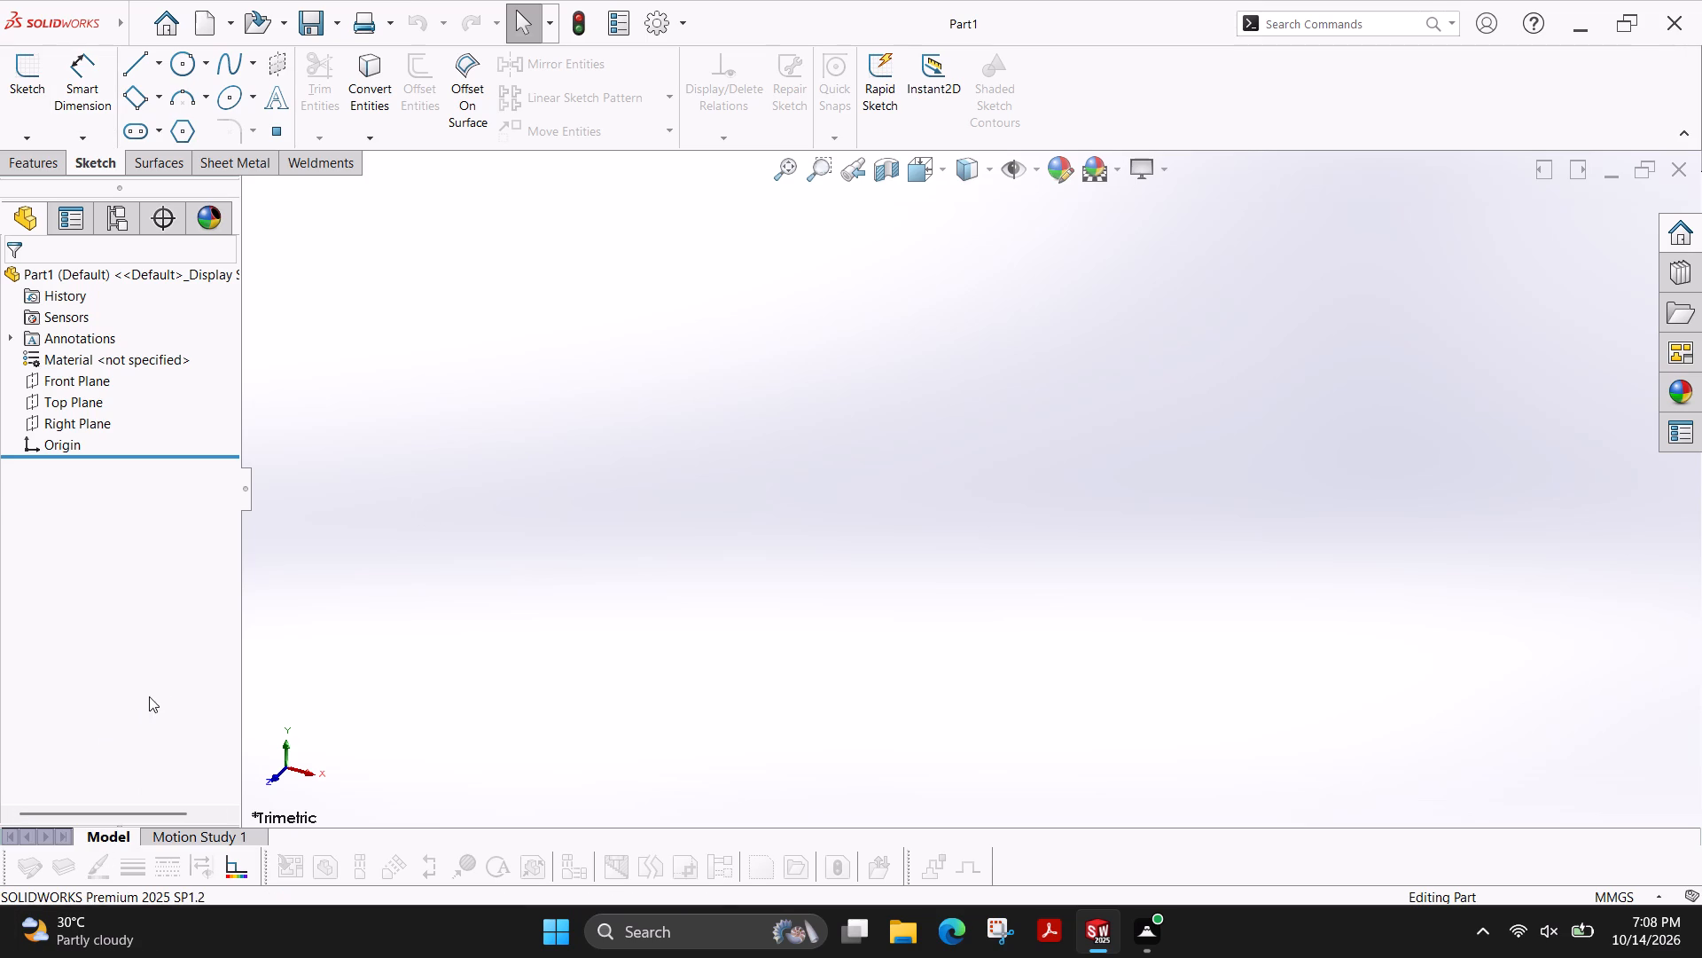
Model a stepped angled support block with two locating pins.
Start a new sketch on the Front Plane.
{"action": "left_click", "coordinate": [33, 59]}
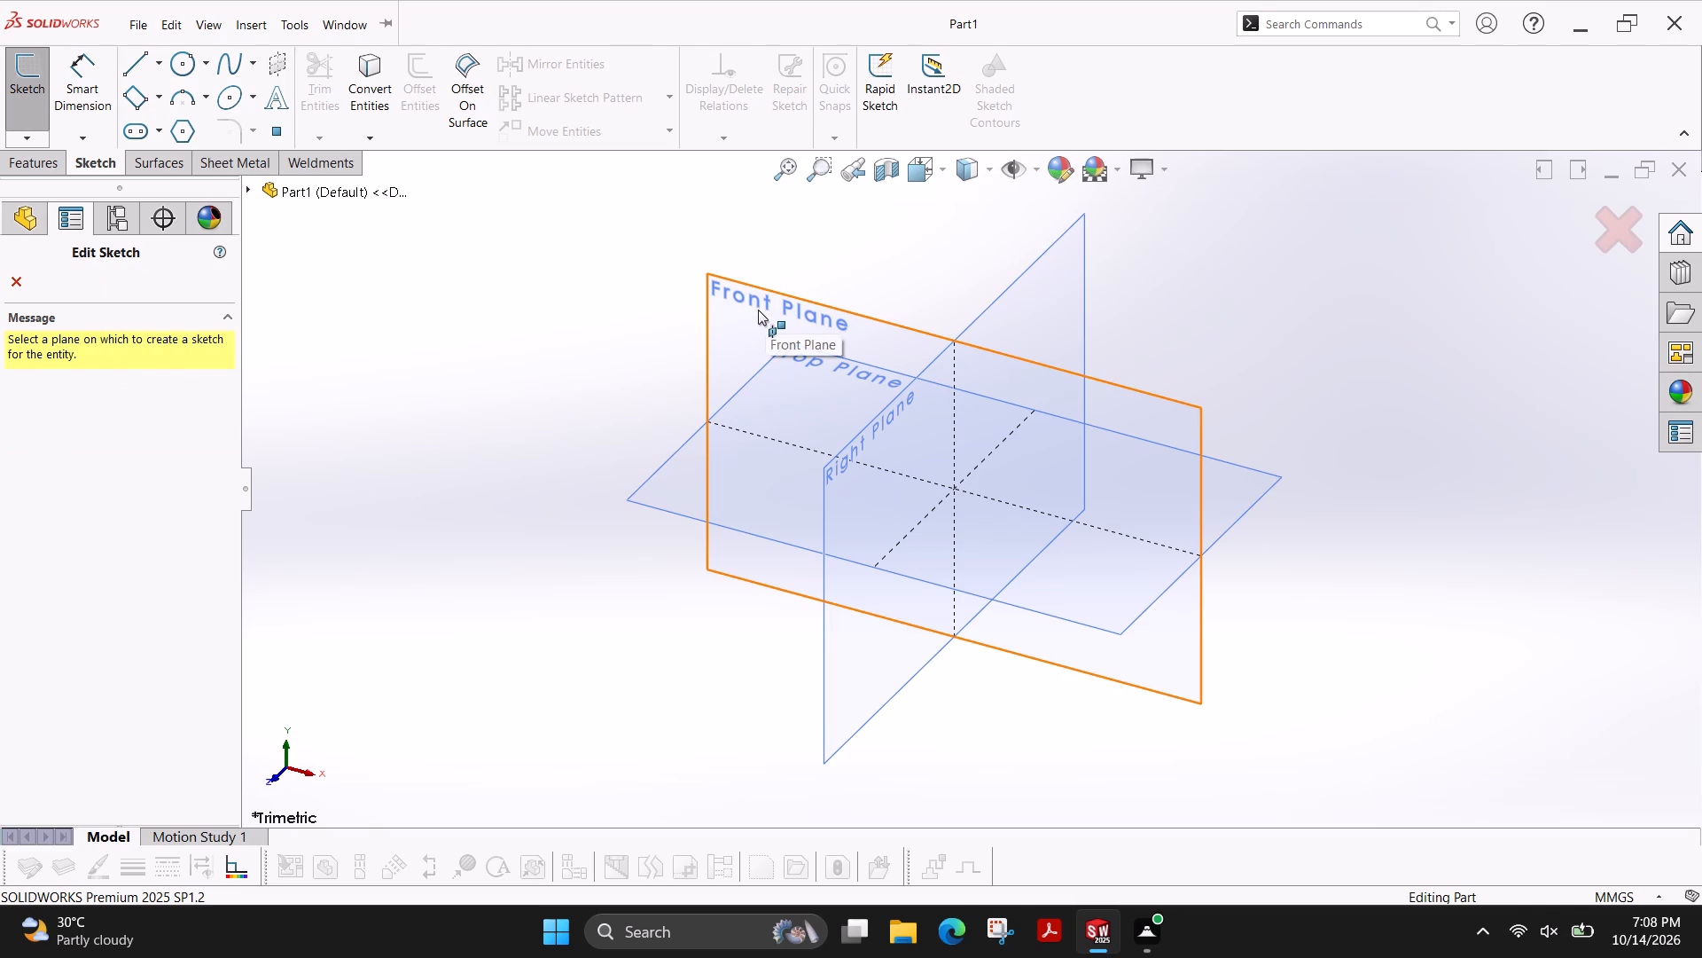
{"action": "left_click", "coordinate": [758, 310]}
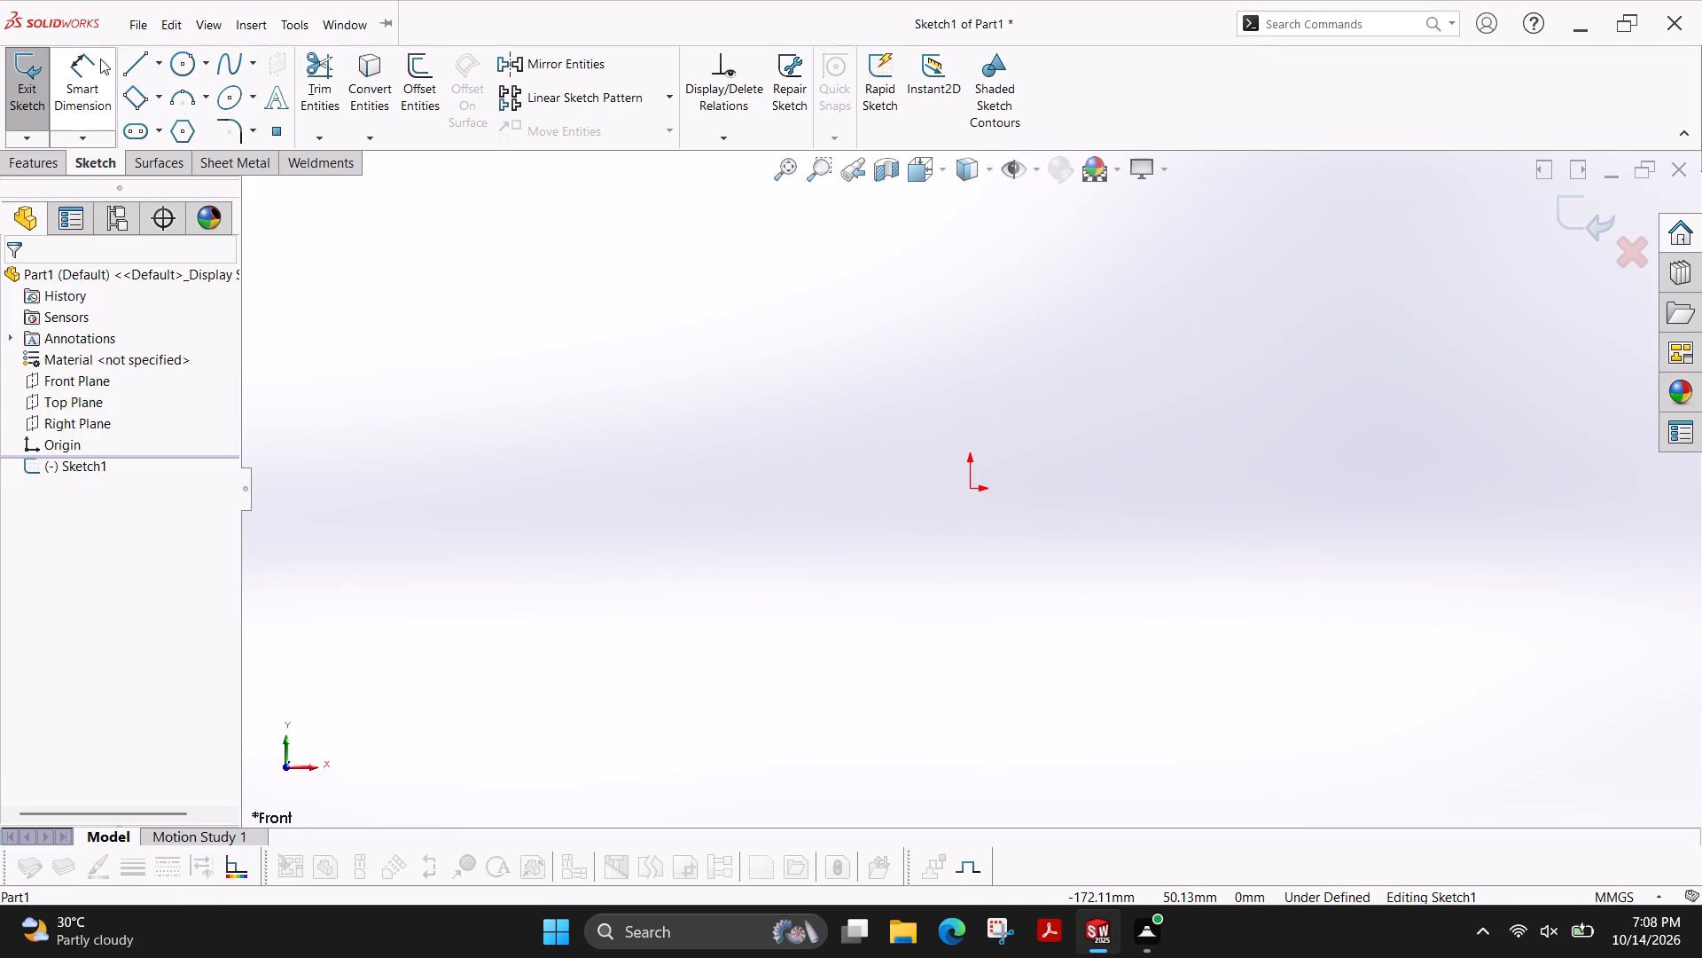
Sketch a vertical line about 26 mm up from the origin, continued by a horizontal line about 80 mm long towards positive X.
{"action": "left_click", "coordinate": [136, 65]}
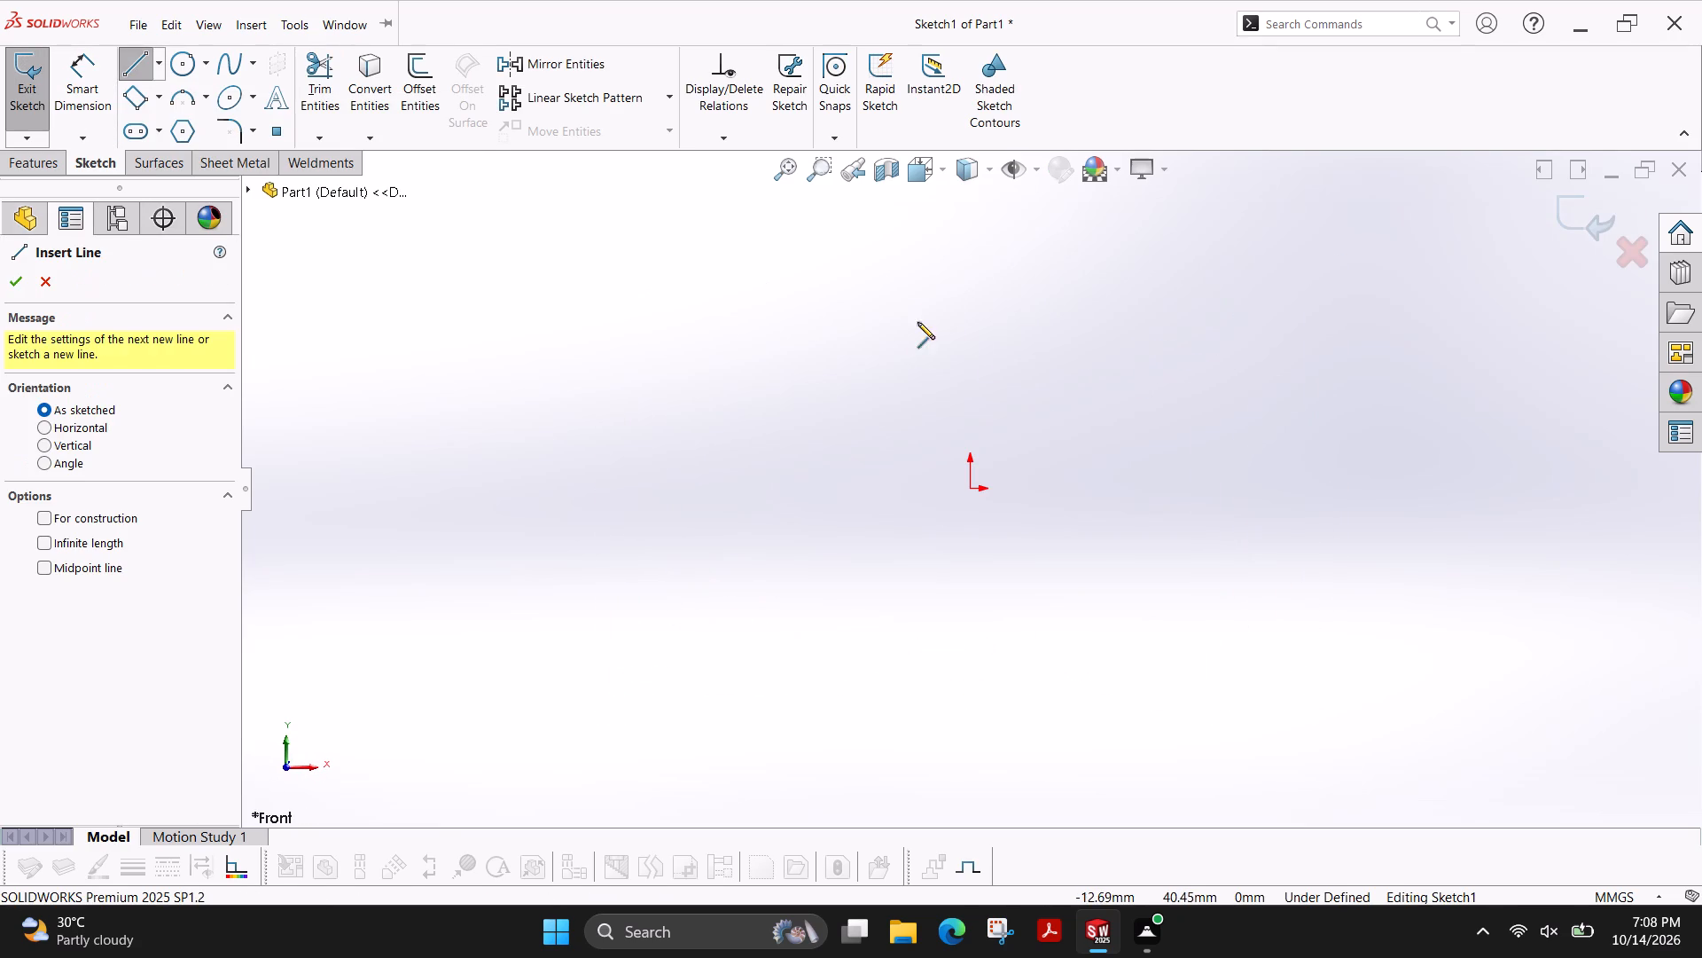
{"action": "left_click", "coordinate": [969, 488]}
{"action": "left_click", "coordinate": [970, 381]}
{"action": "scroll", "coordinate": [1125, 392], "scroll_direction": "down", "scroll_amount": 2}
{"action": "scroll", "coordinate": [1125, 392], "scroll_direction": "up", "scroll_amount": 5}
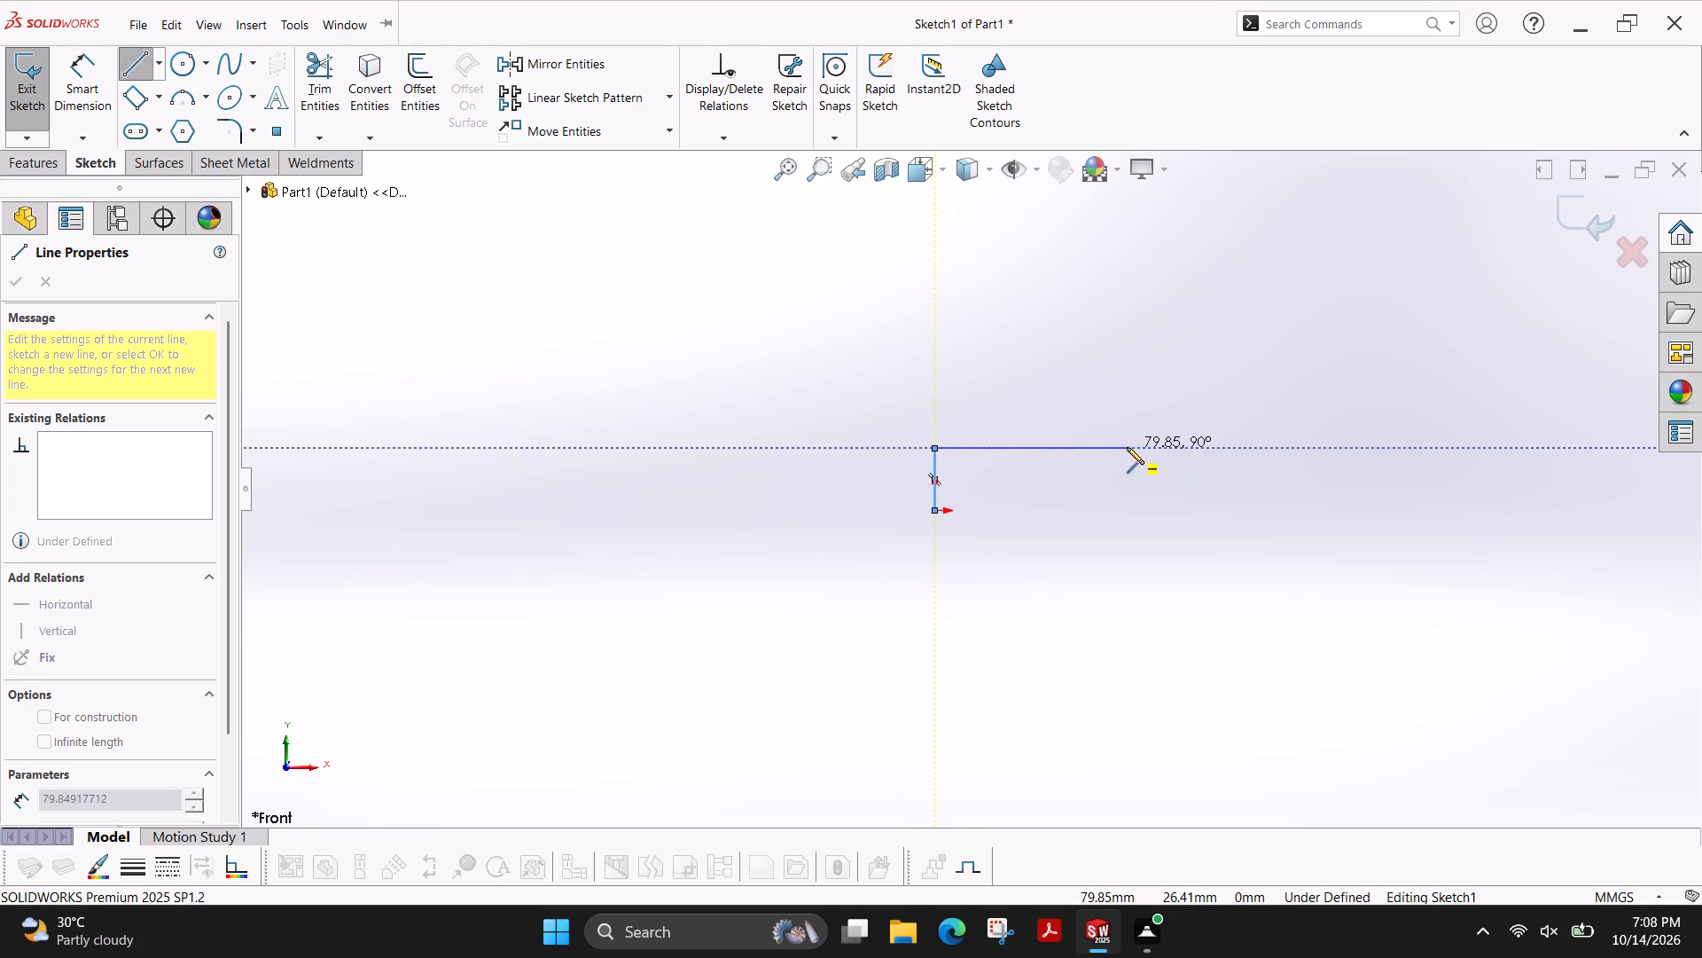
{"action": "left_click", "coordinate": [1127, 447]}
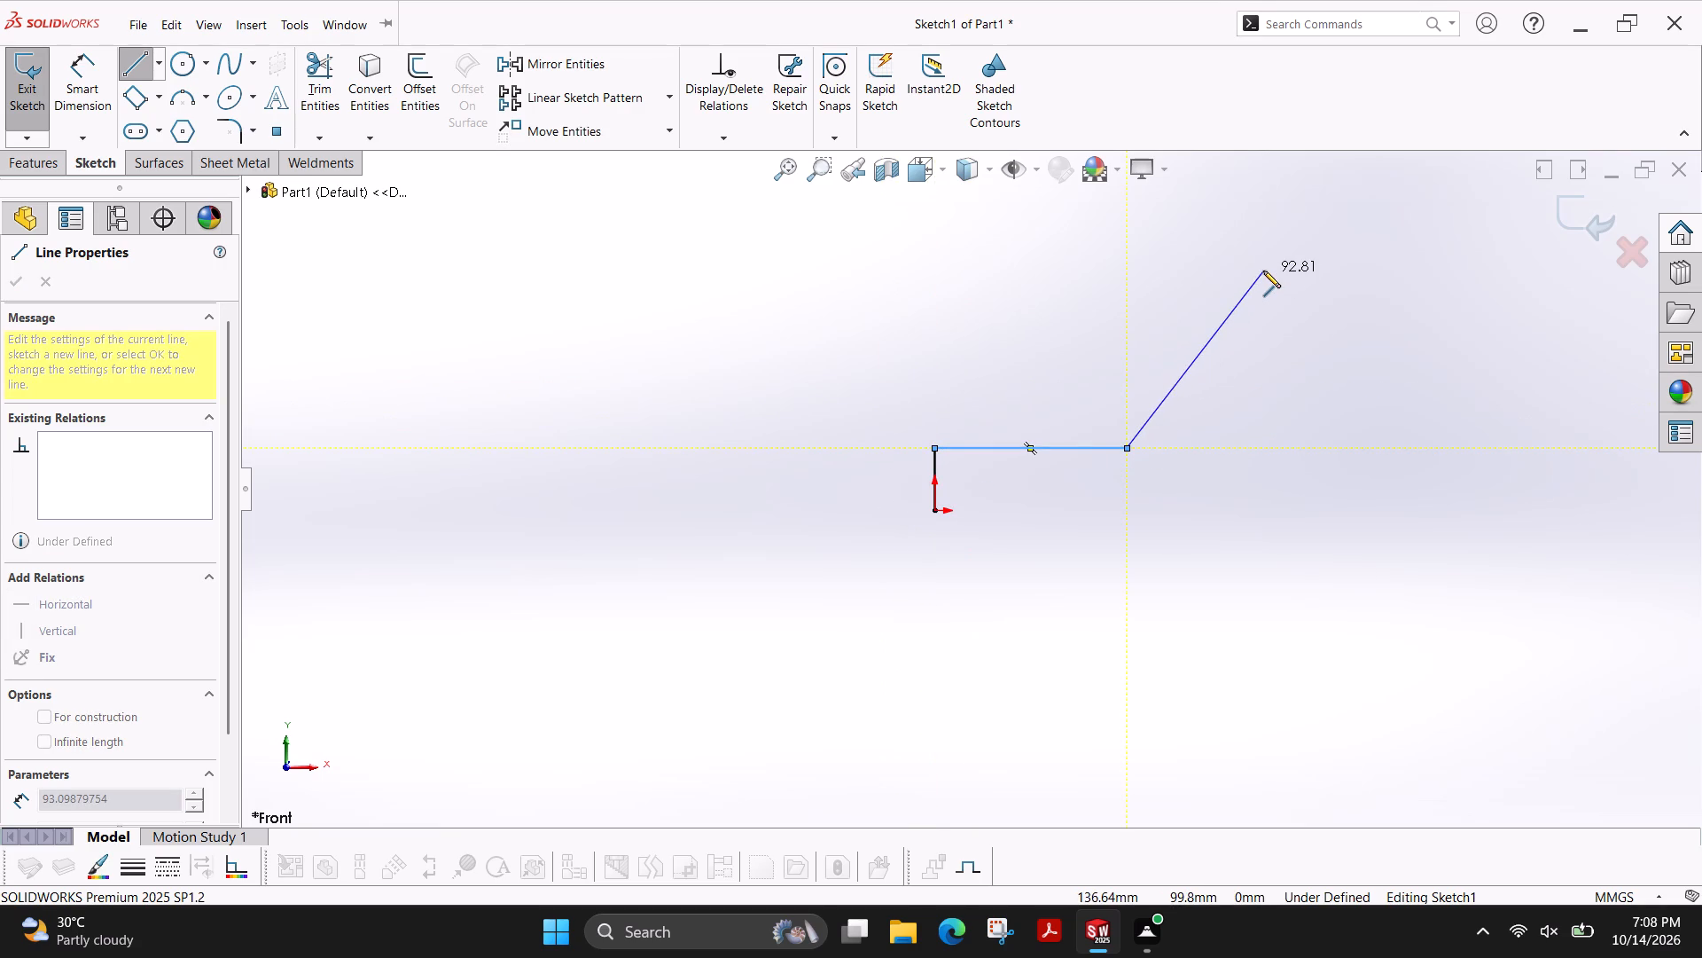
Continue with a steep line and perpendicular top edges about 29 and 24 mm, separated by a parallel slot about 83 mm deep and 16 mm wide.
{"action": "scroll", "coordinate": [1263, 271], "scroll_direction": "up", "scroll_amount": 1}
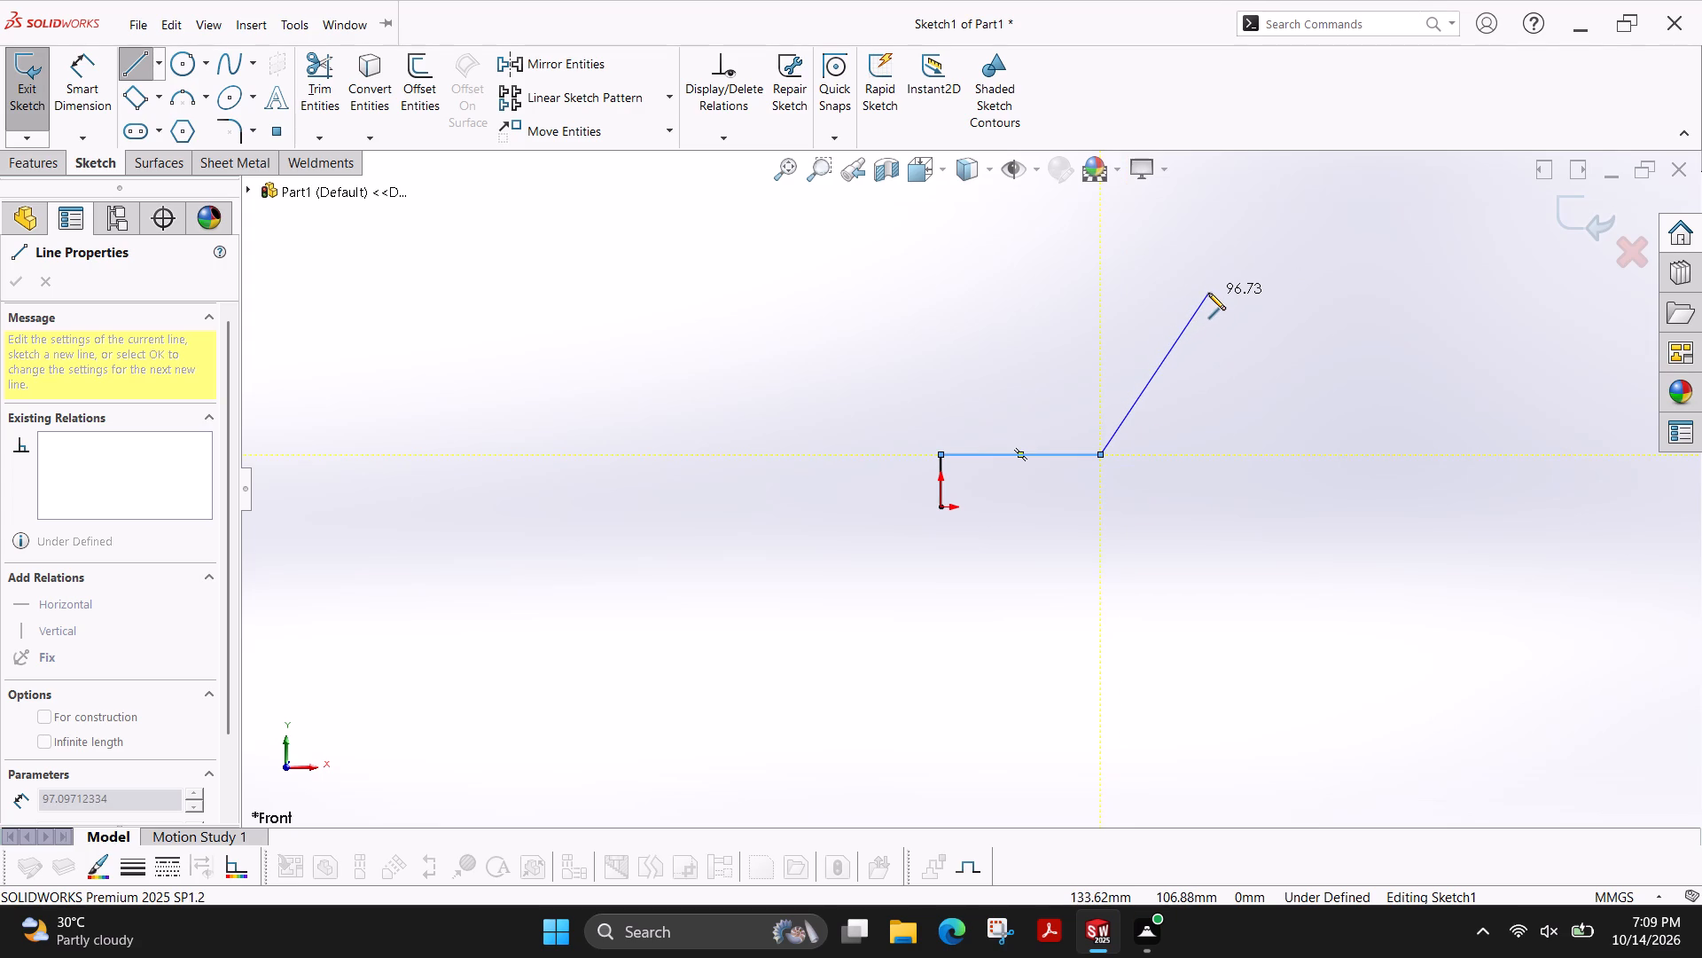
{"action": "left_click", "coordinate": [1205, 263]}
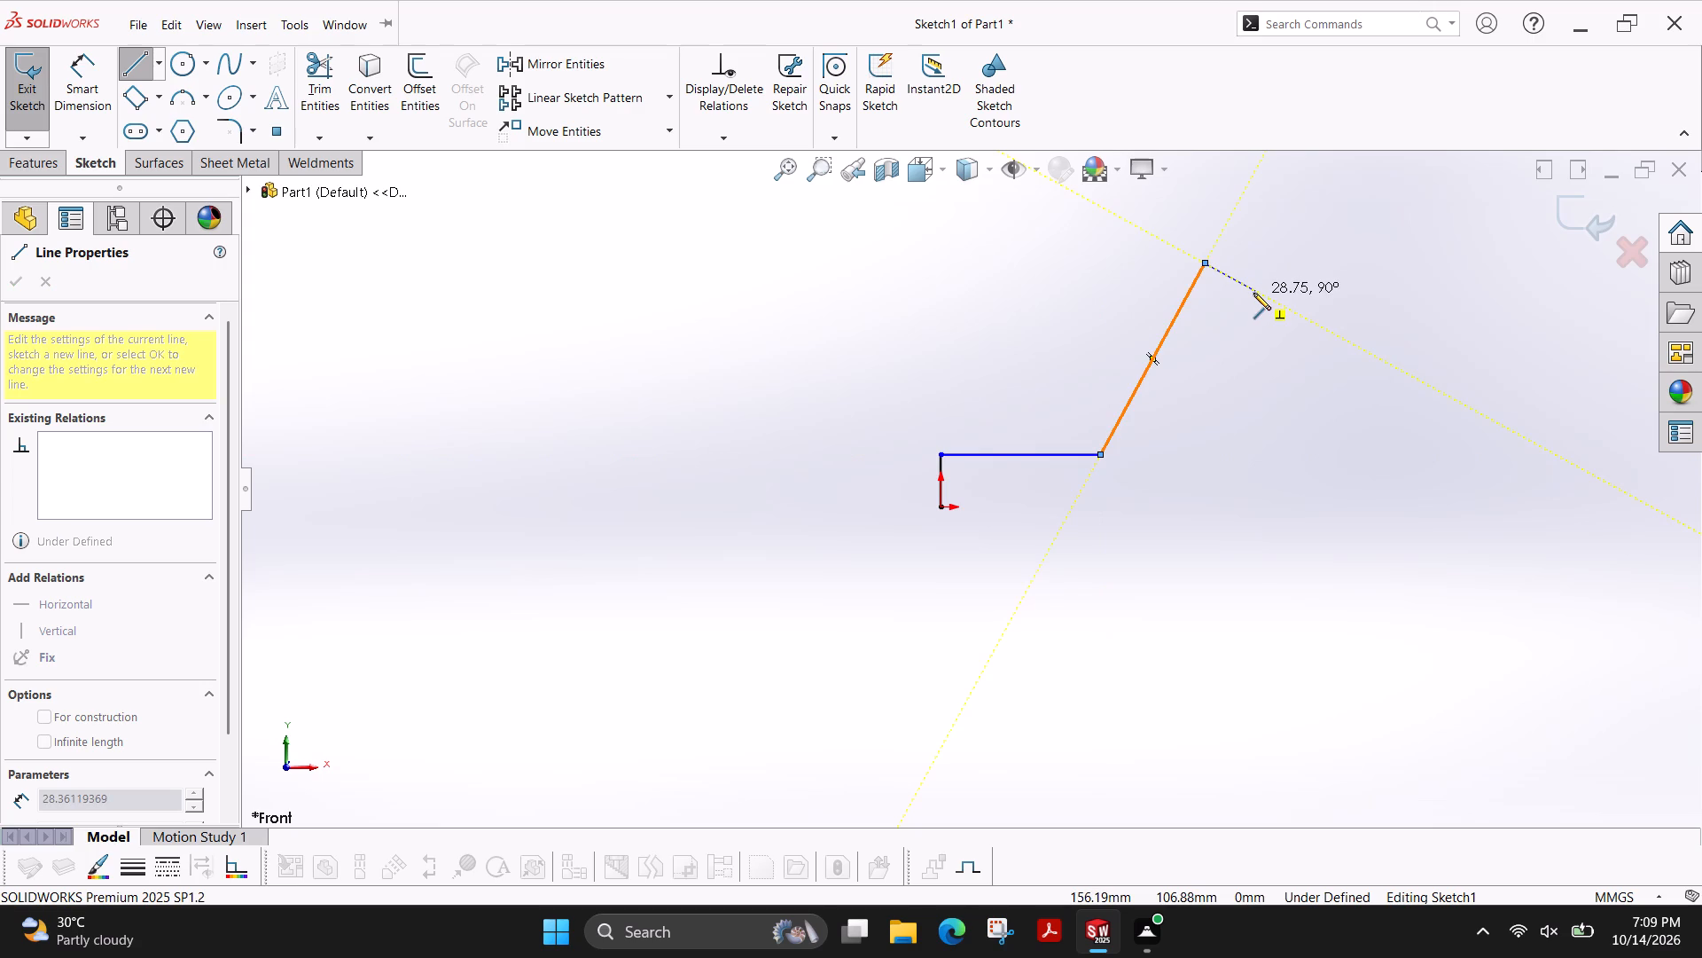
{"action": "left_click", "coordinate": [1253, 293]}
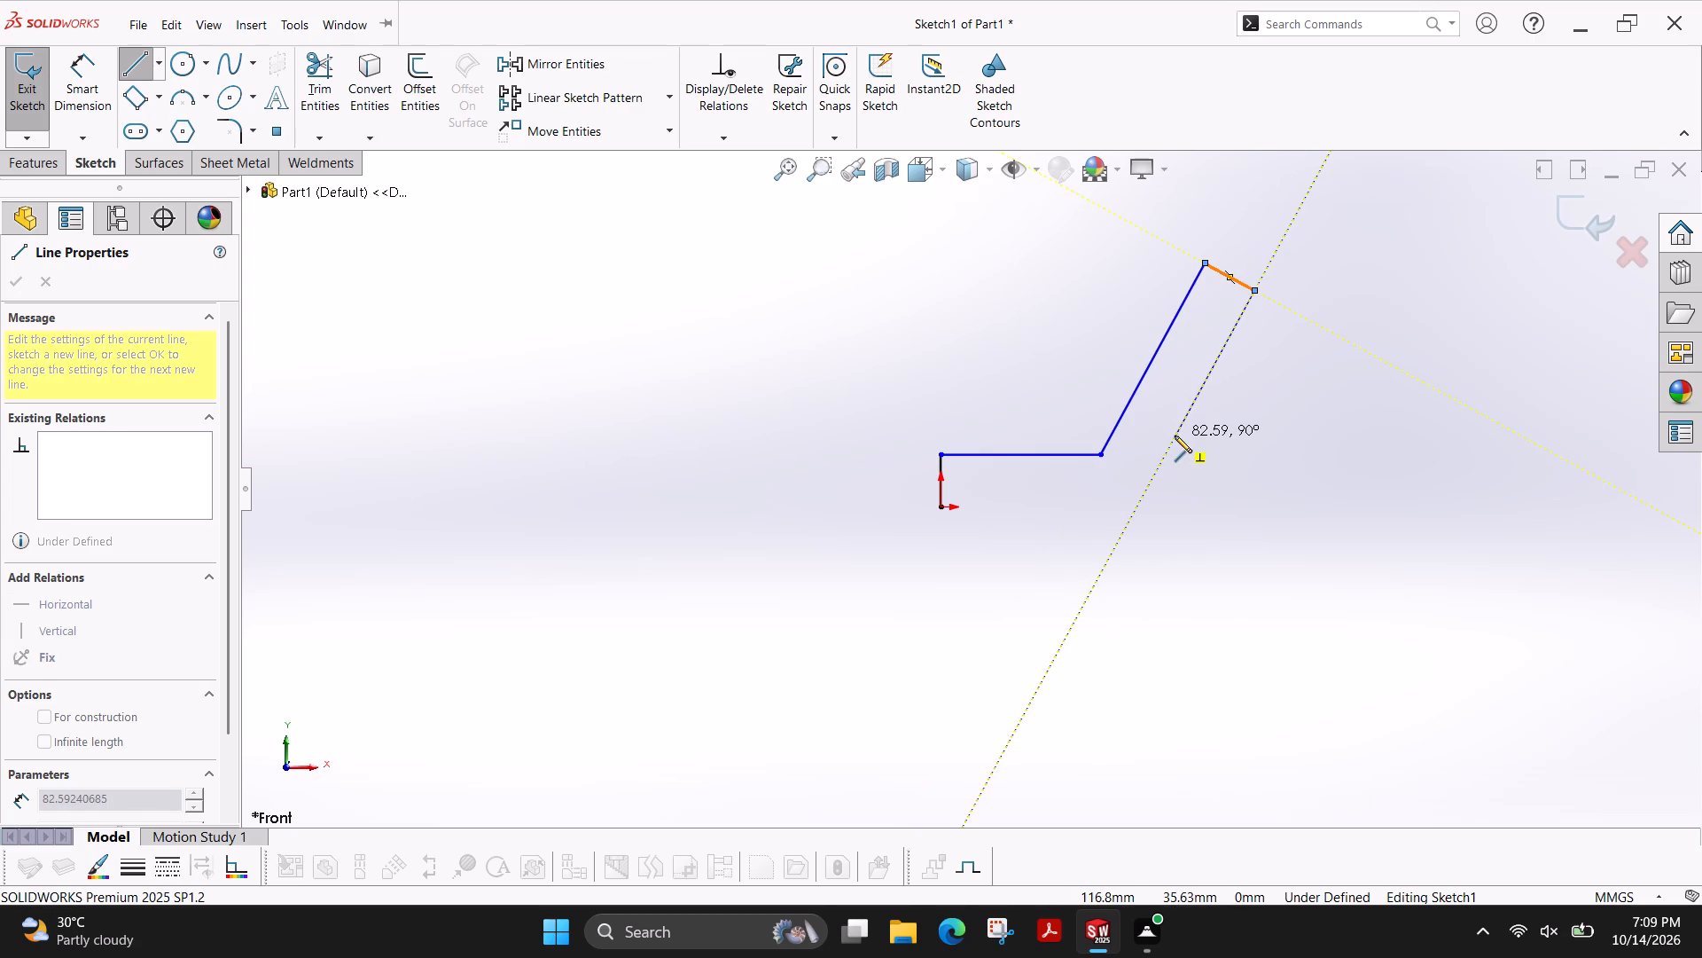
{"action": "left_click", "coordinate": [1175, 435]}
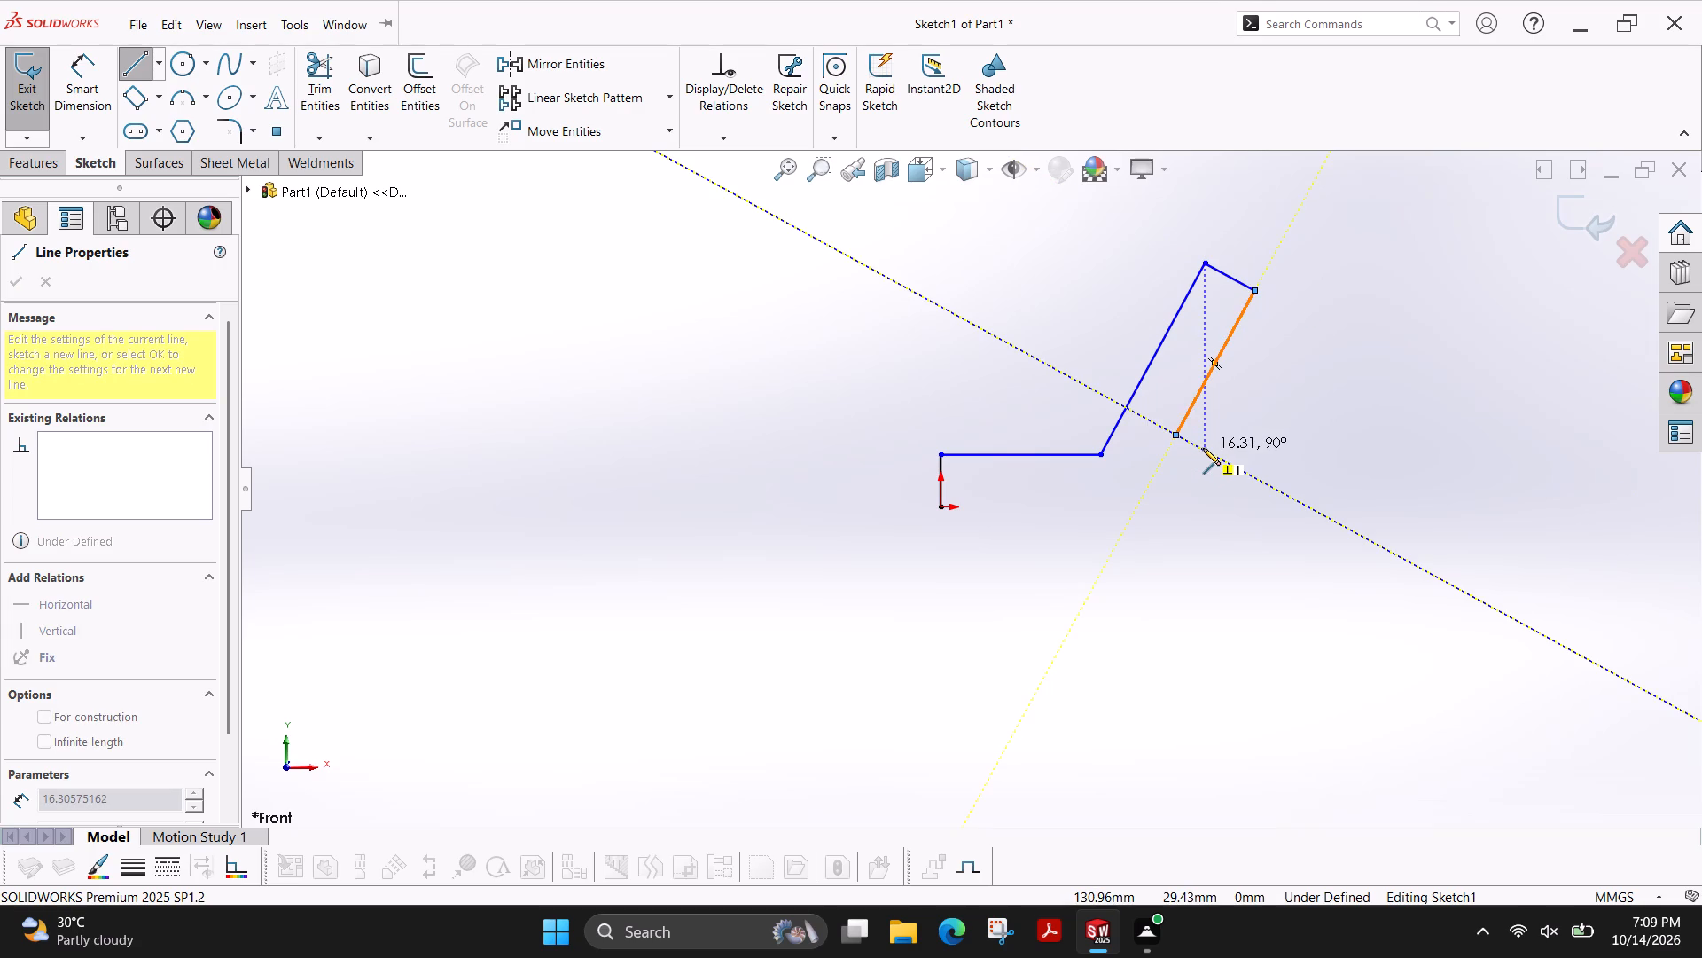
{"action": "left_click", "coordinate": [1203, 448]}
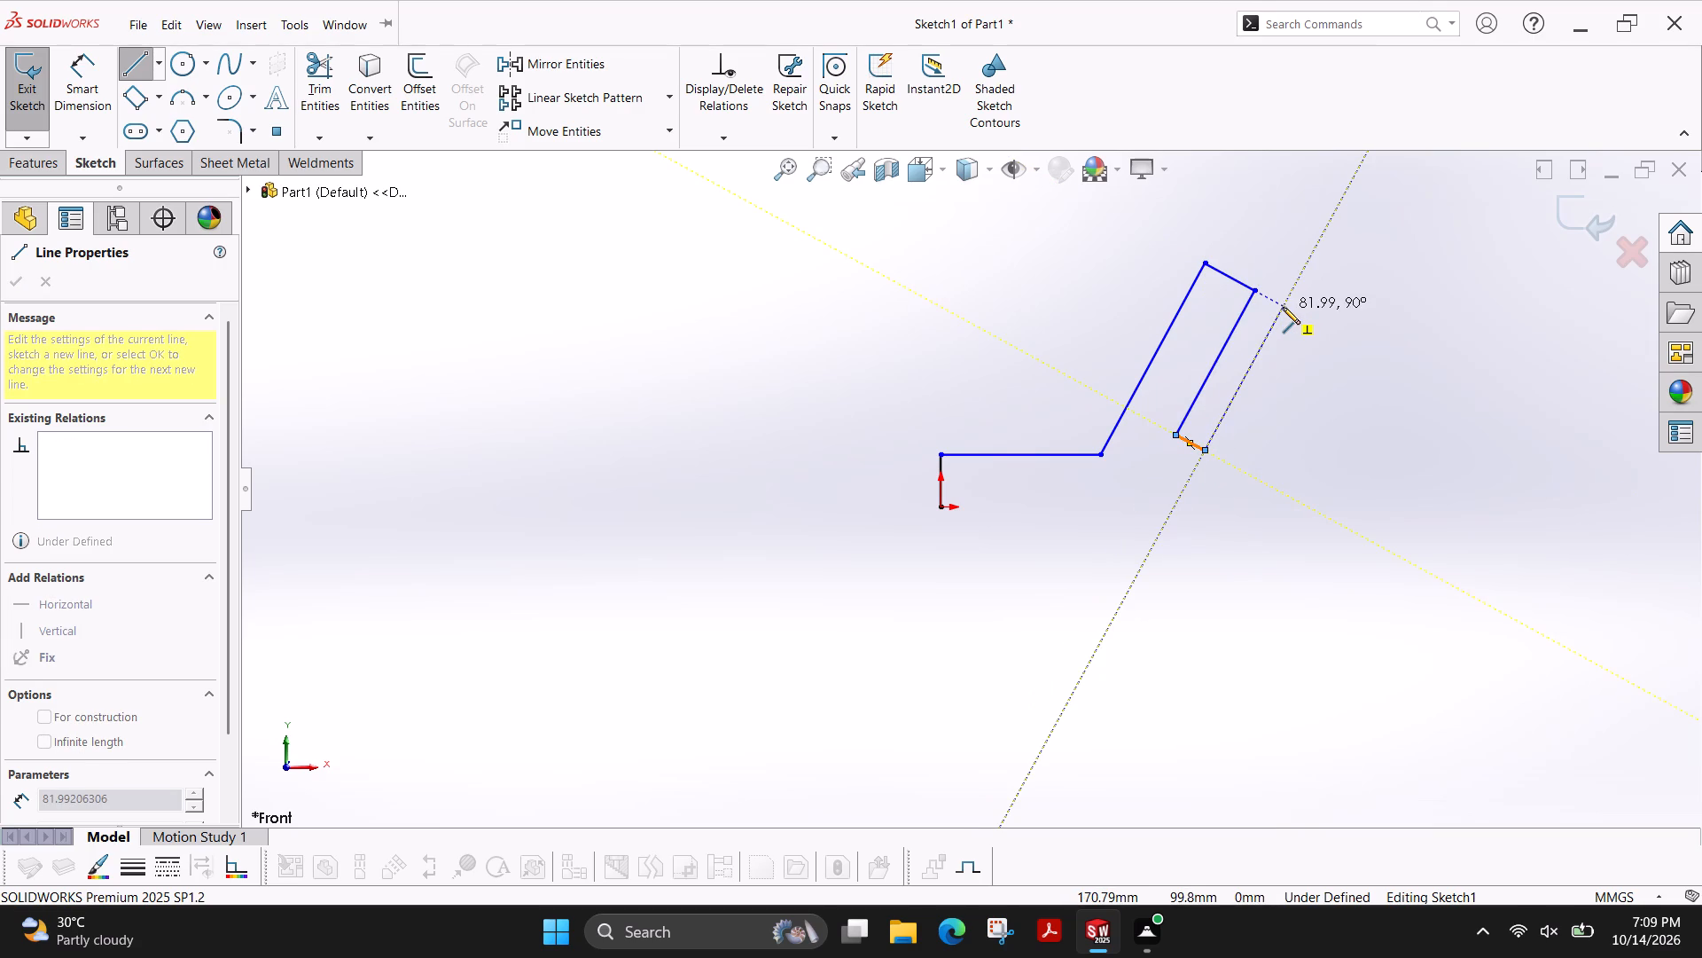
{"action": "left_click", "coordinate": [1283, 307]}
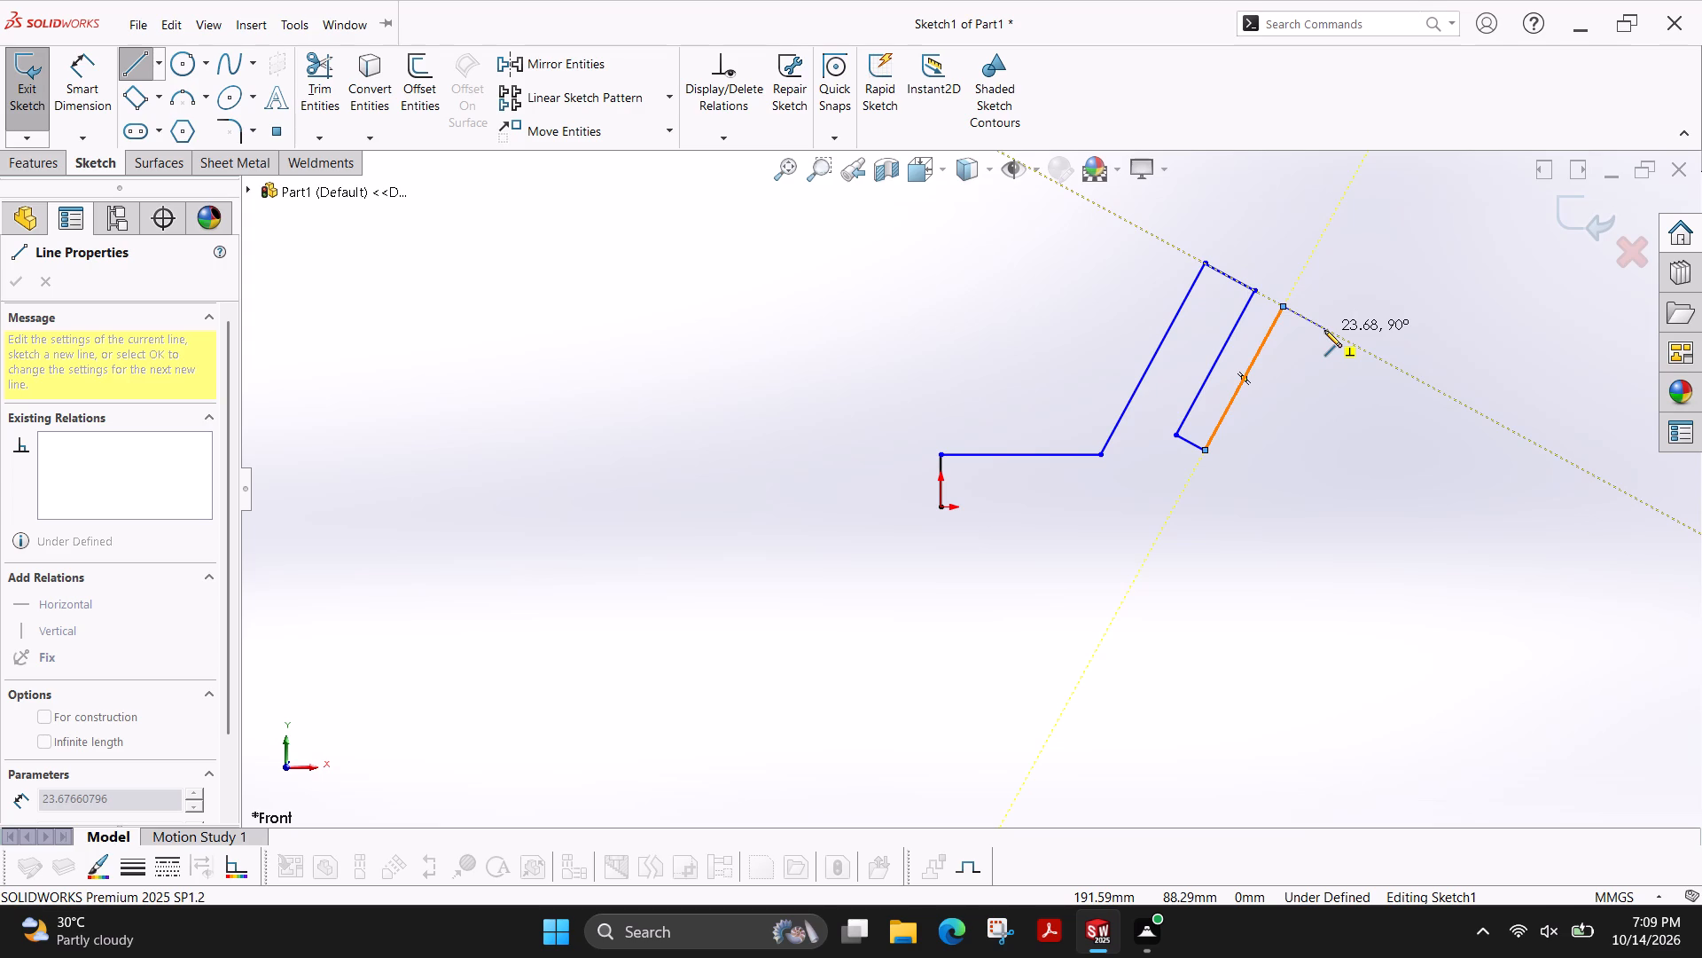
{"action": "left_click", "coordinate": [1324, 330]}
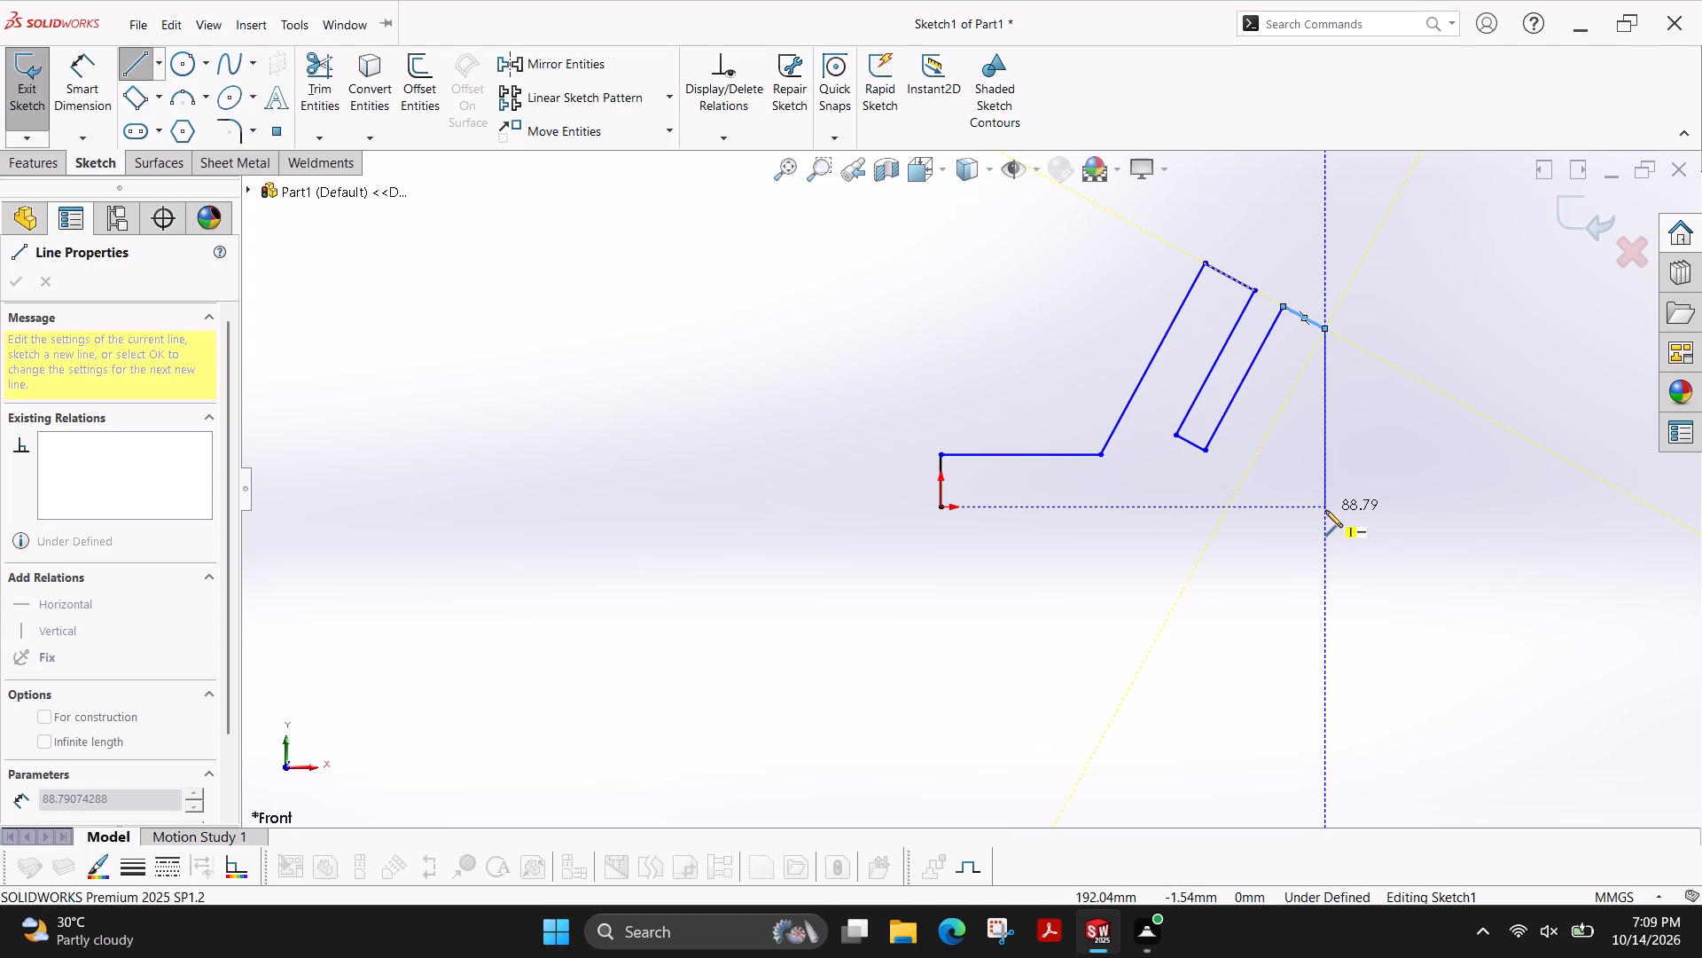
Close the profile with a vertical line about 89 mm down and a horizontal base line about 192 mm back to the origin.
{"action": "left_click", "coordinate": [1324, 506]}
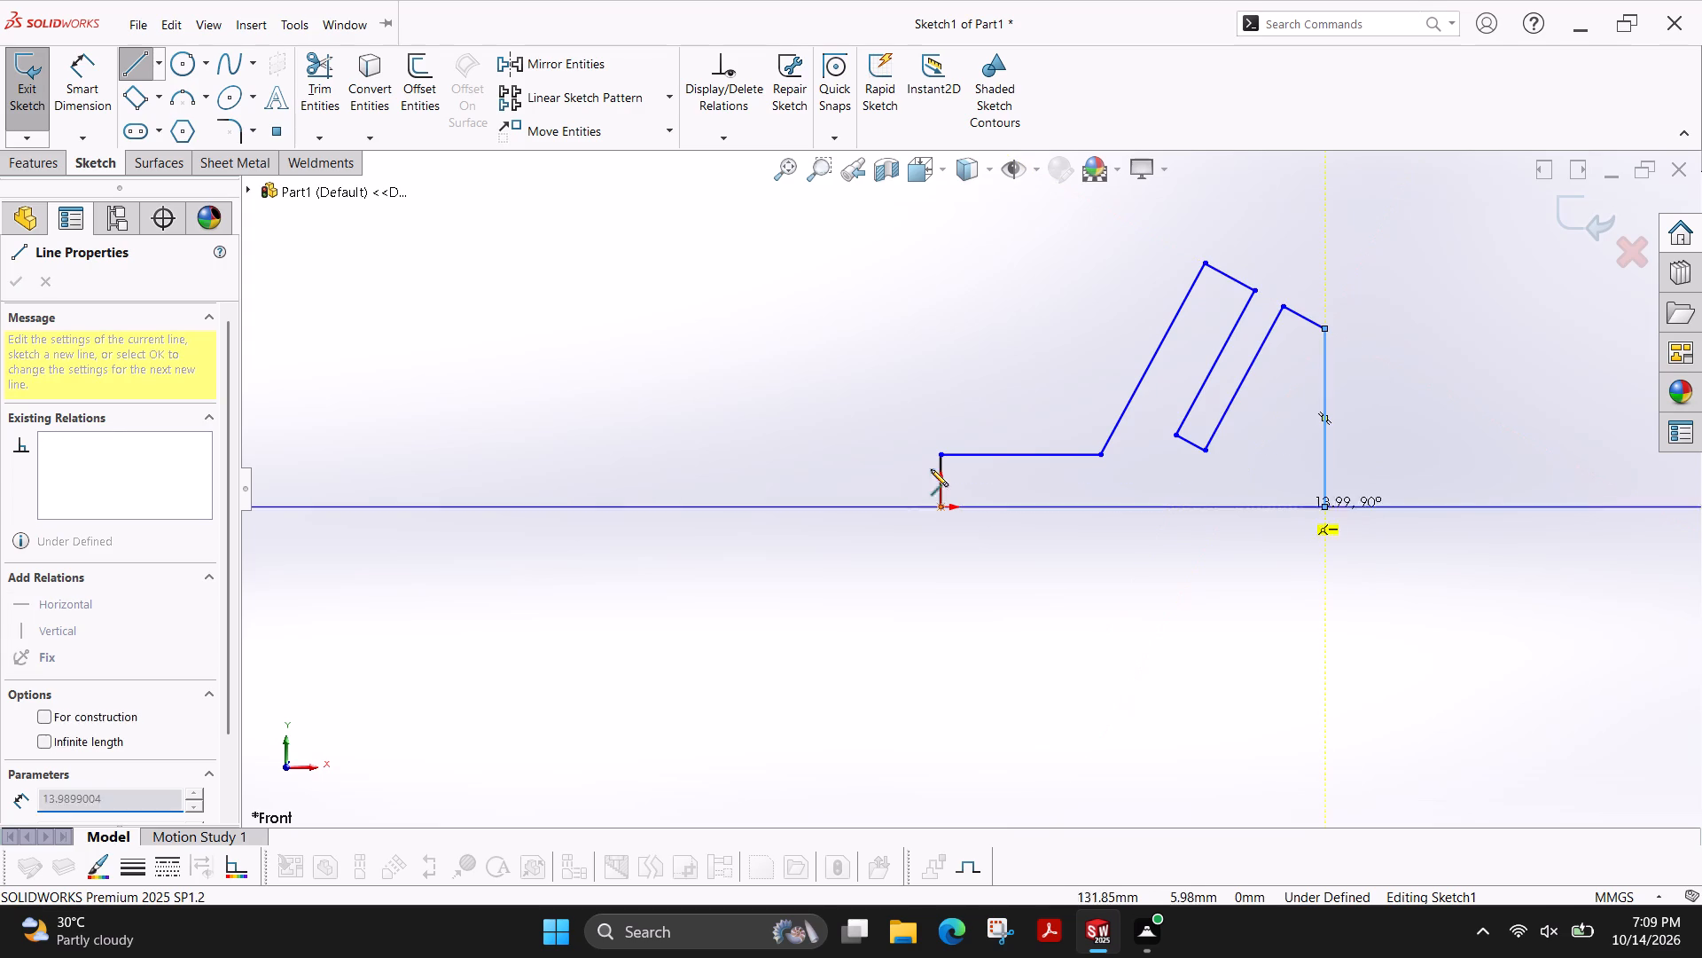
{"action": "left_click", "coordinate": [940, 507]}
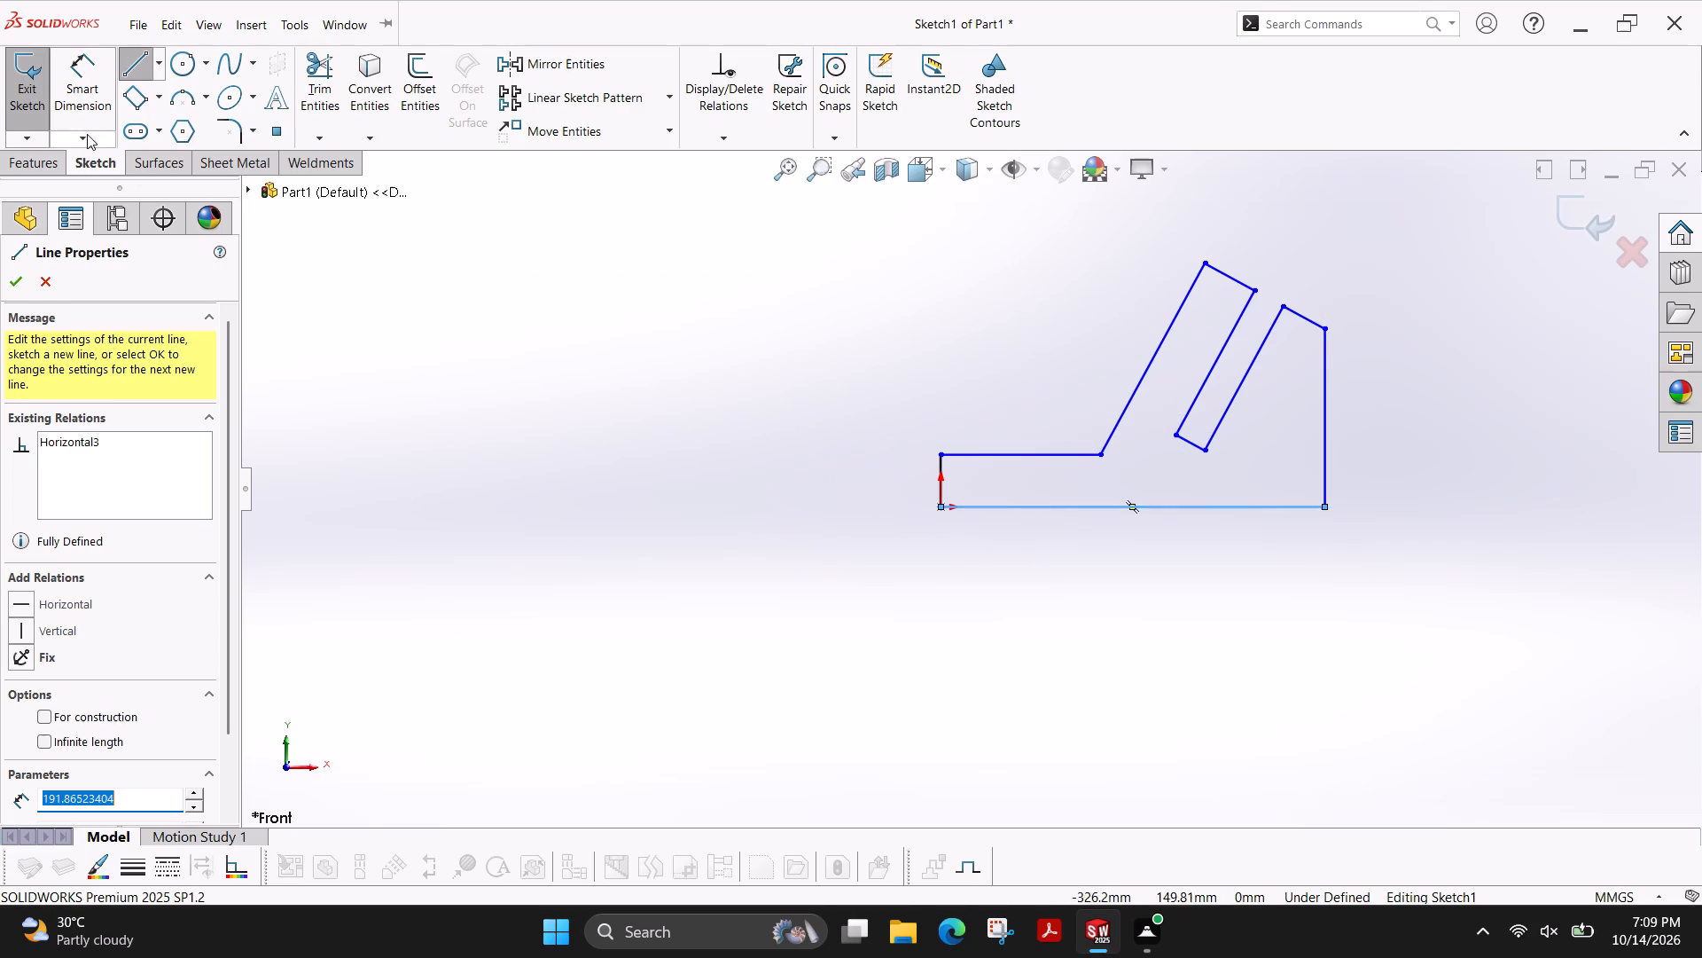
{"action": "key", "text": "Escape"}
Dimension the profile's horizontal base line at 78 mm, placing the dimension below it.
{"action": "left_click", "coordinate": [83, 97]}
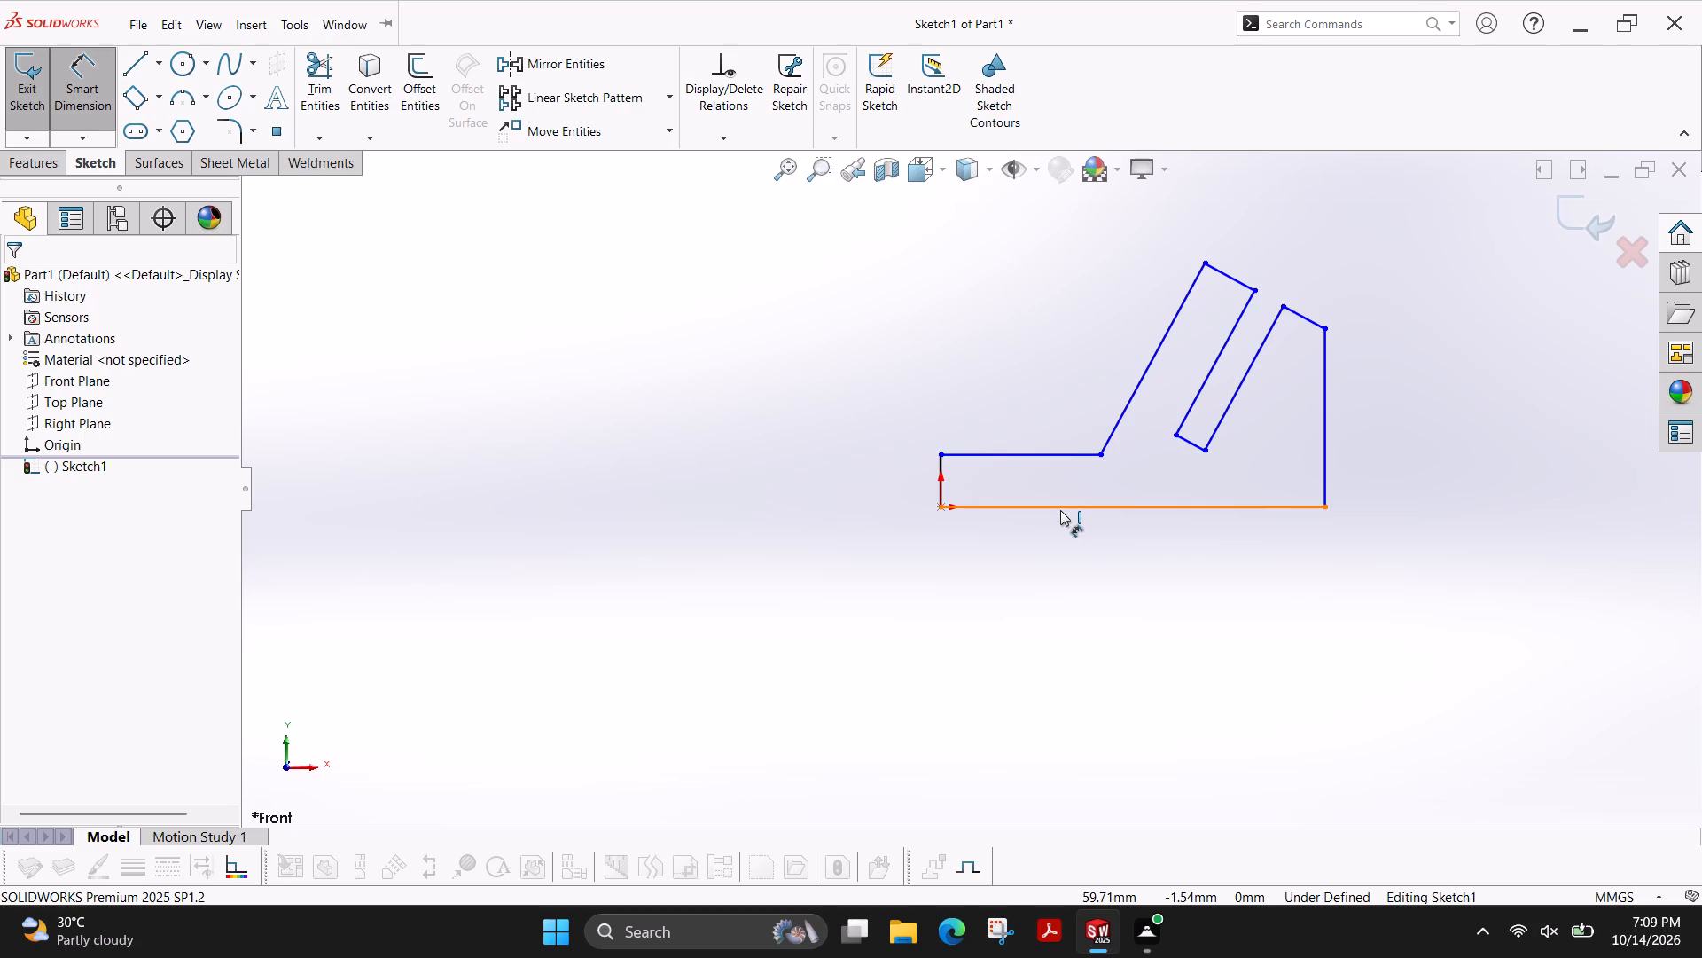
{"action": "left_click", "coordinate": [1060, 510]}
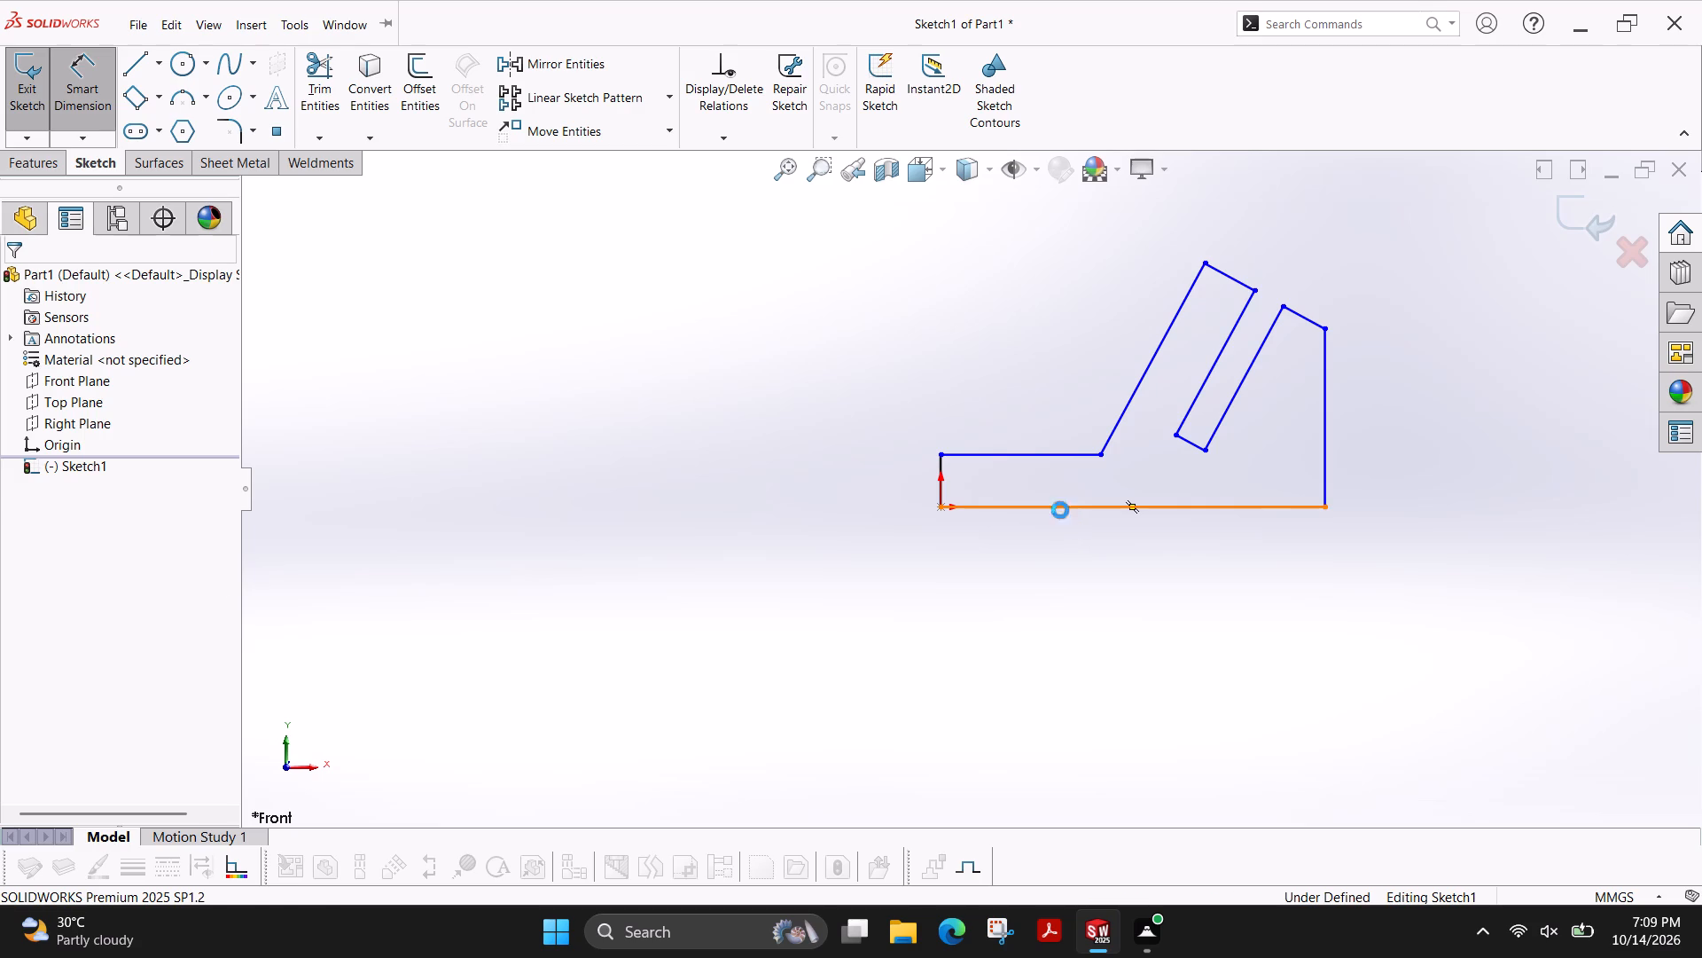
{"action": "left_click", "coordinate": [1119, 613]}
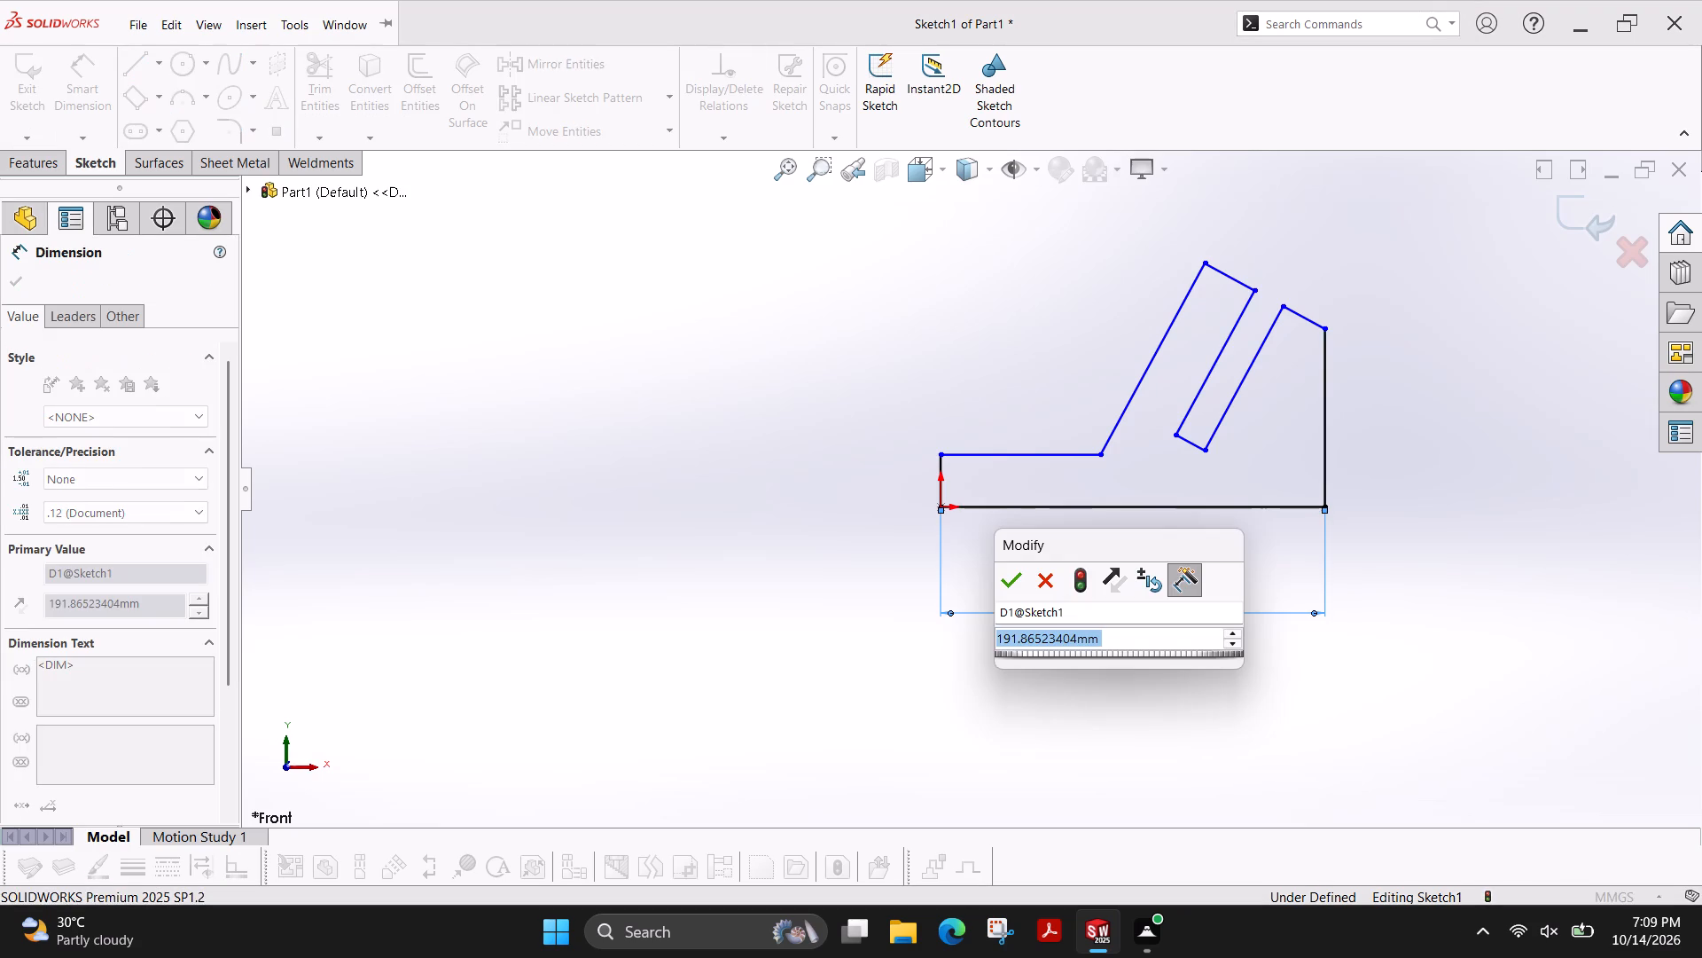
{"action": "type", "text": "78"}
{"action": "key", "text": "Return"}
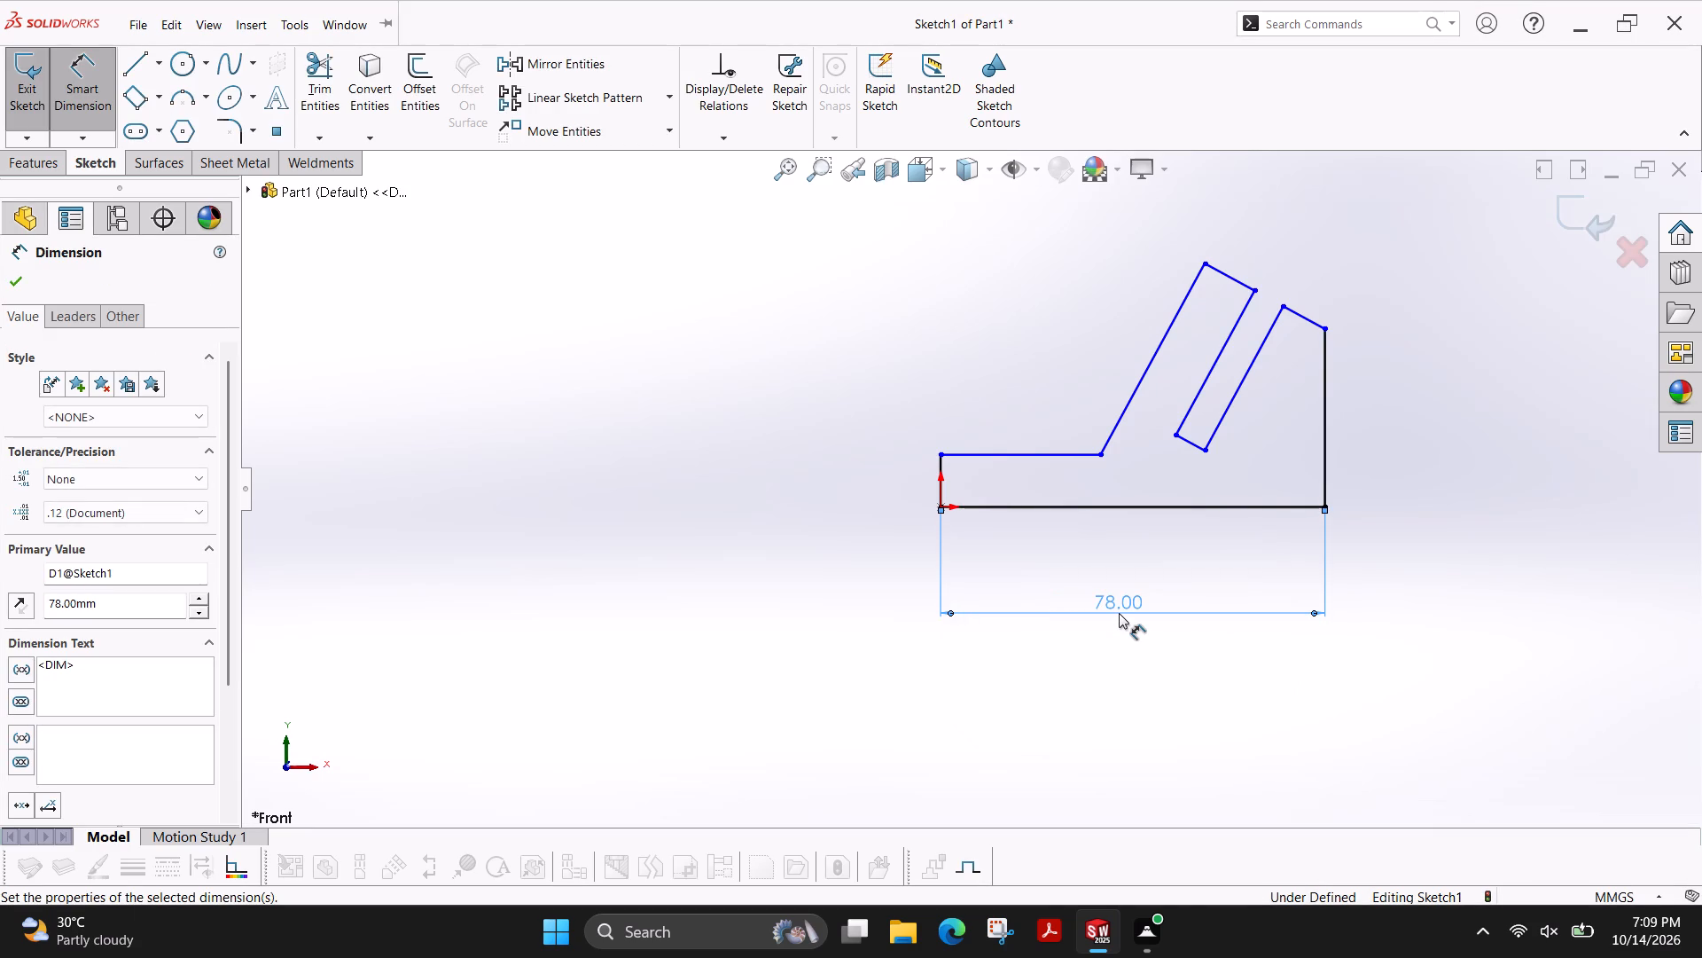
Dimension the short vertical edge at the origin at 8 mm.
{"action": "left_click", "coordinate": [943, 467]}
{"action": "left_click", "coordinate": [874, 483]}
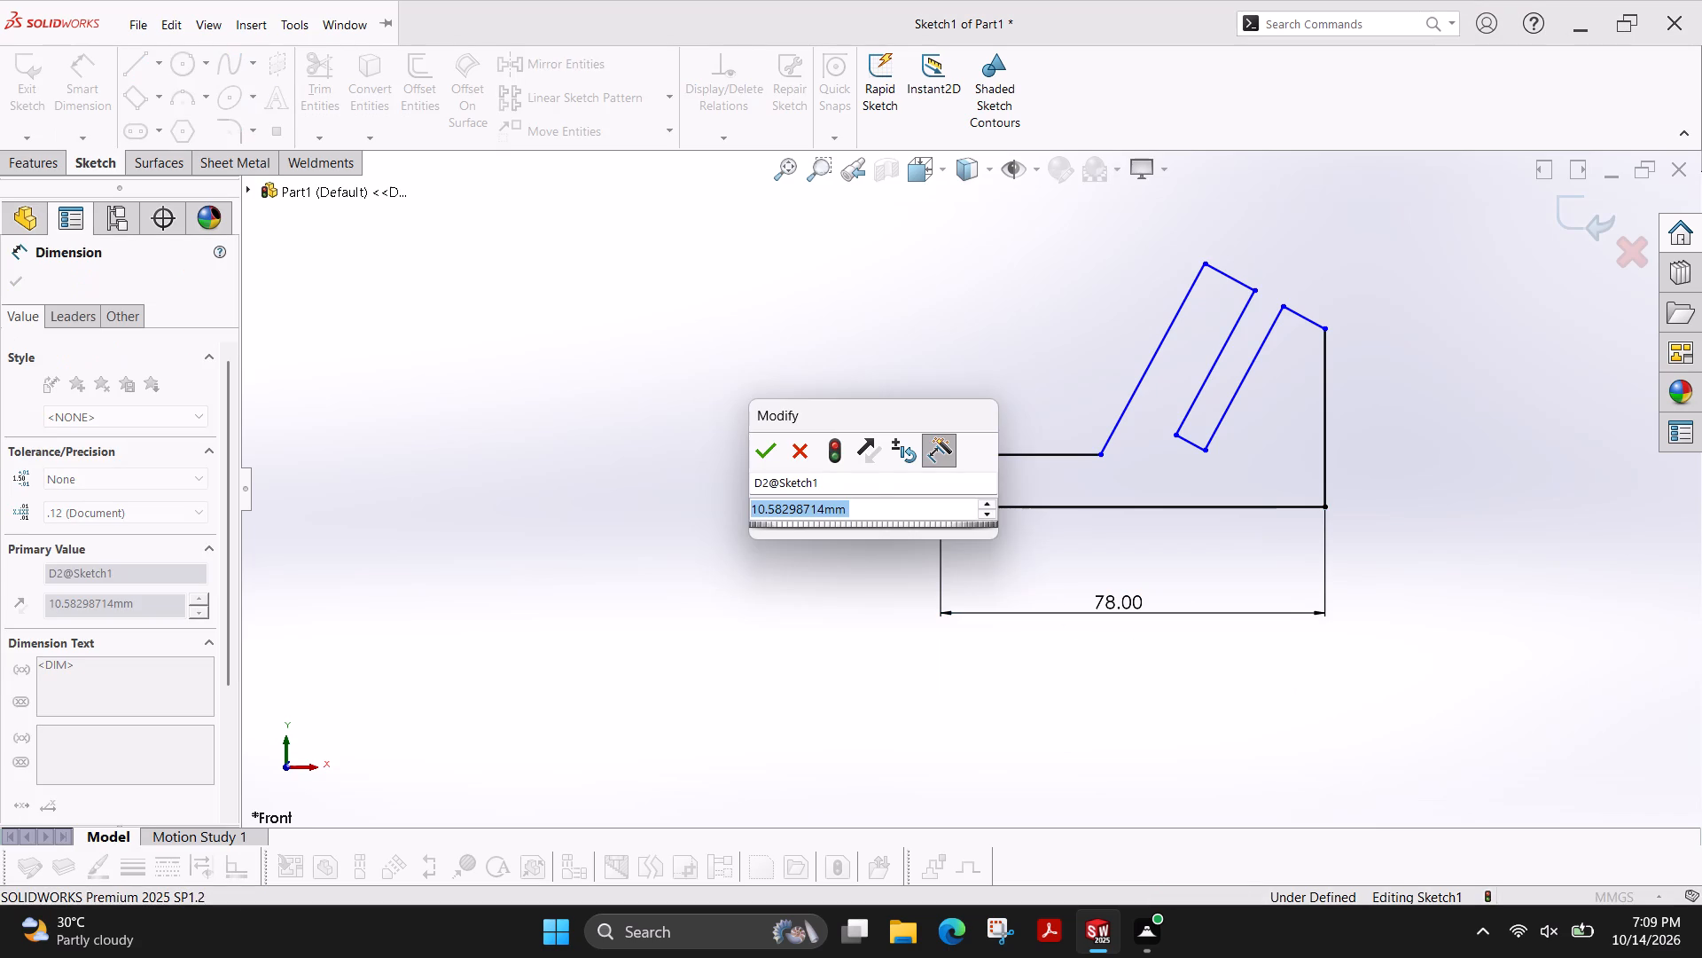
{"action": "key", "text": "8"}
{"action": "key", "text": "Return"}
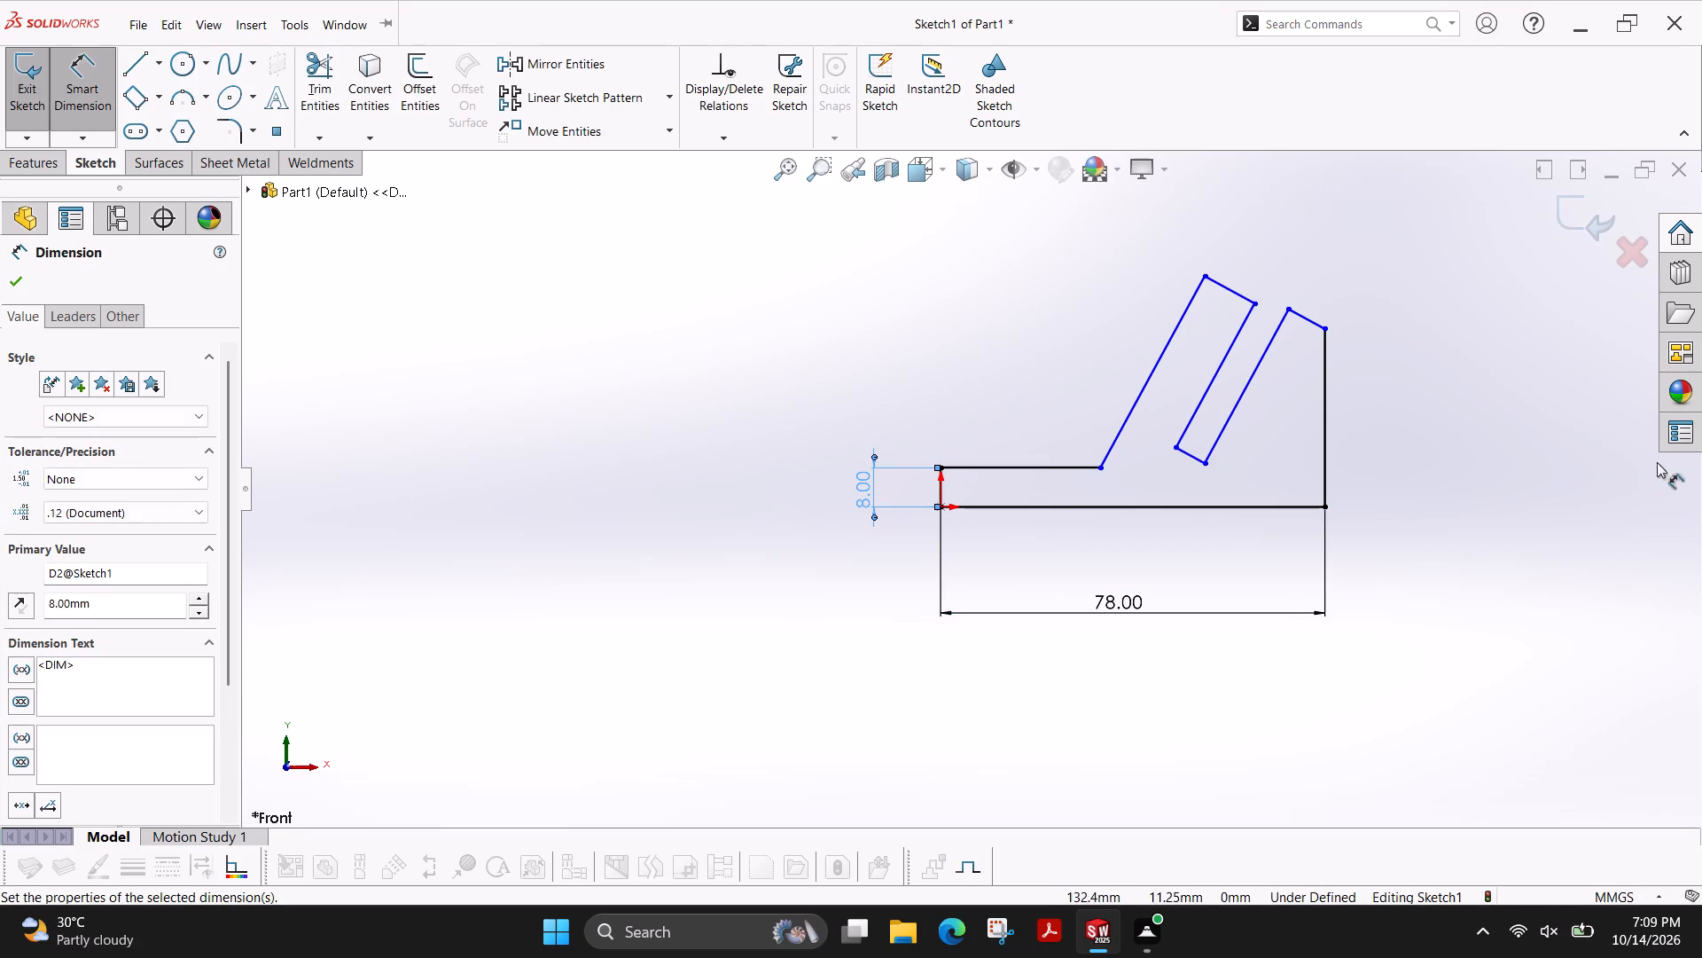
Dimension the angle between the long inclined edge and the base line at 65 degrees.
{"action": "scroll", "coordinate": [1327, 502], "scroll_direction": "down", "scroll_amount": 1}
{"action": "scroll", "coordinate": [1326, 471], "scroll_direction": "up", "scroll_amount": 1}
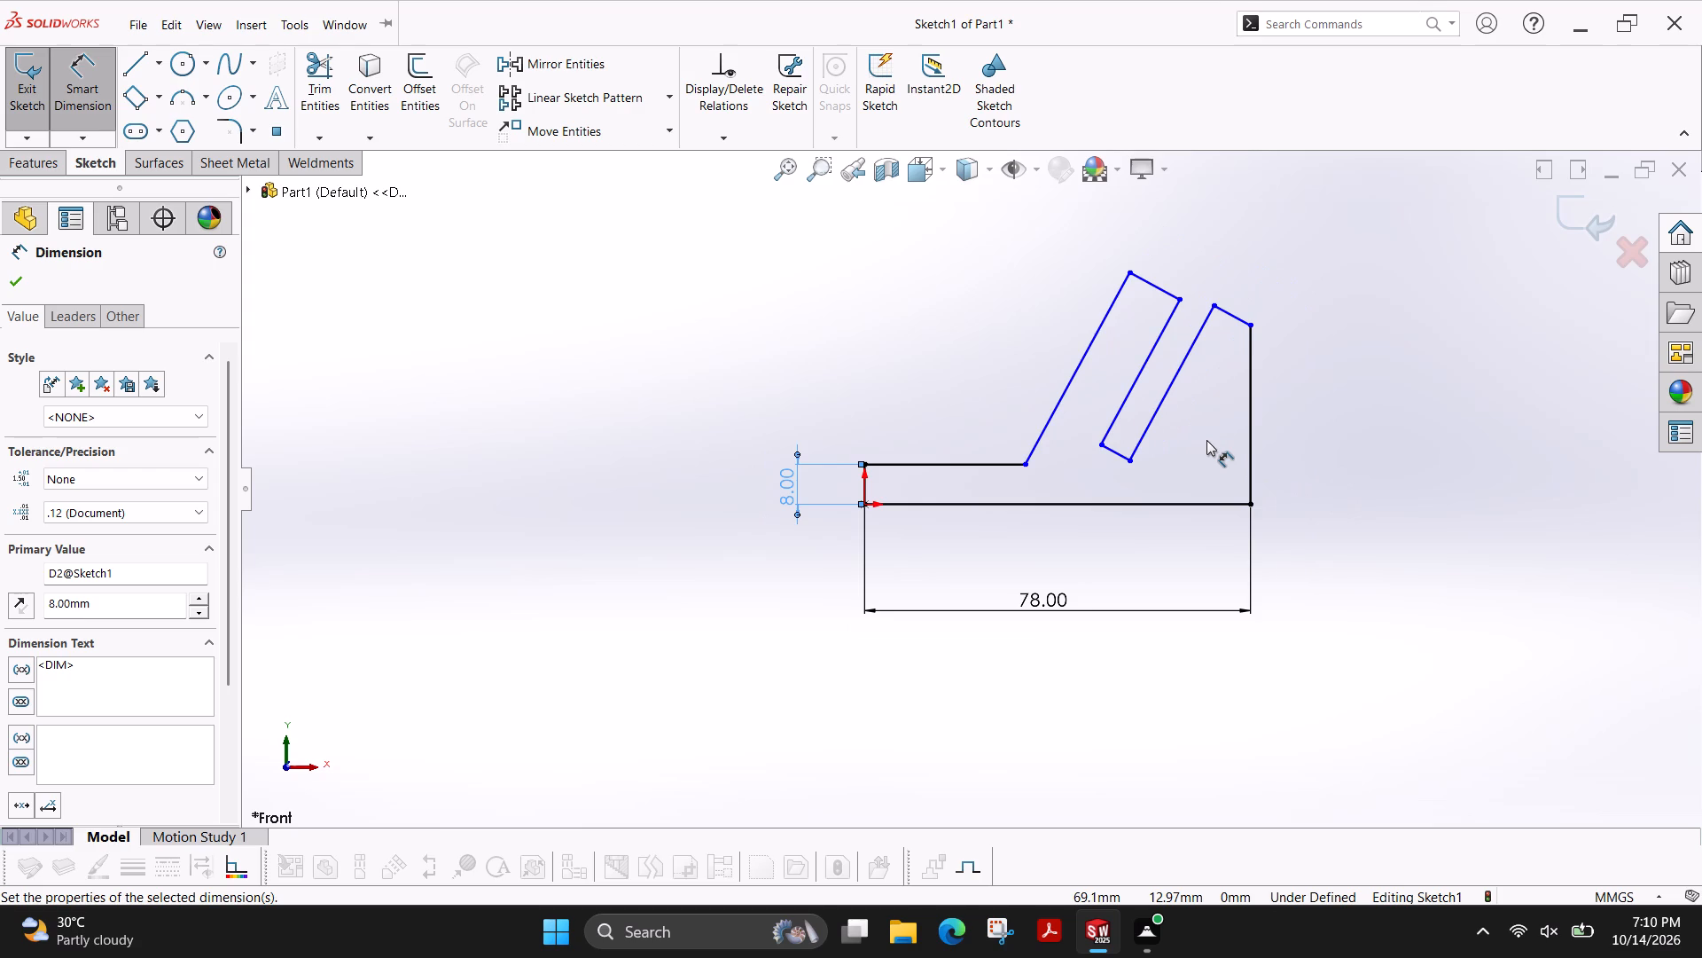
{"action": "left_click", "coordinate": [1047, 433]}
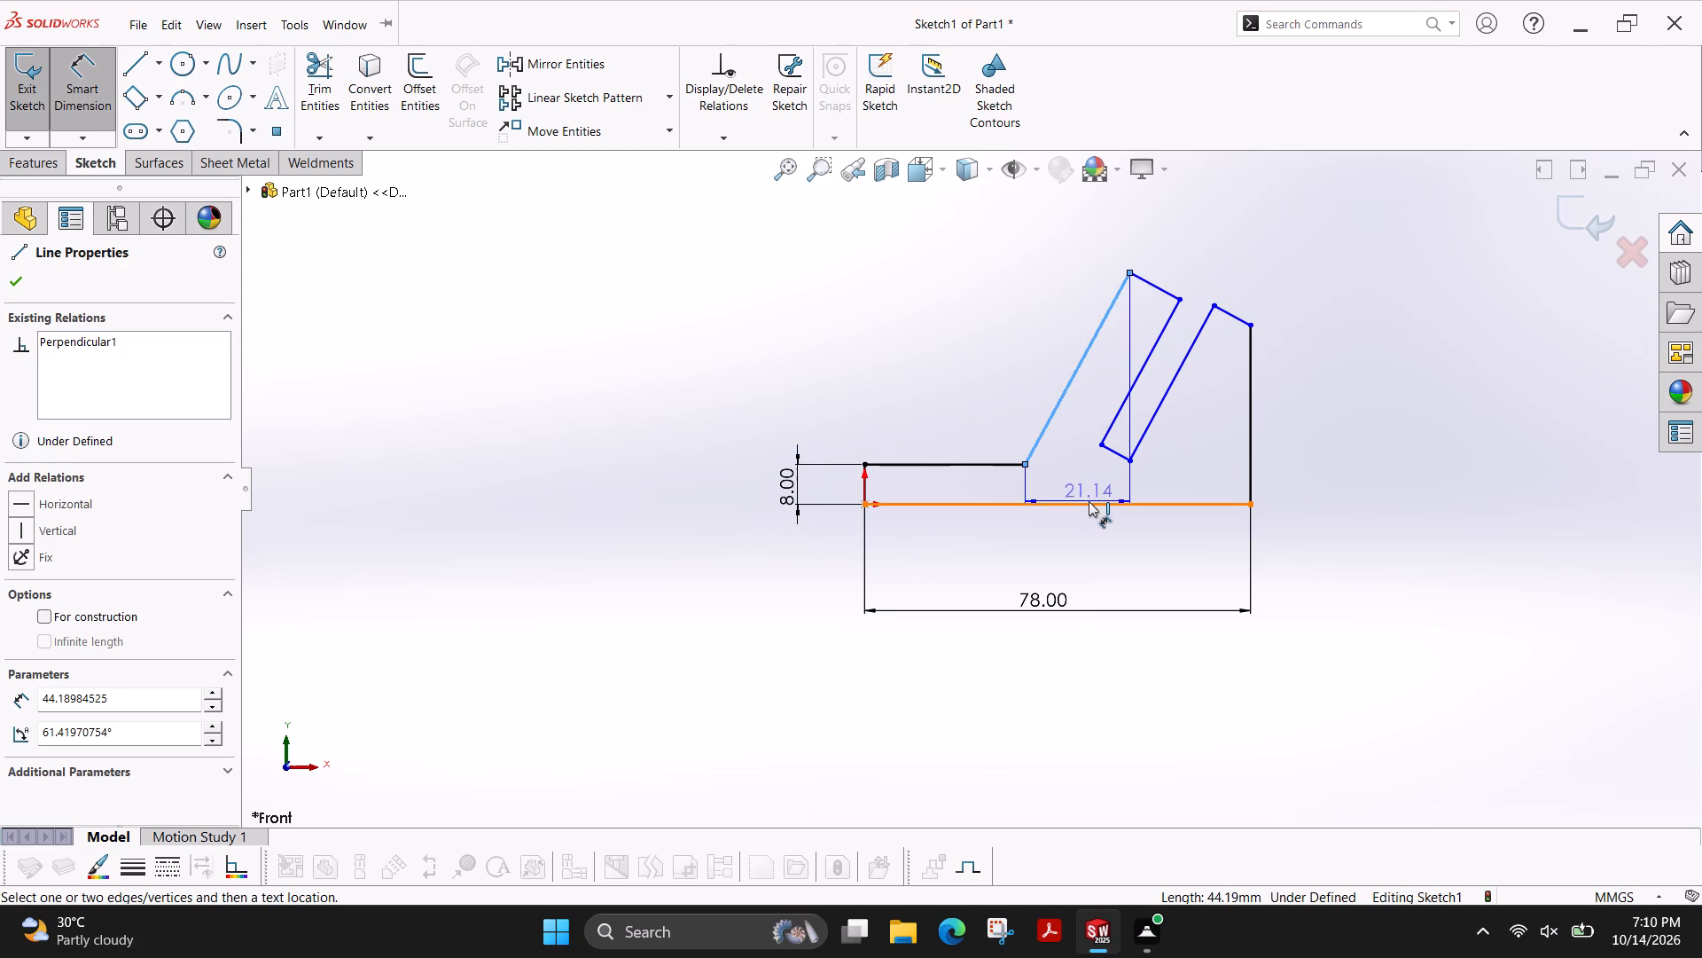
{"action": "left_click", "coordinate": [1089, 501]}
{"action": "left_click", "coordinate": [1072, 467]}
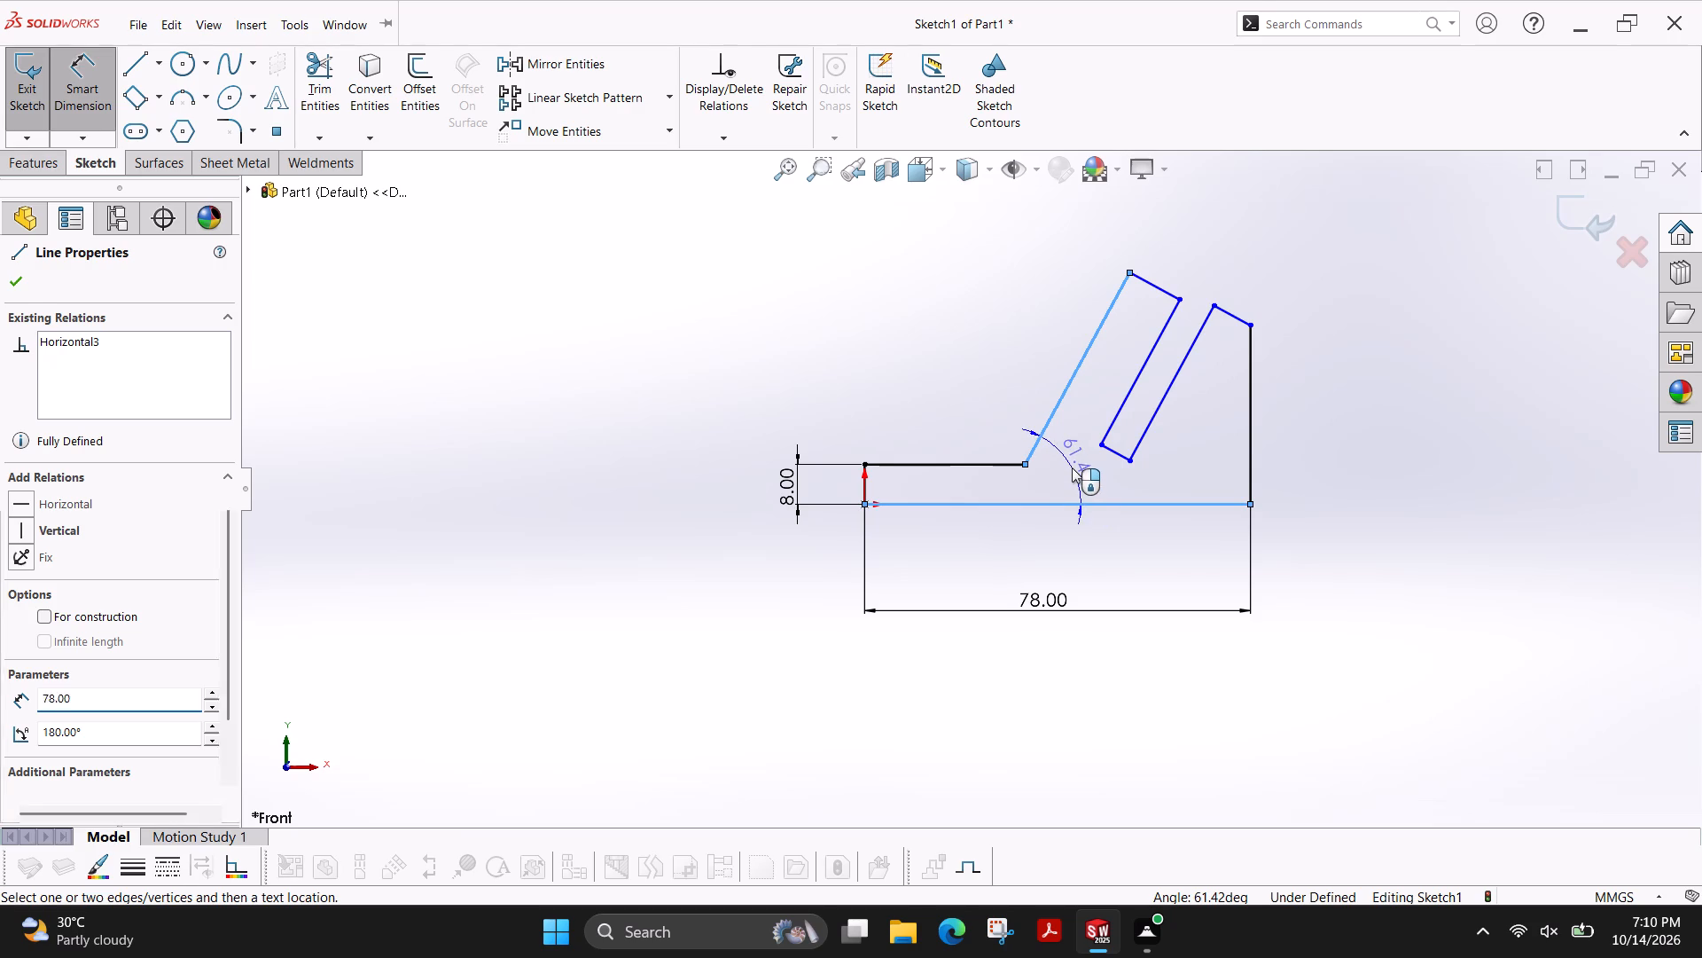
{"action": "type", "text": "65"}
{"action": "key", "text": "Return"}
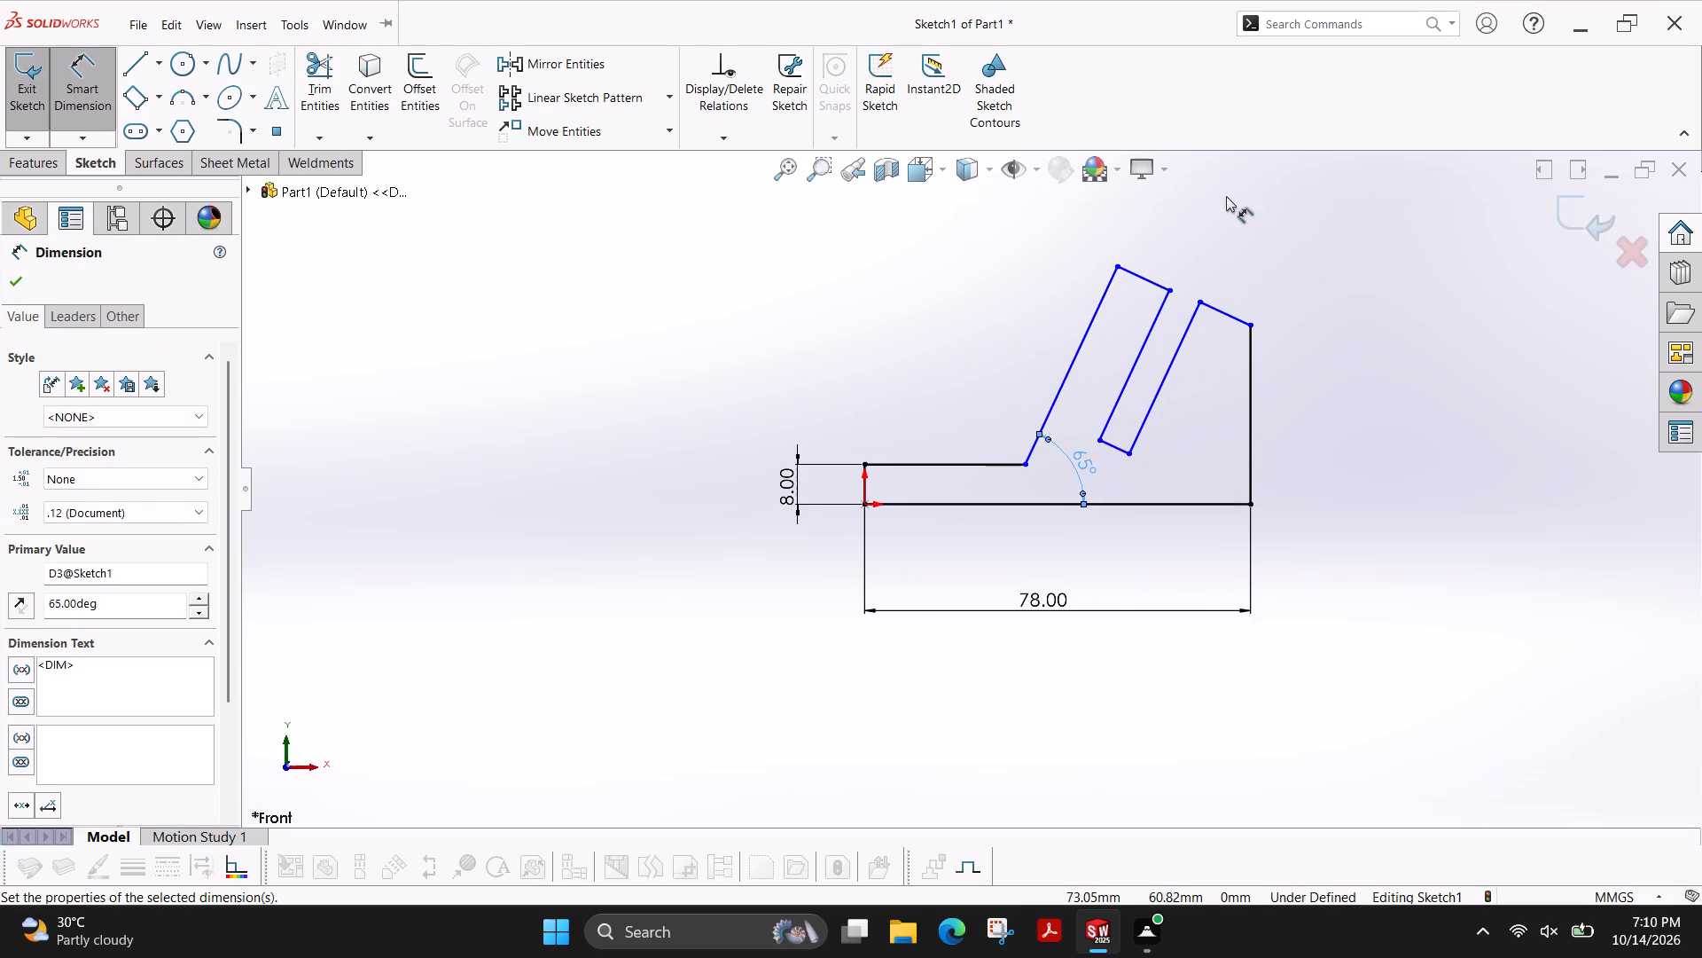
Dimension the inclined slot's depth at 36 mm between the top and bottom endpoints of its side nearest the origin.
{"action": "left_click", "coordinate": [1169, 290]}
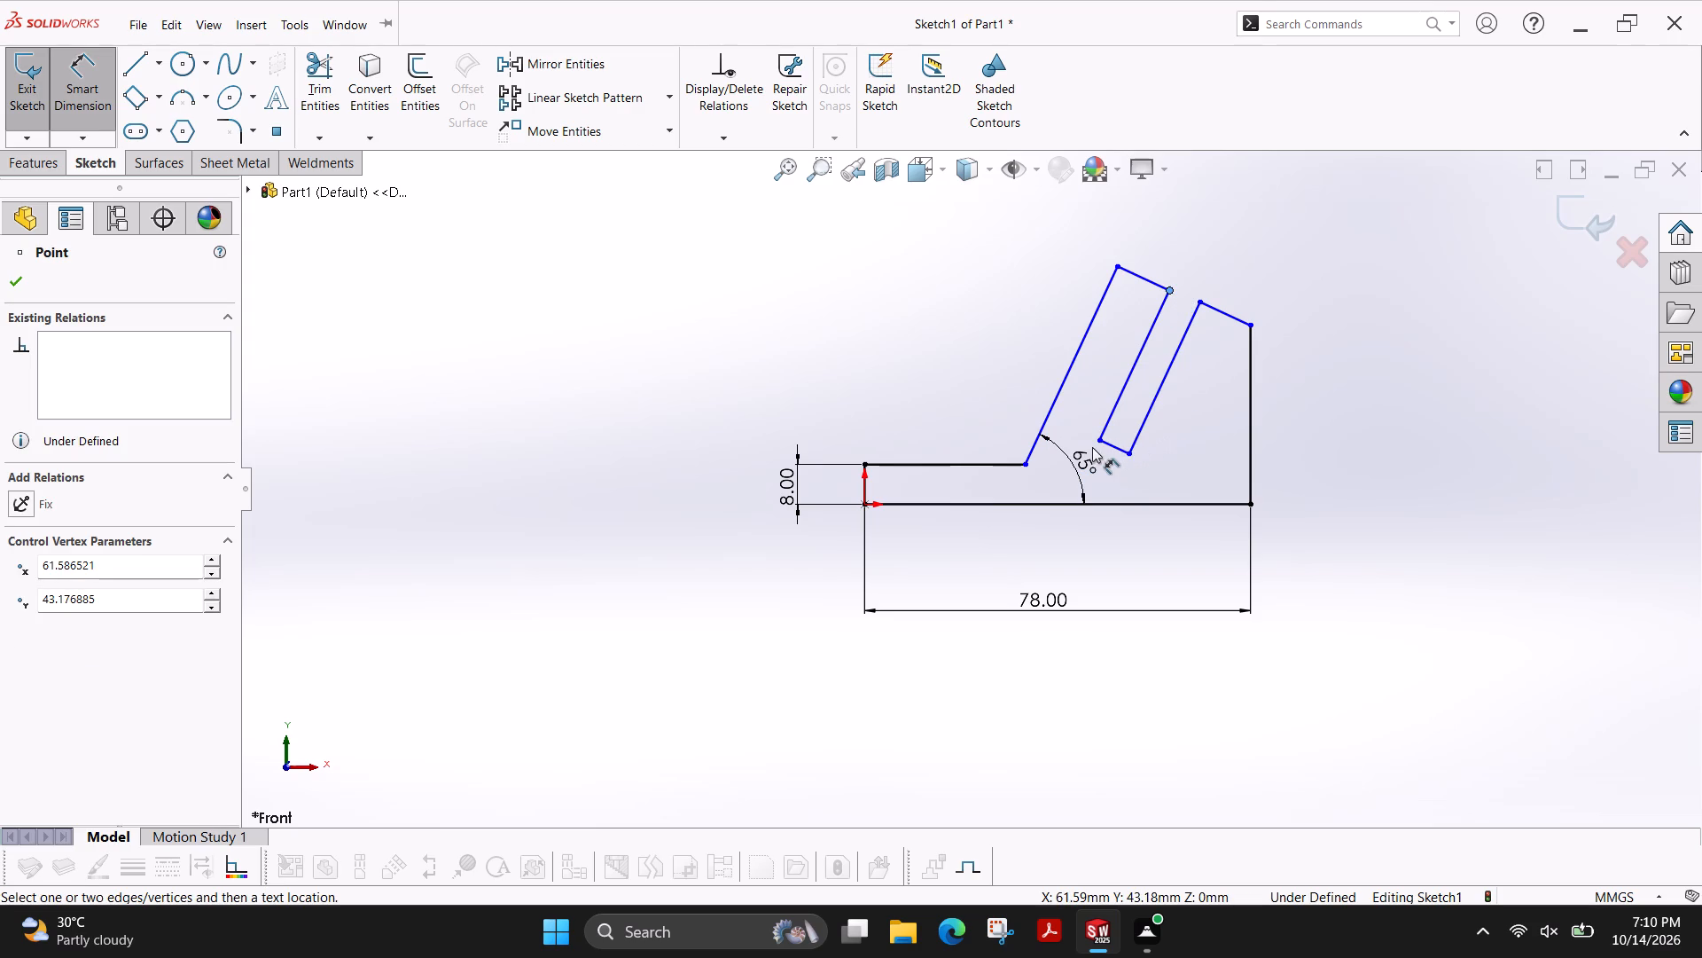
{"action": "left_click", "coordinate": [1099, 436]}
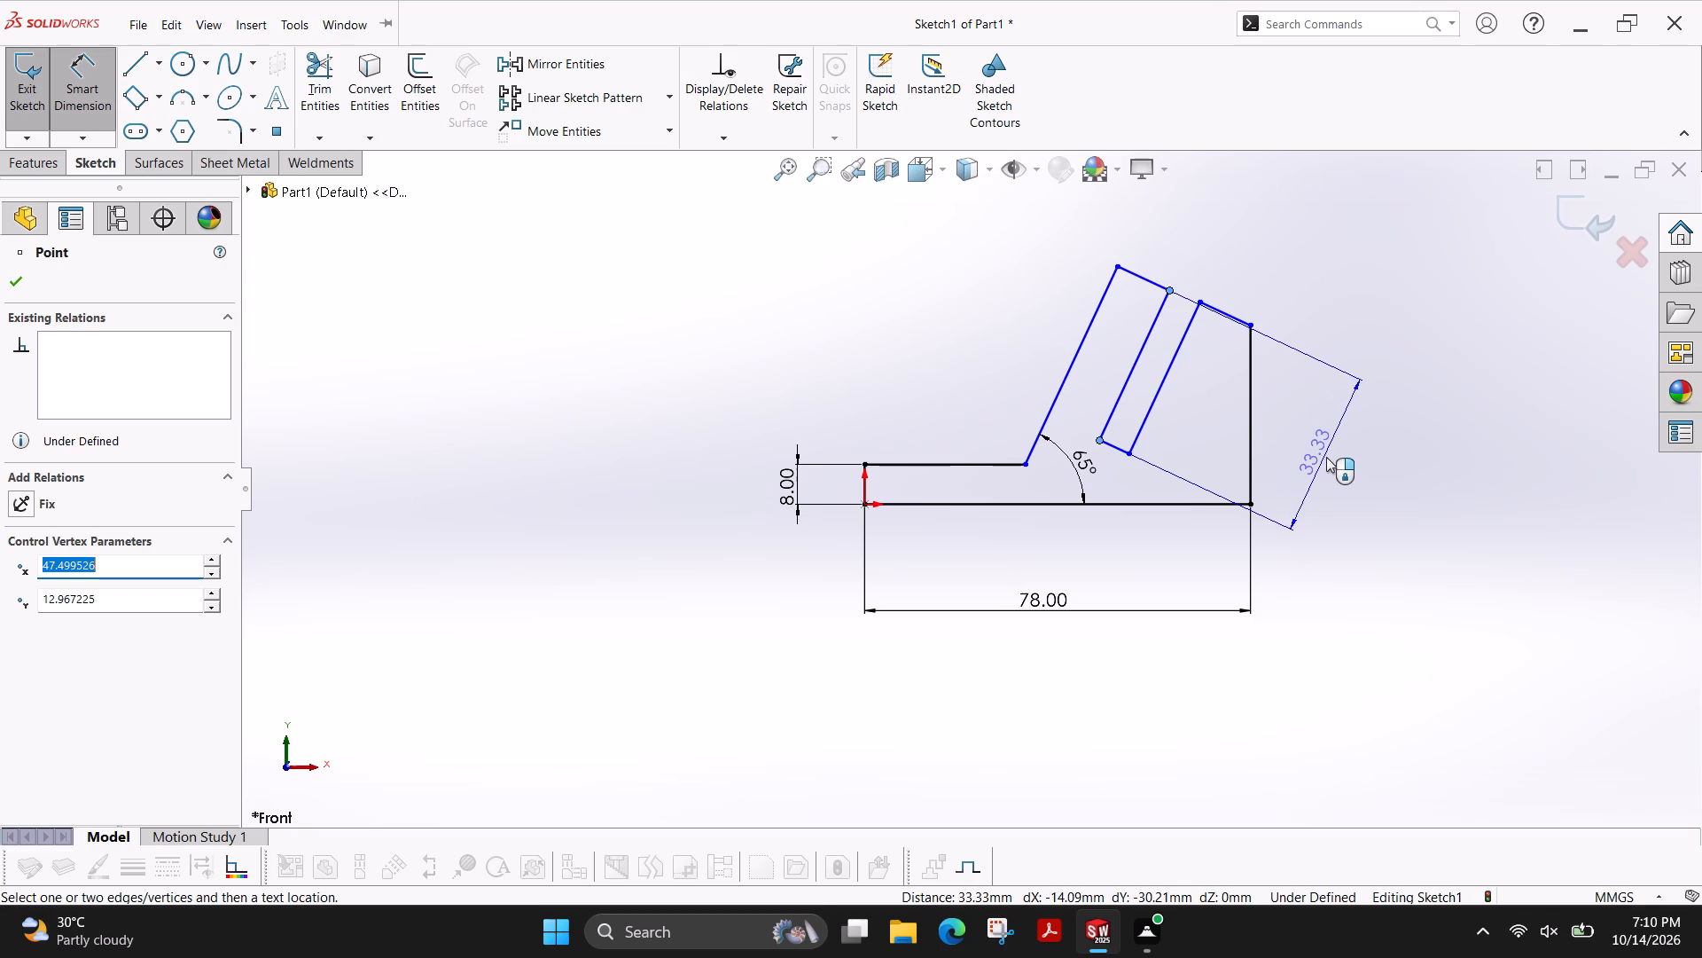
{"action": "left_click", "coordinate": [1326, 457]}
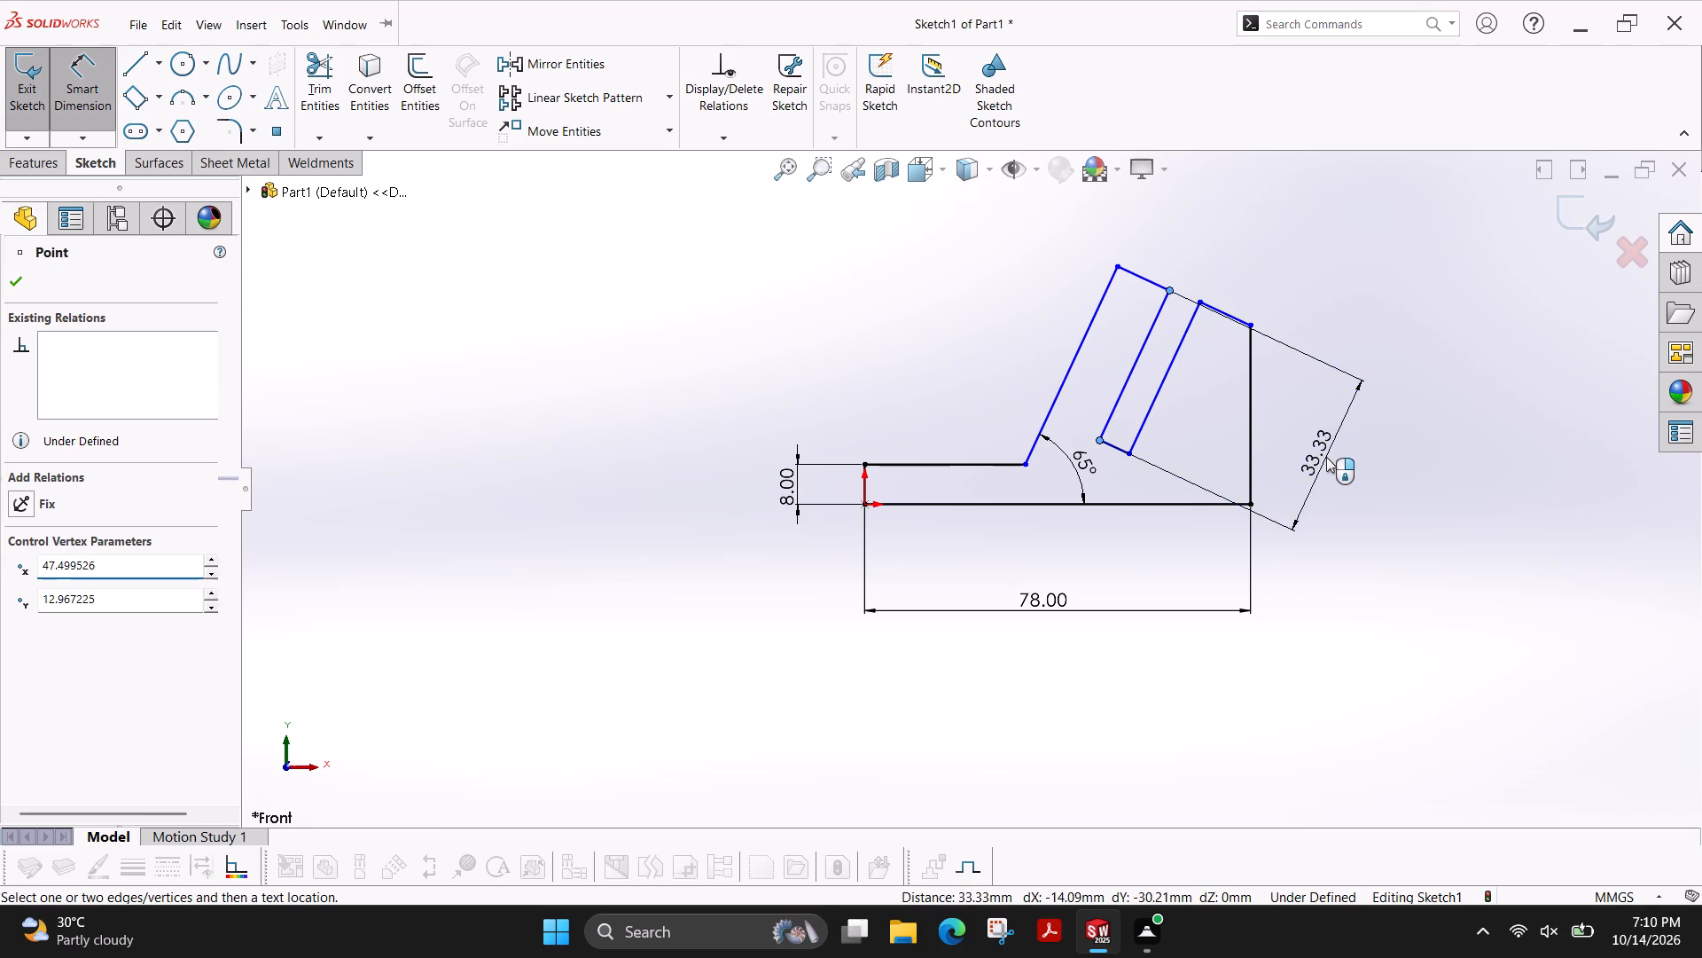
{"action": "type", "text": "36"}
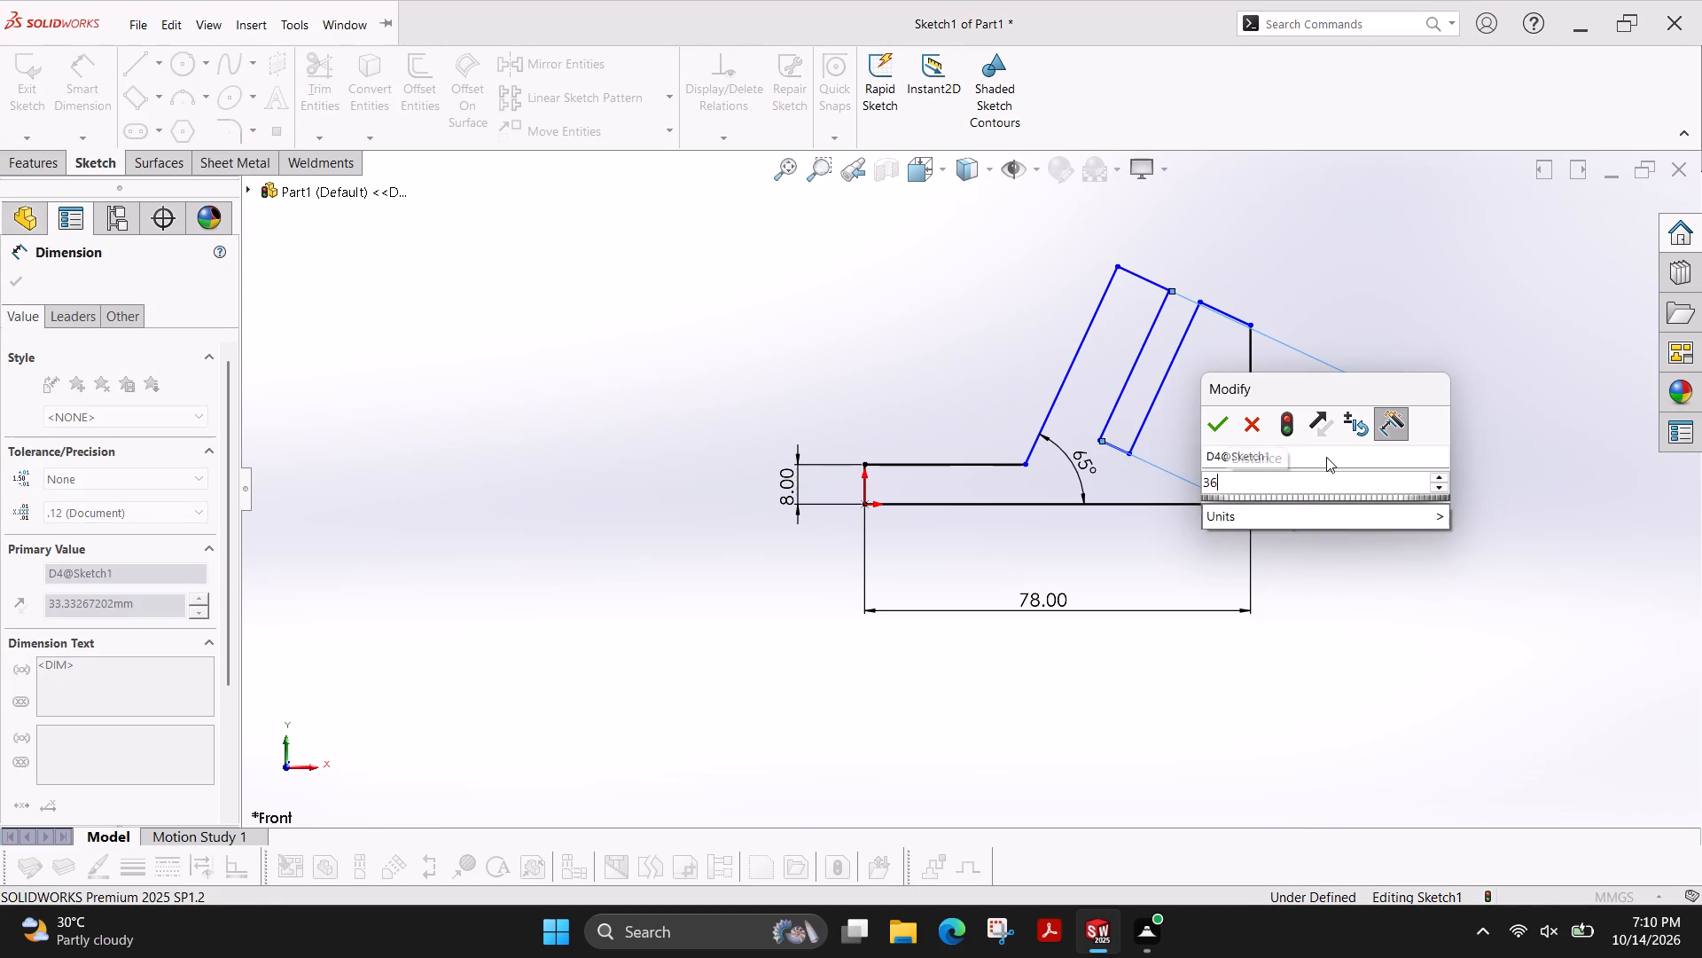
{"action": "key", "text": "Return"}
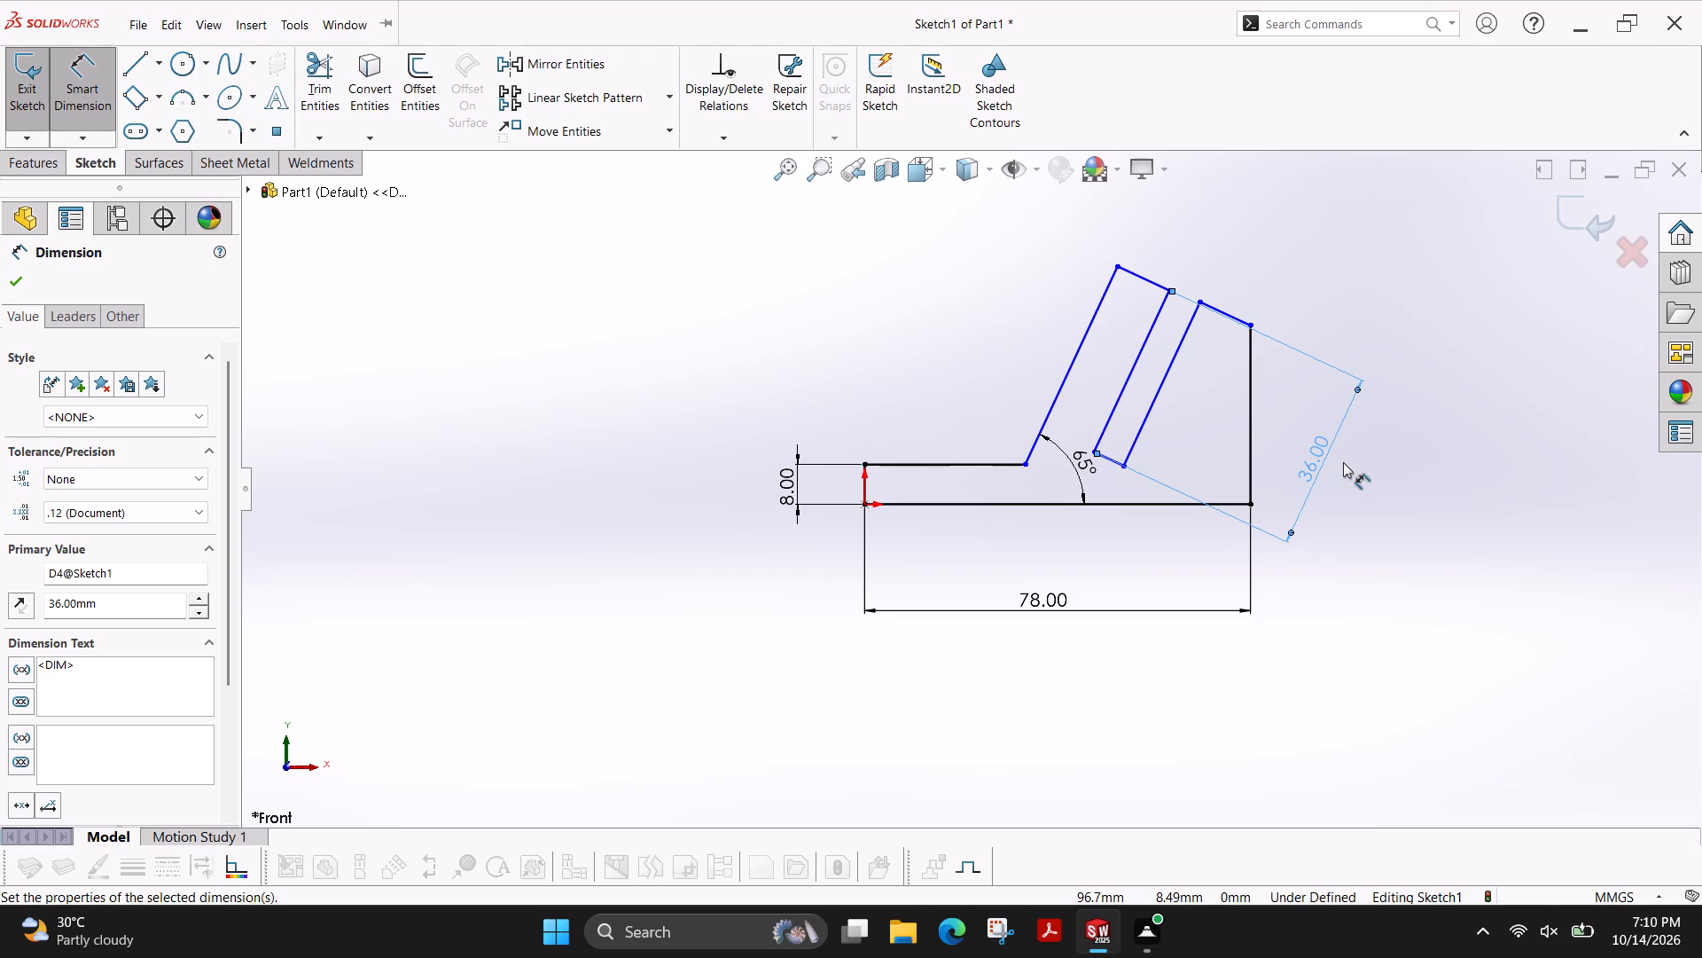
Dimension the height from the base line to the profile's topmost corner at 58 mm.
{"action": "left_click", "coordinate": [1098, 506]}
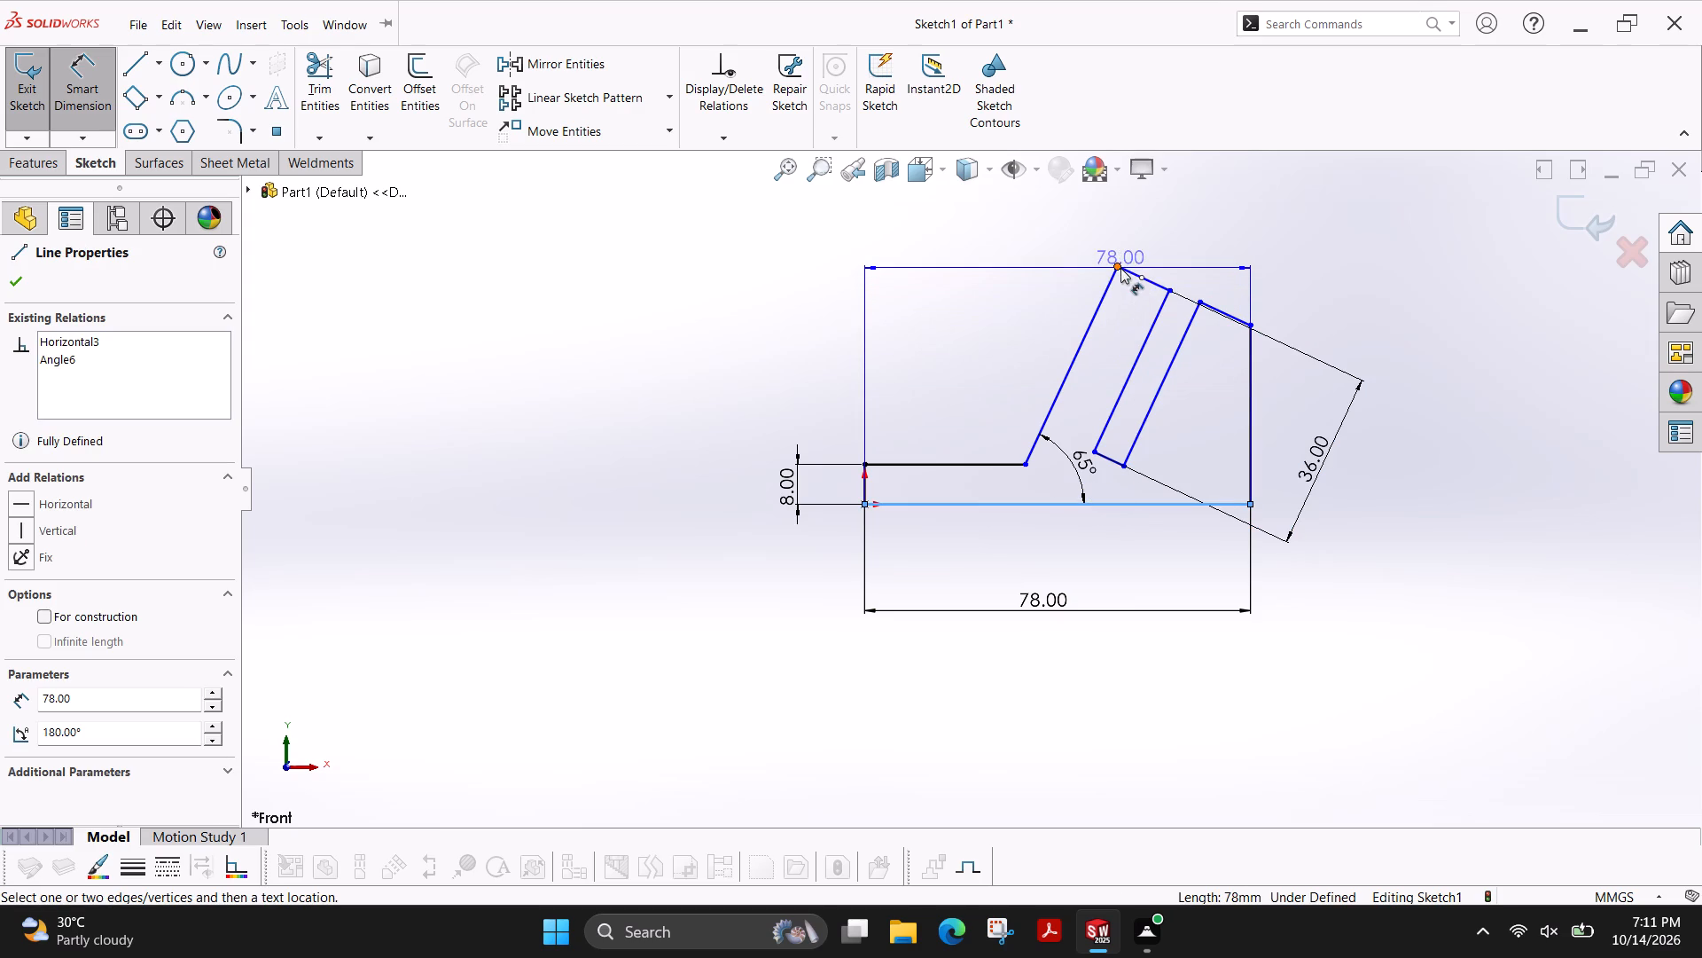
{"action": "left_click", "coordinate": [1117, 267]}
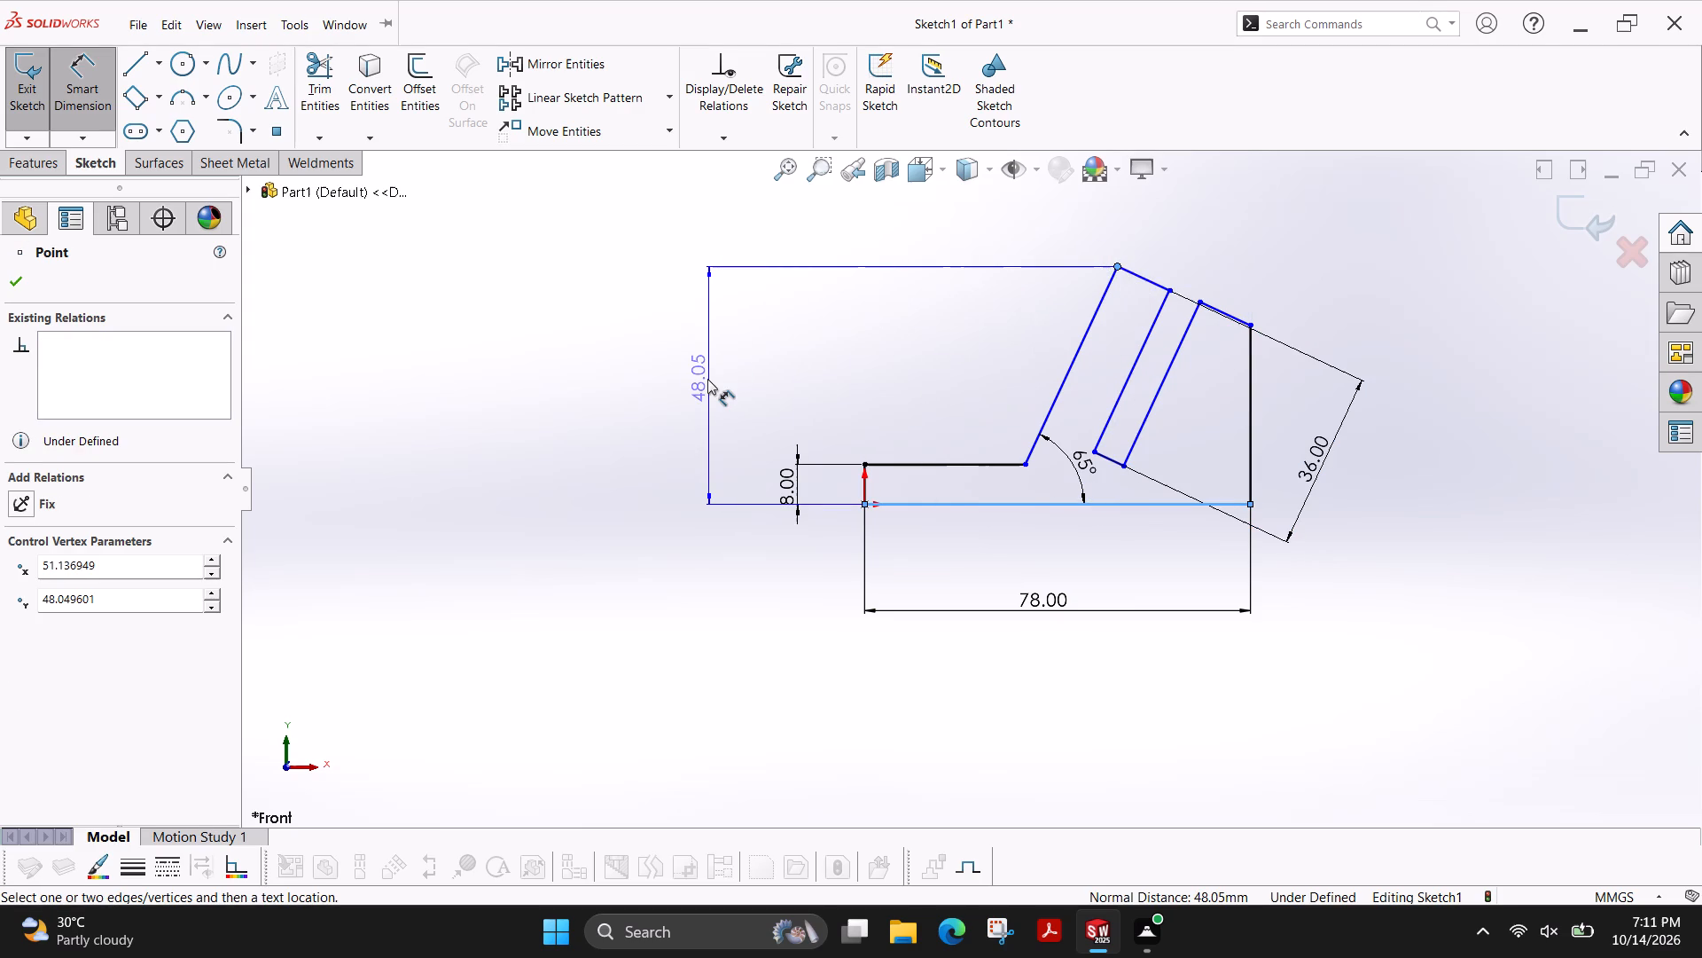
{"action": "left_click", "coordinate": [707, 379]}
{"action": "type", "text": "58"}
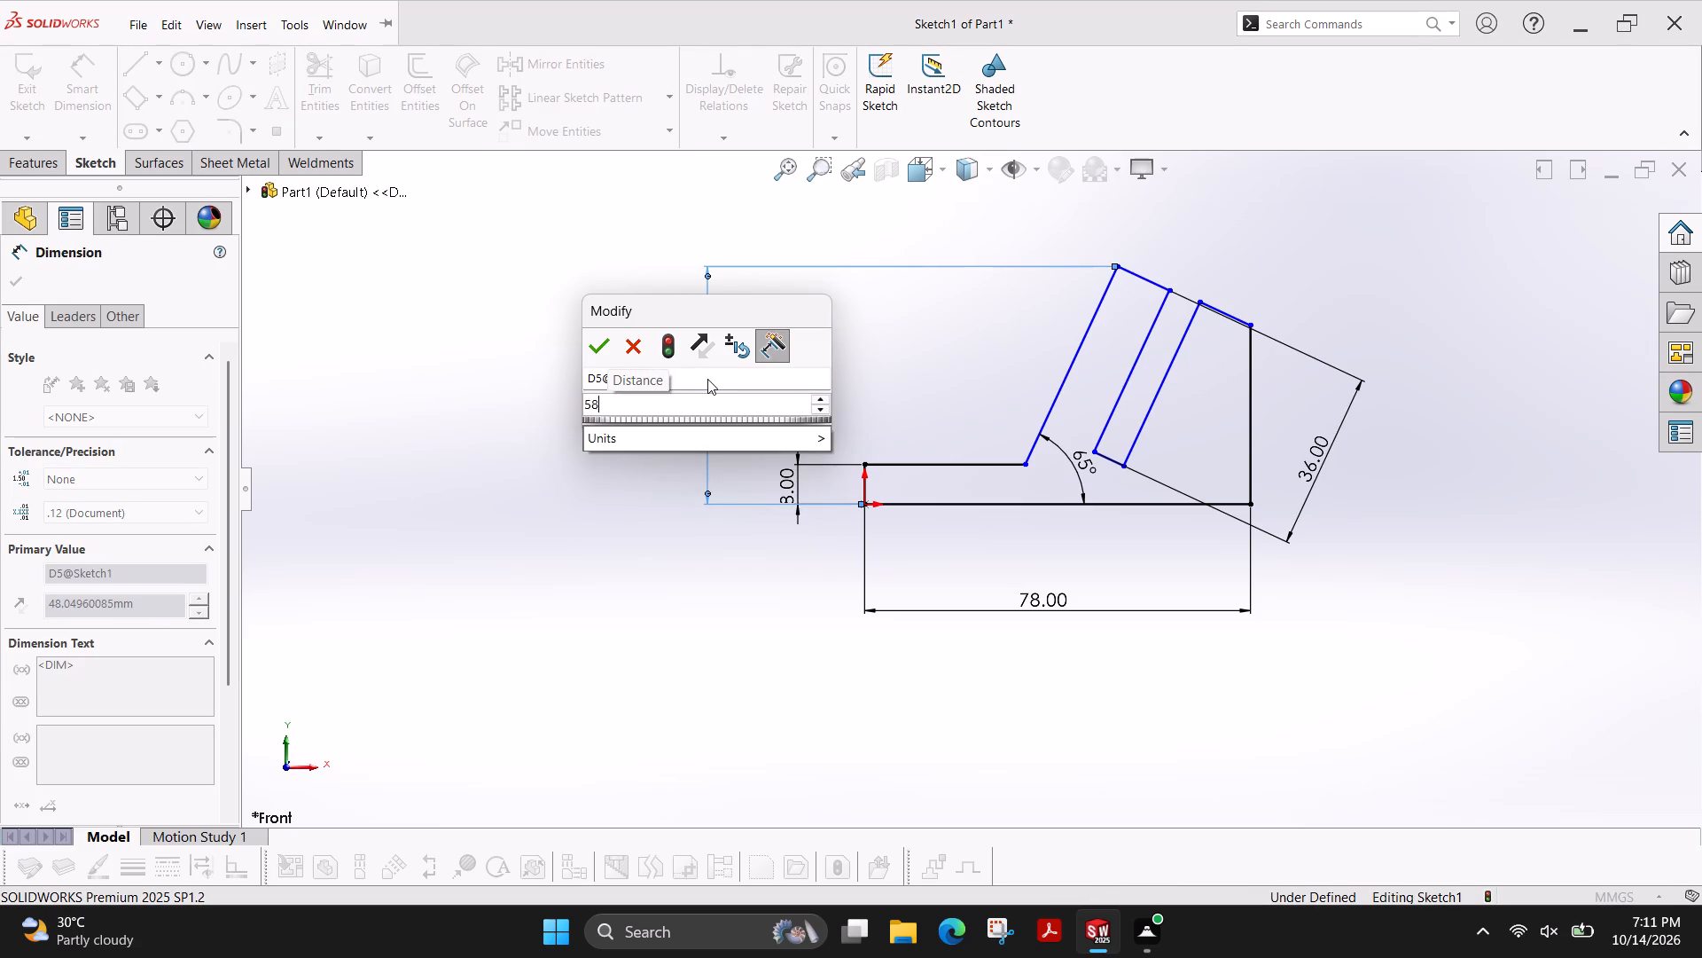
{"action": "key", "text": "Return"}
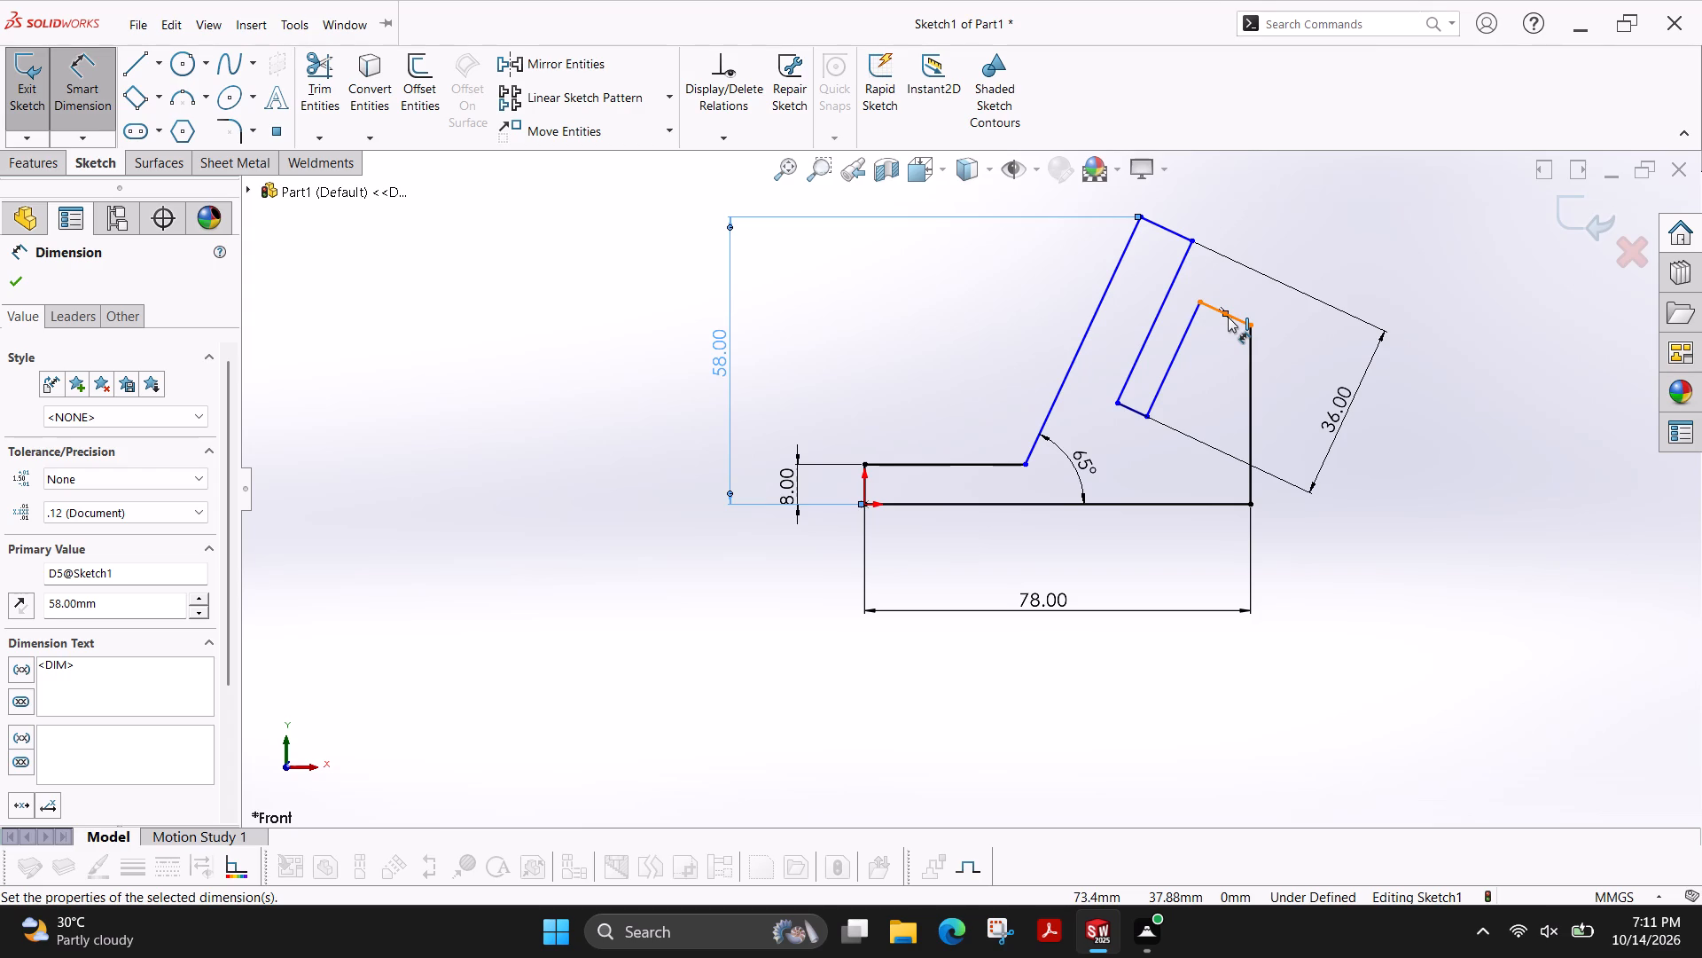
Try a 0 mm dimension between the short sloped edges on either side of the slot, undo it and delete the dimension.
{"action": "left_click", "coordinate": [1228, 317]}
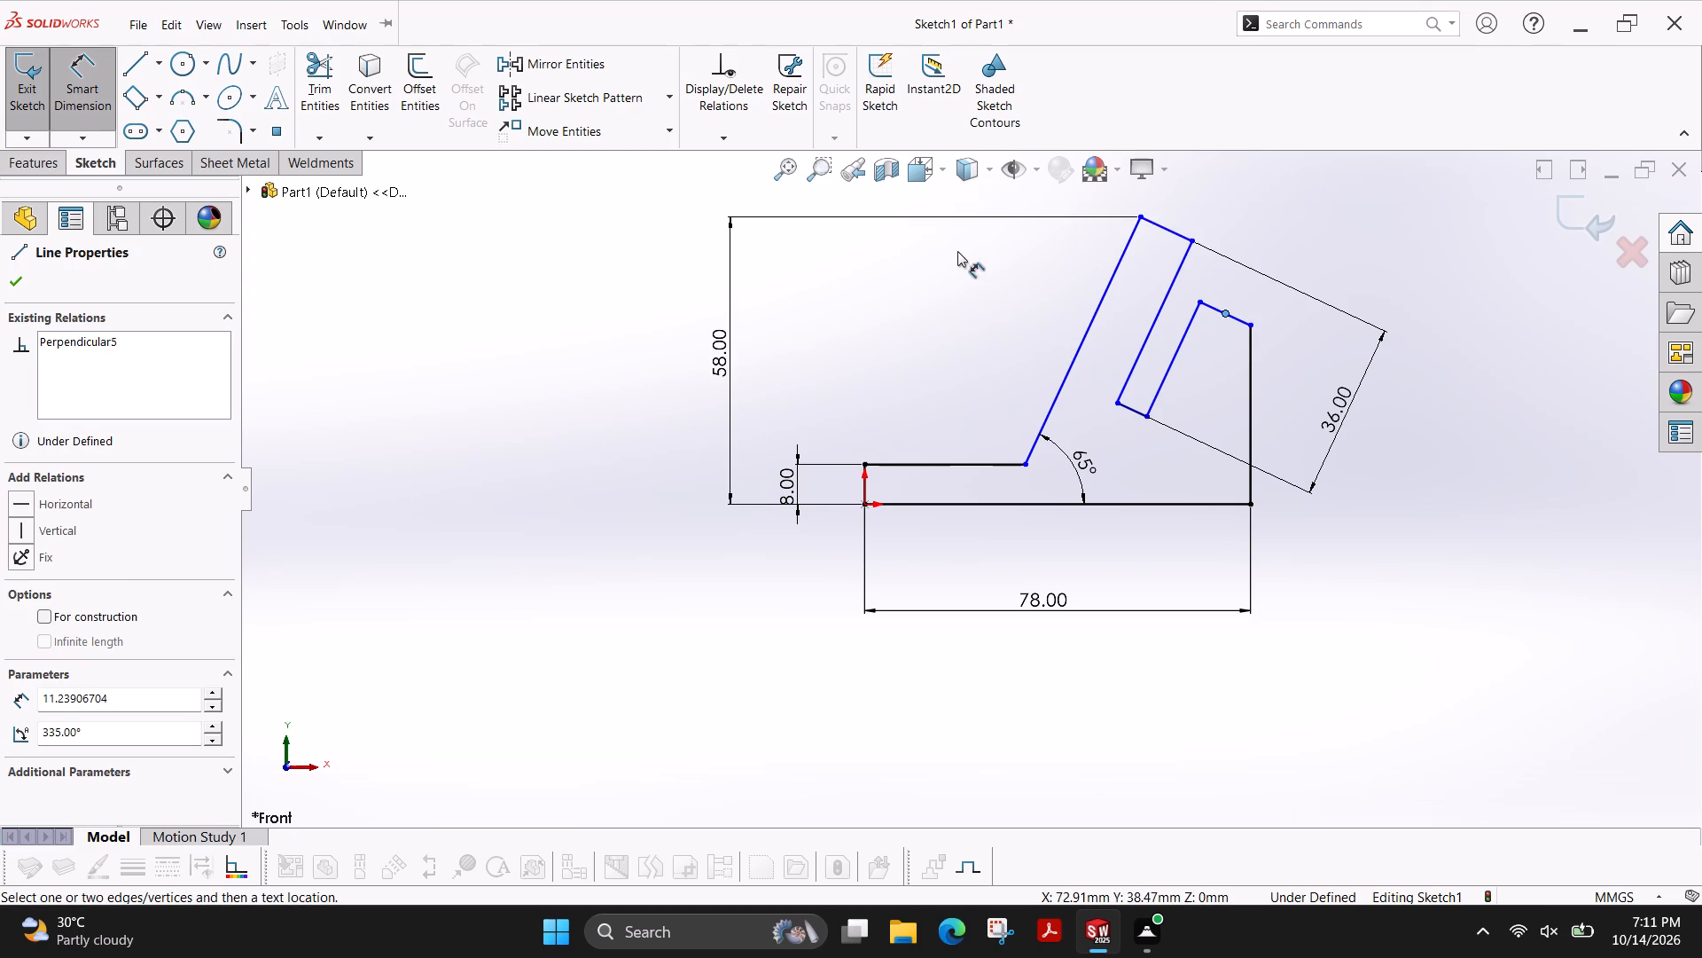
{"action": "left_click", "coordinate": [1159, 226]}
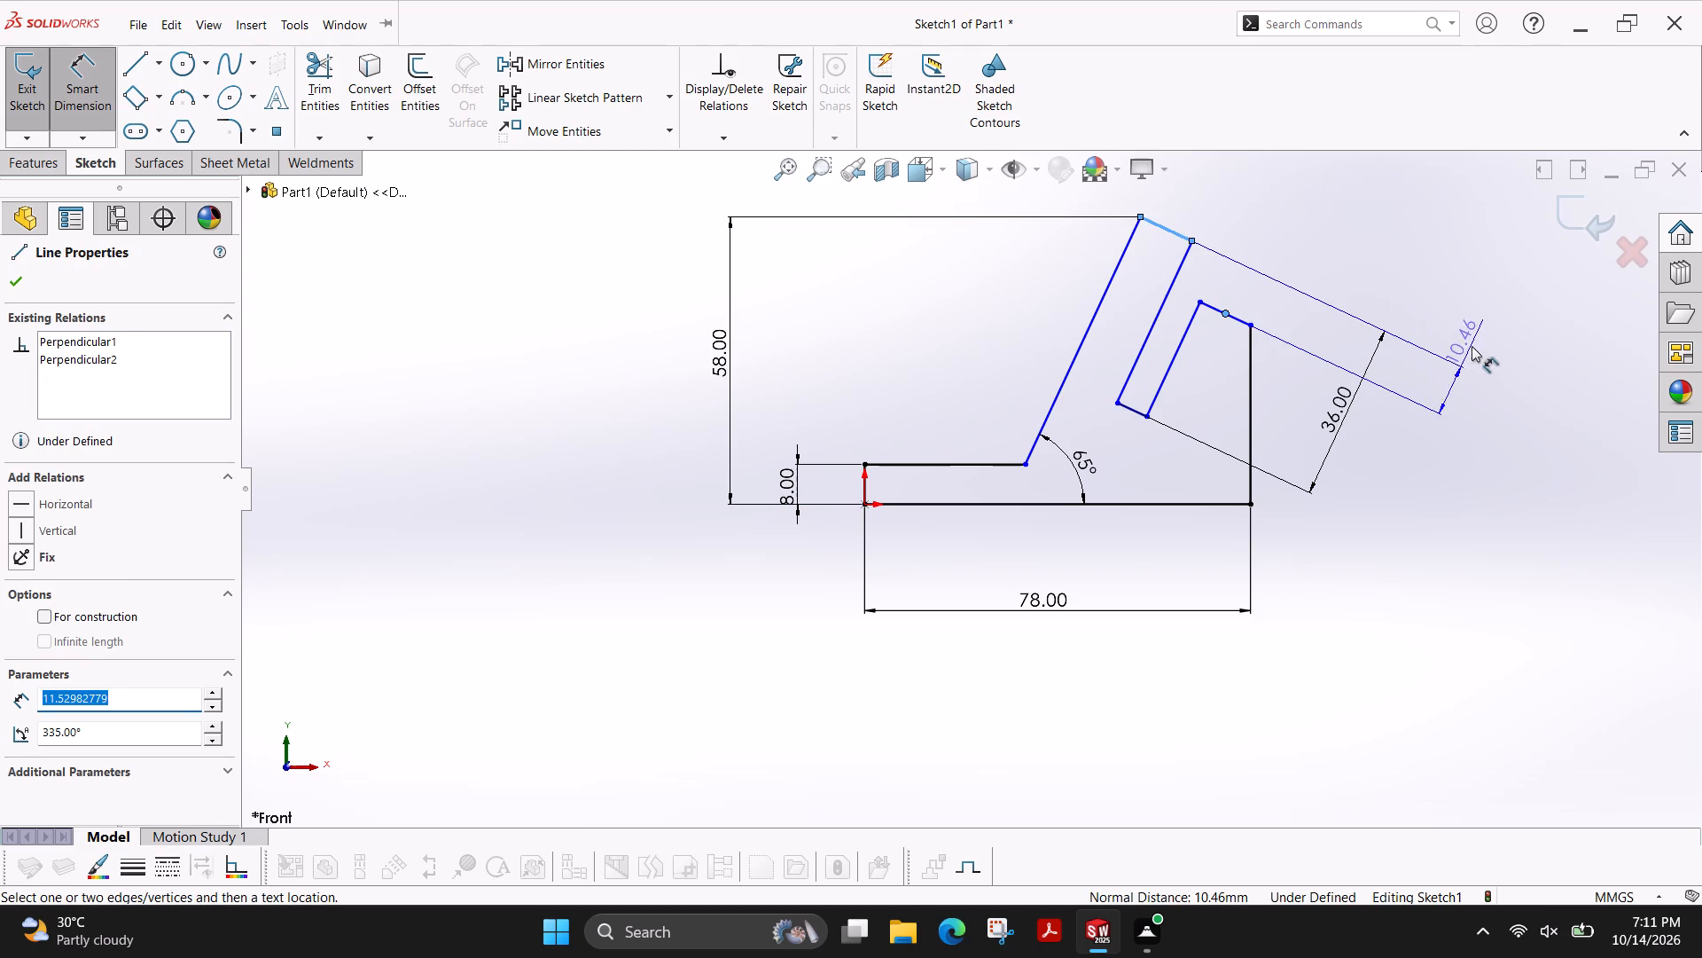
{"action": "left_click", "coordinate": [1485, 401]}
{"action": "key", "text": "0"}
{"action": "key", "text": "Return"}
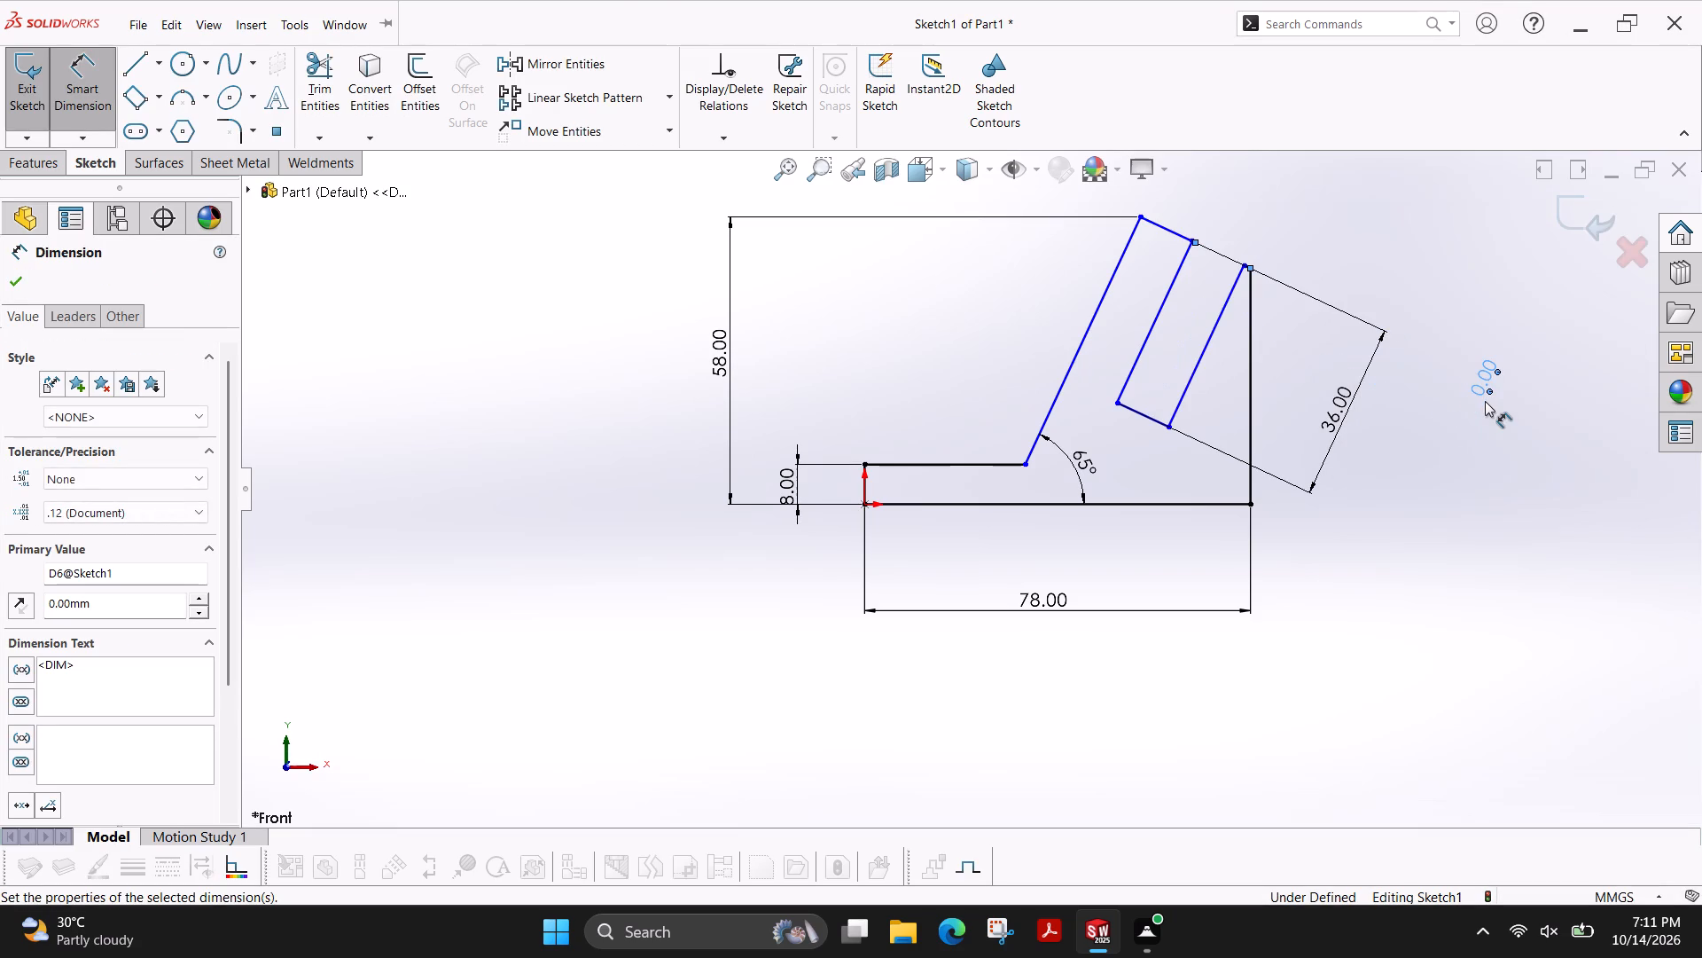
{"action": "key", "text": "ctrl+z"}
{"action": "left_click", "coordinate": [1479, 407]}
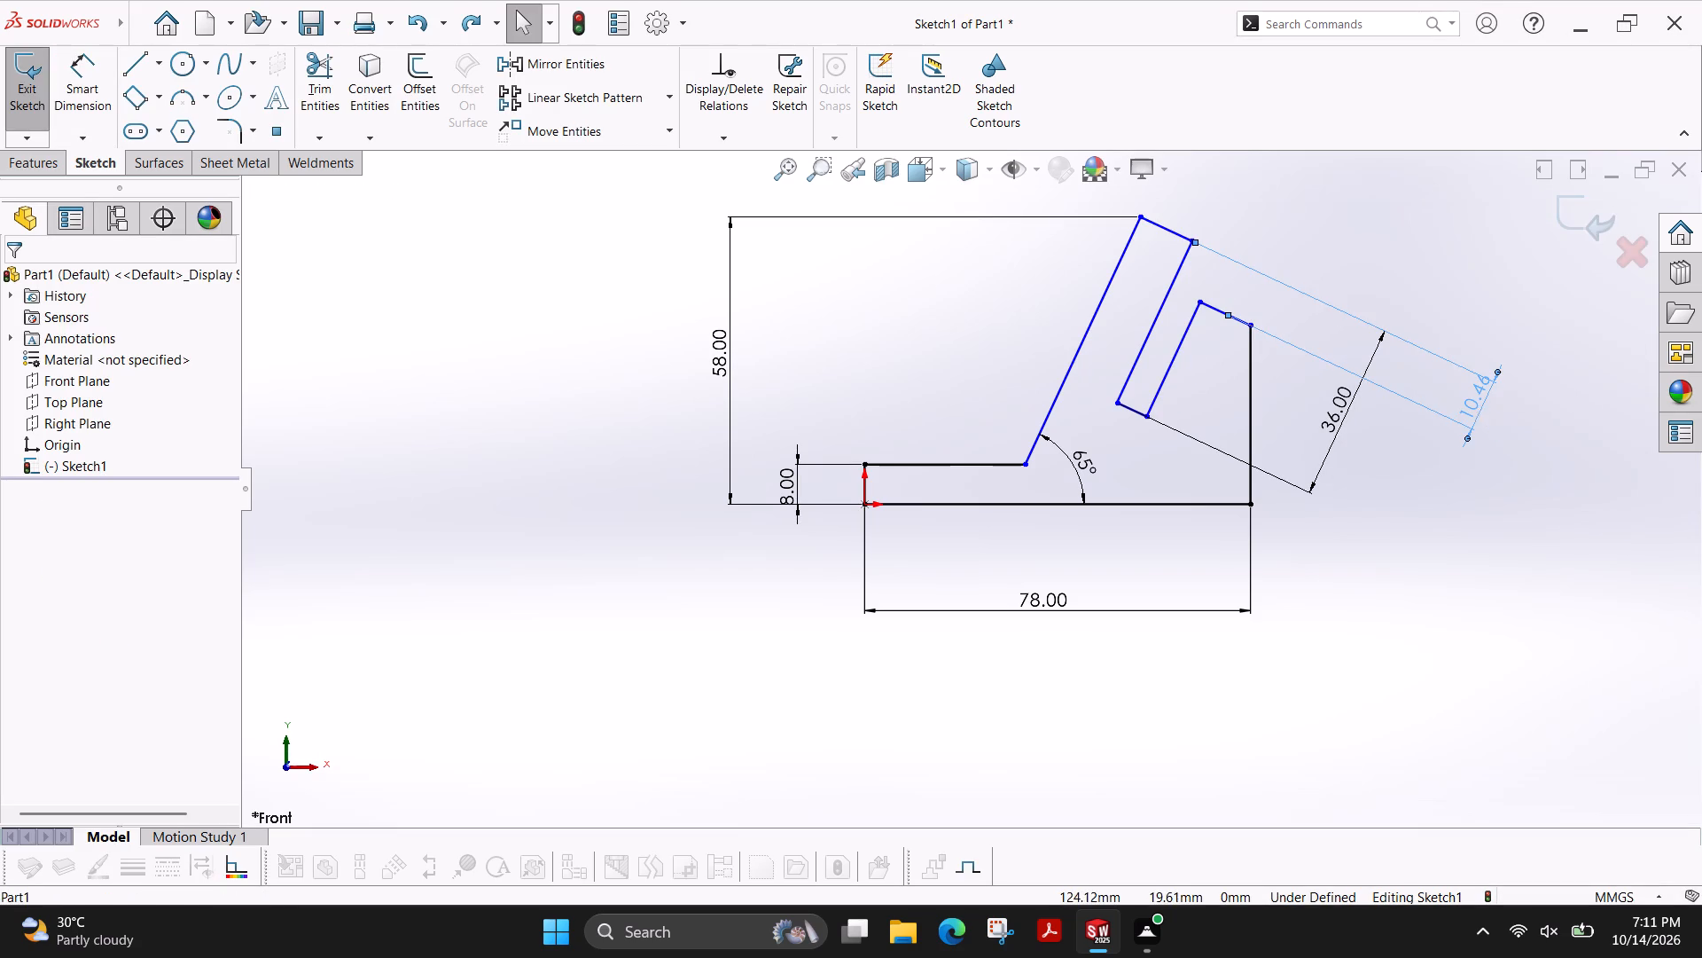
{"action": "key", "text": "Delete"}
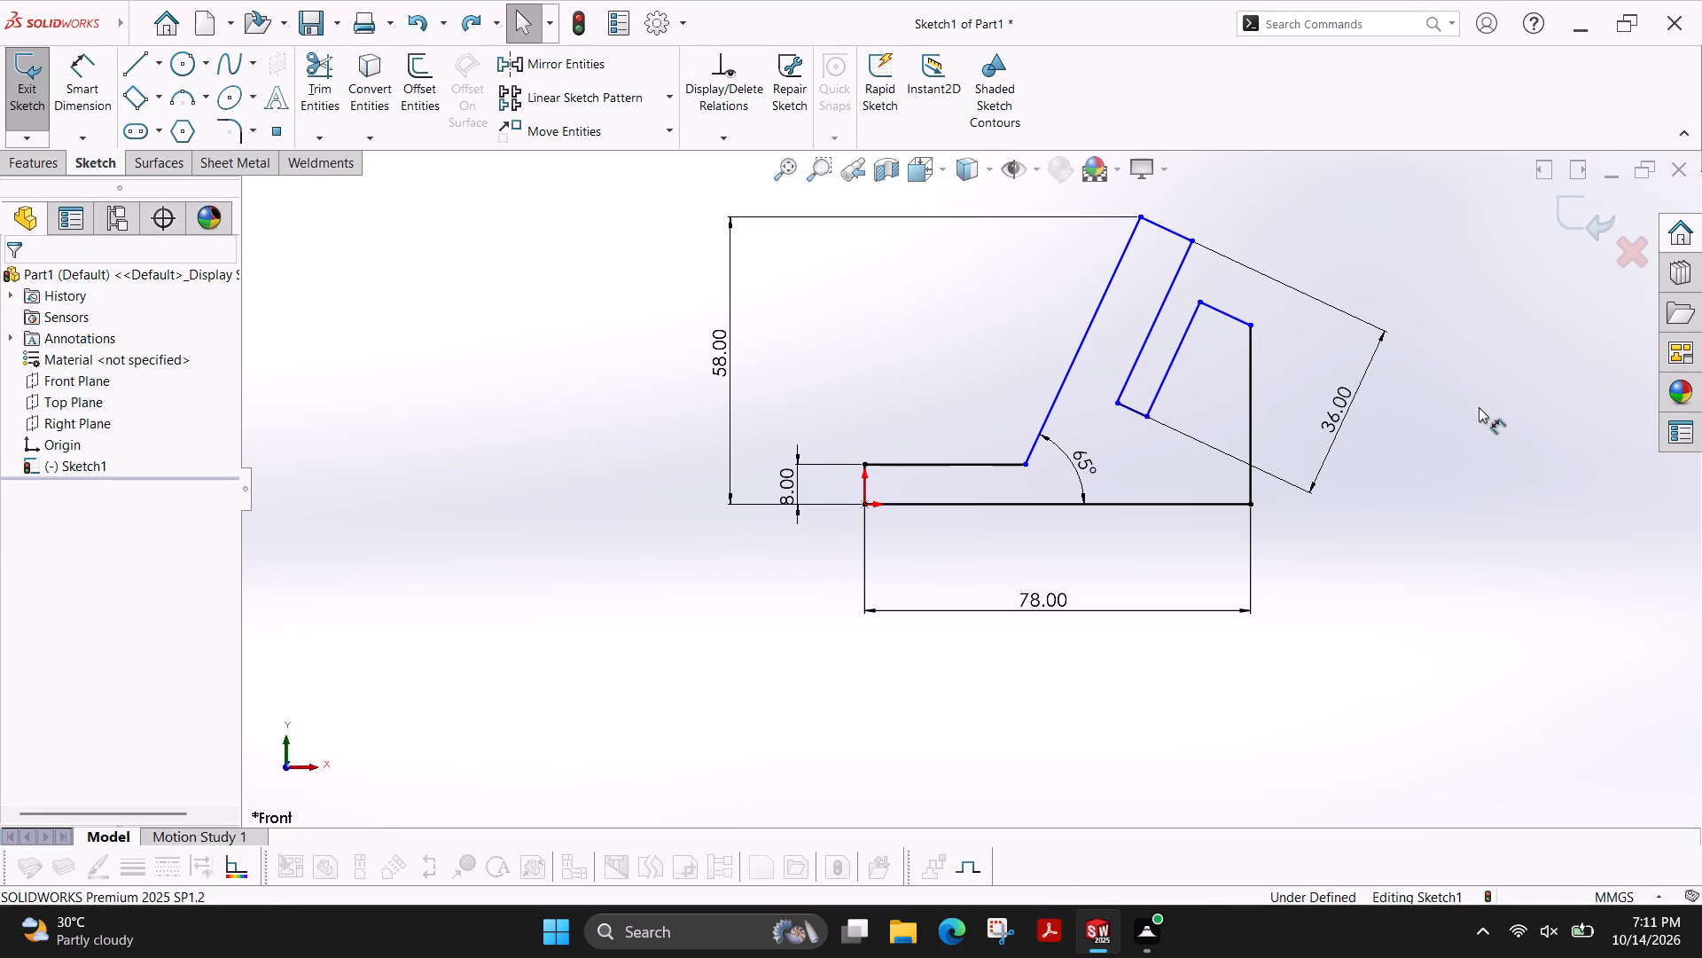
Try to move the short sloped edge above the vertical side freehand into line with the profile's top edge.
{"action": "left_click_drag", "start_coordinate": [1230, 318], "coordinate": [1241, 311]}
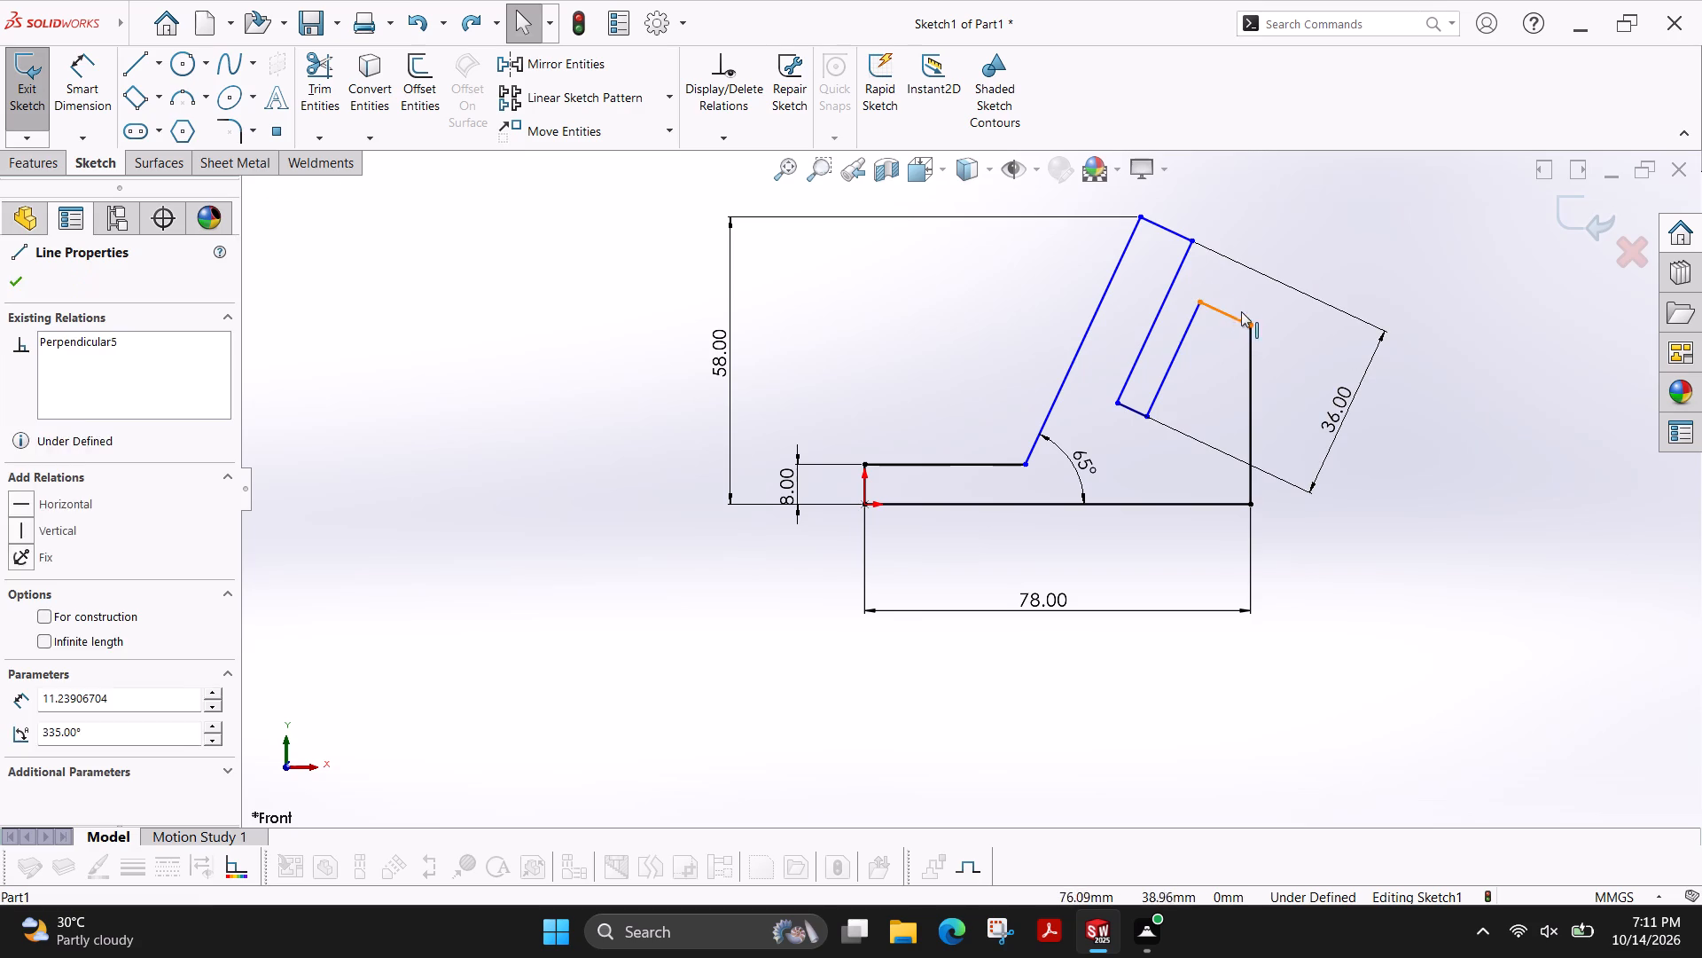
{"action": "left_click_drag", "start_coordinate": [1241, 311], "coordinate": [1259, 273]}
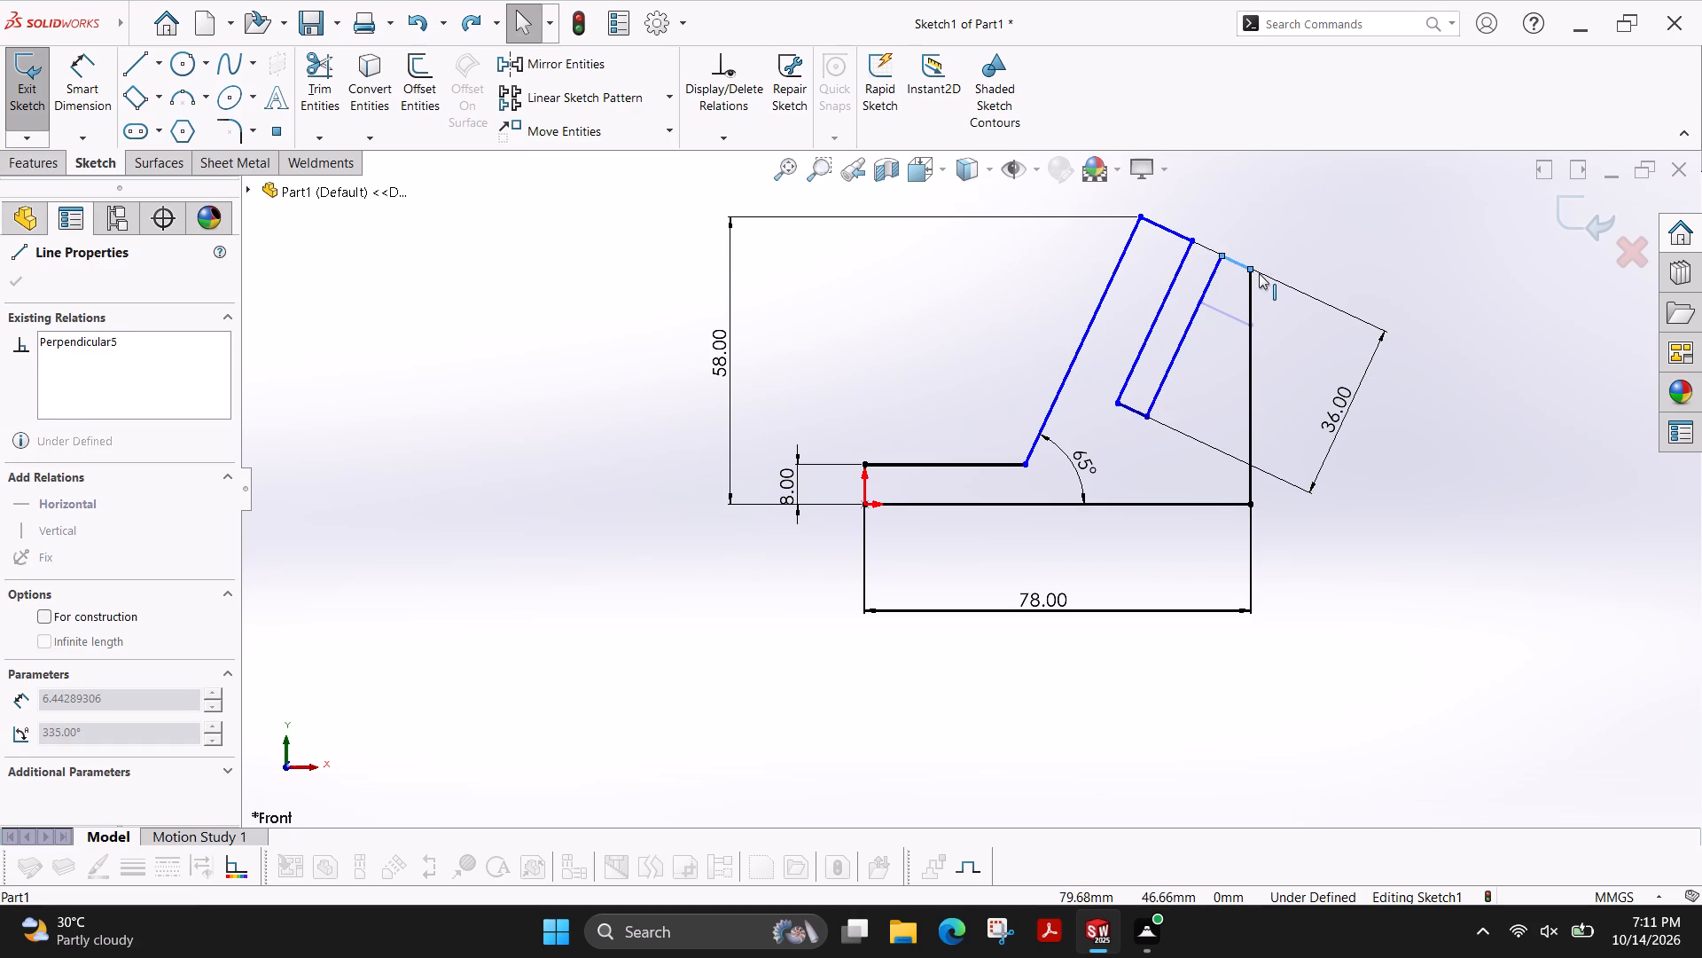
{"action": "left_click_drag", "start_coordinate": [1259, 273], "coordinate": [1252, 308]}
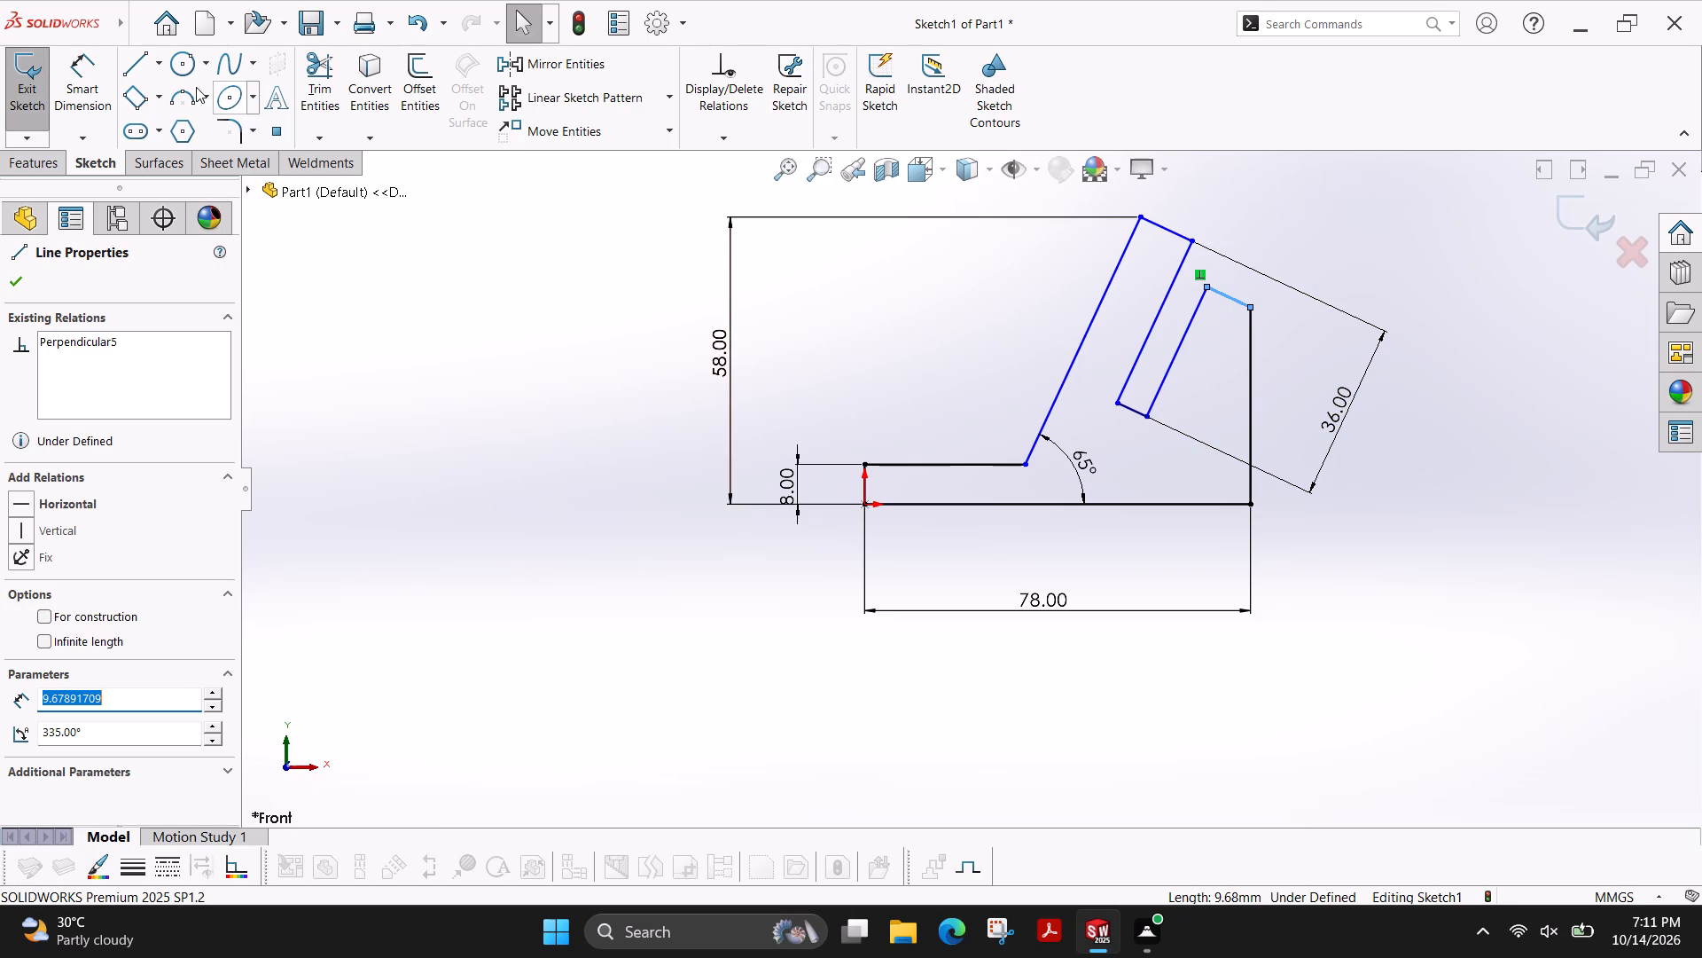
Sketch a line from the slot's upper corner nearest the origin, continuing the top edge's slope past the vertical side.
{"action": "left_click", "coordinate": [144, 68]}
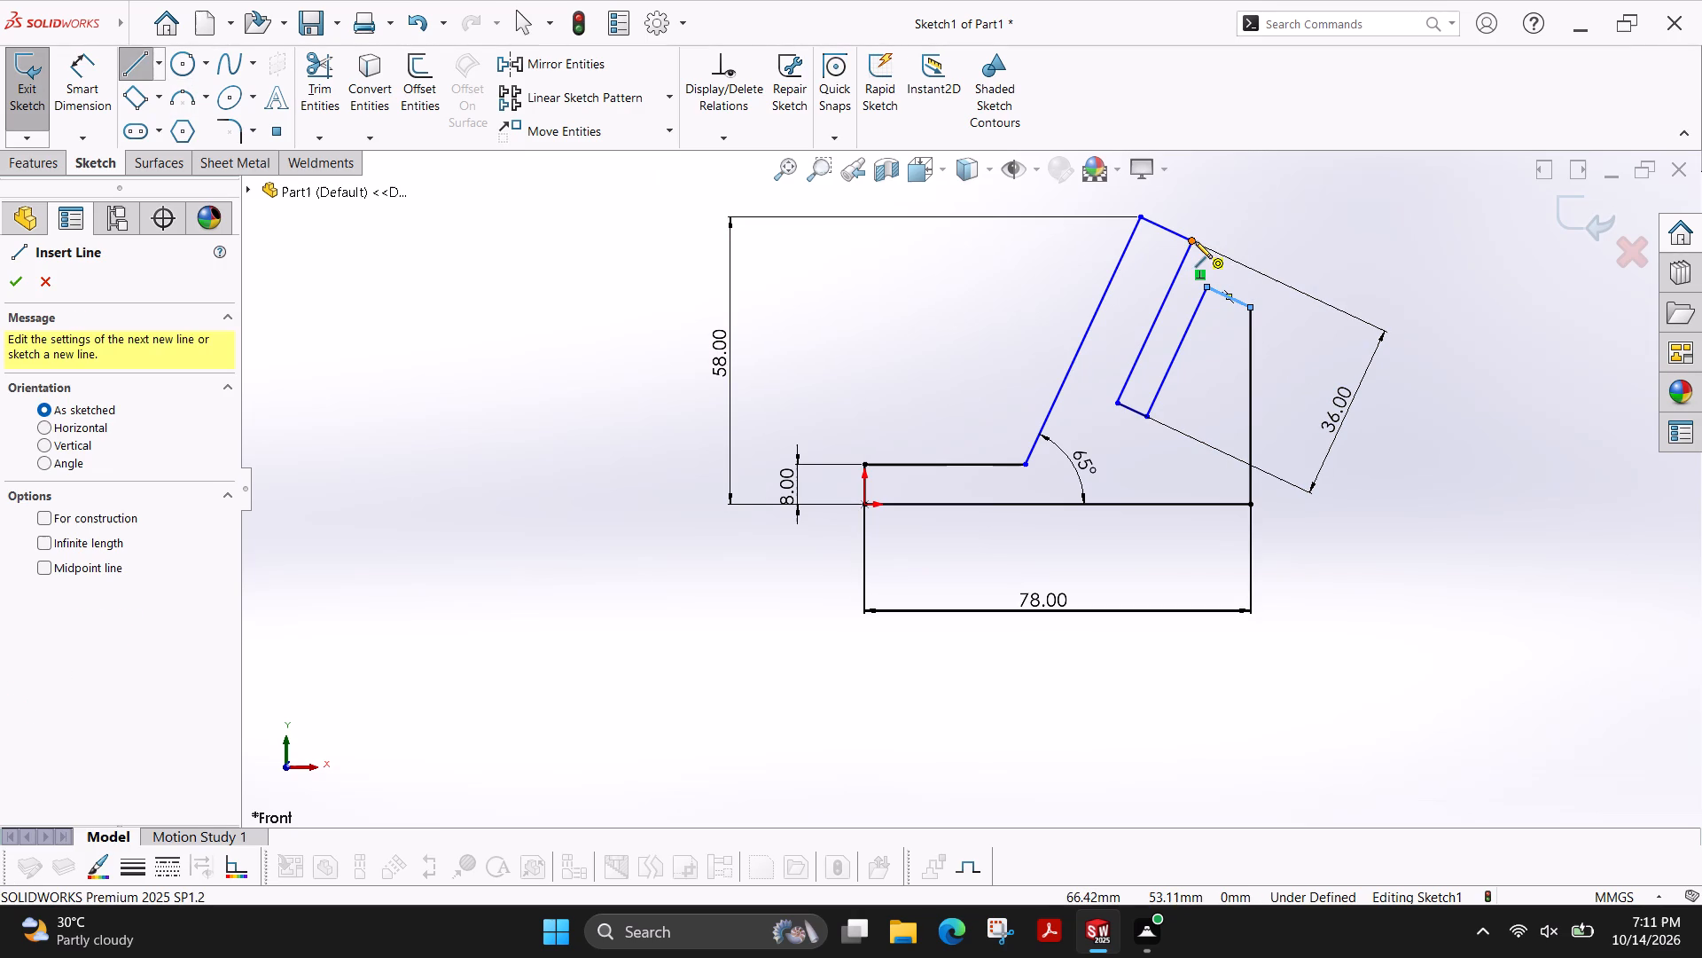
{"action": "left_click", "coordinate": [1193, 240]}
{"action": "left_click", "coordinate": [1347, 318]}
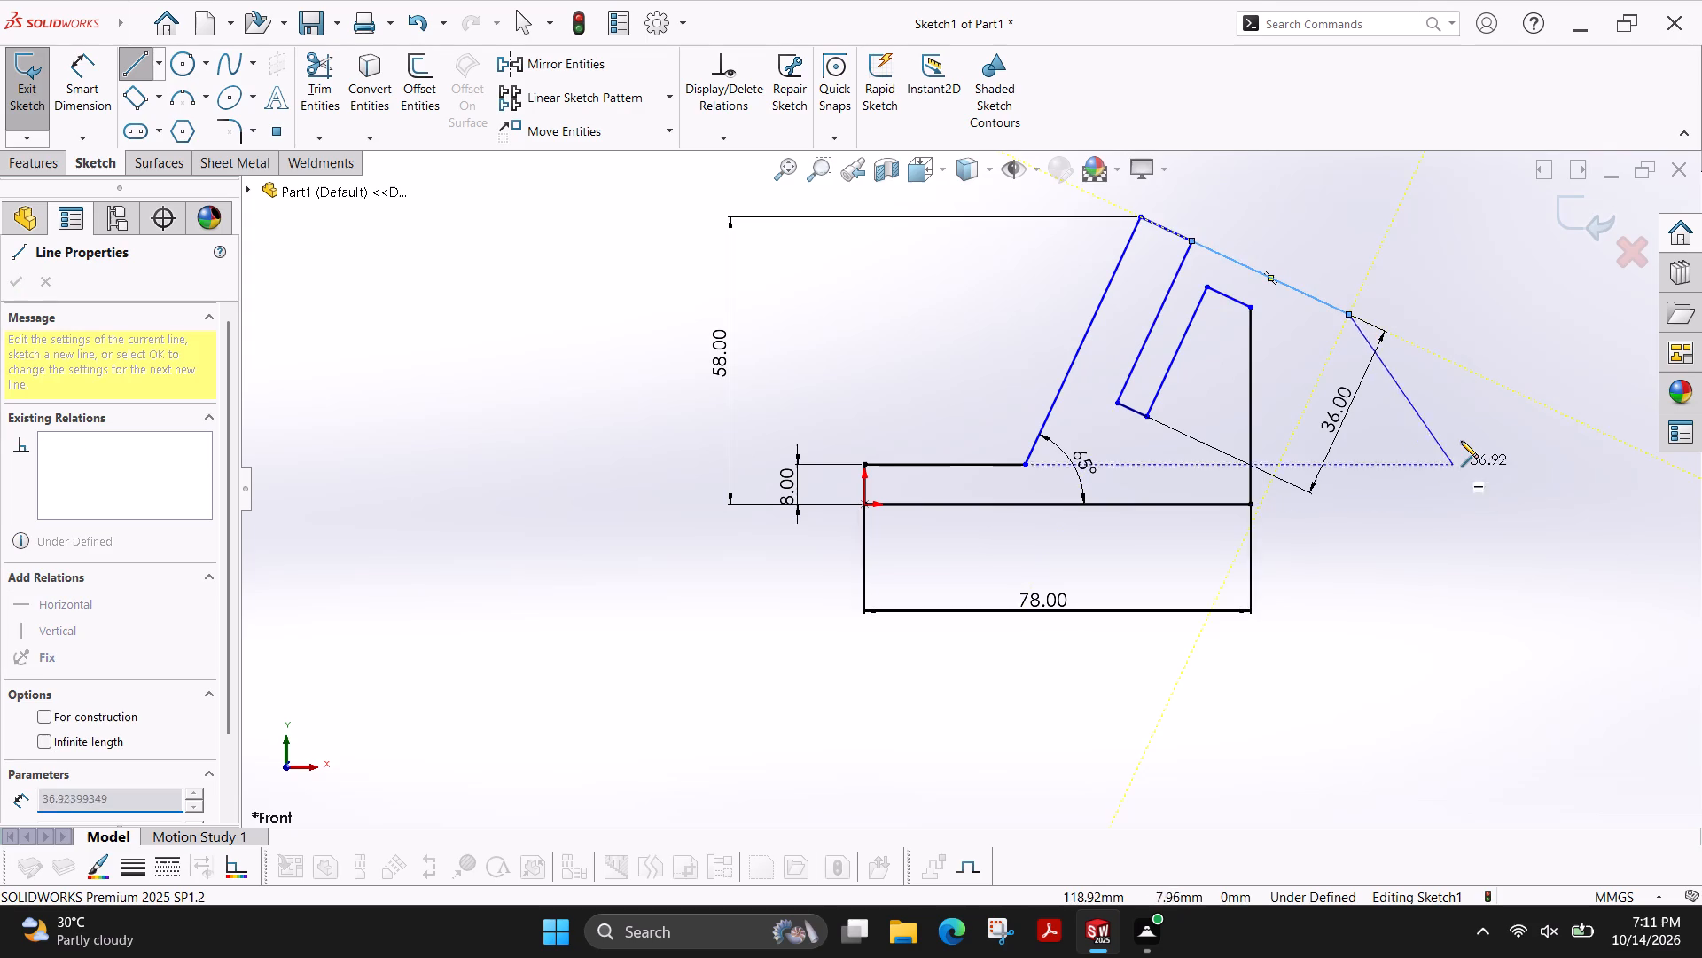
{"action": "key", "text": "Escape"}
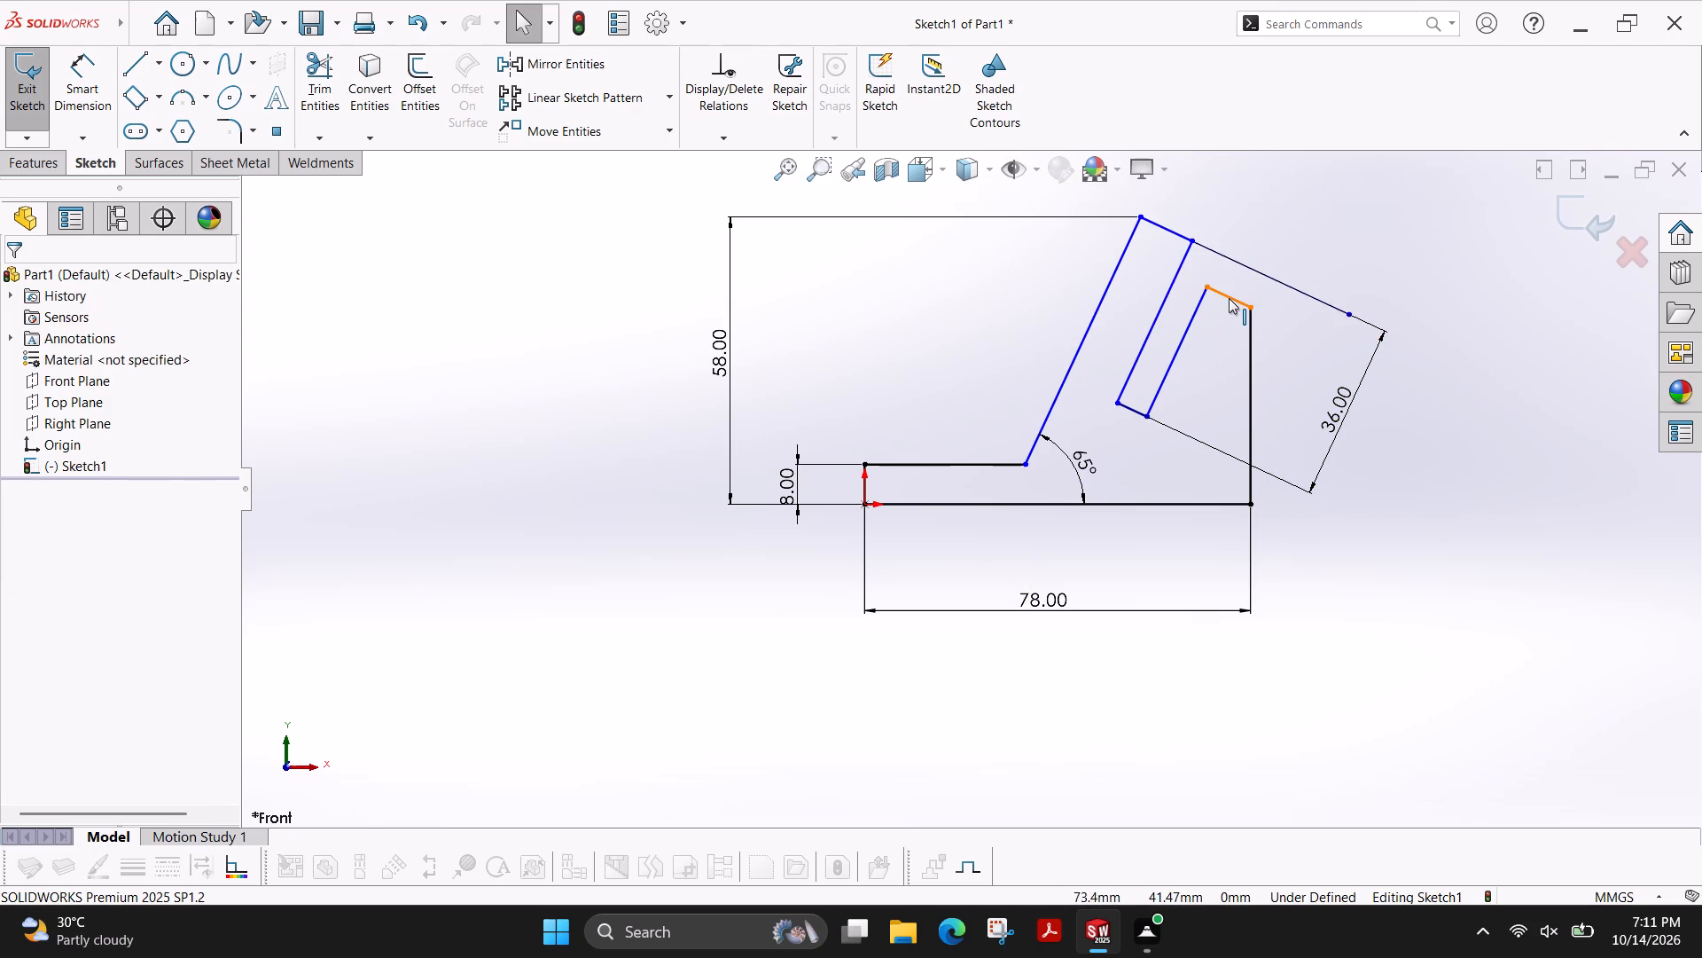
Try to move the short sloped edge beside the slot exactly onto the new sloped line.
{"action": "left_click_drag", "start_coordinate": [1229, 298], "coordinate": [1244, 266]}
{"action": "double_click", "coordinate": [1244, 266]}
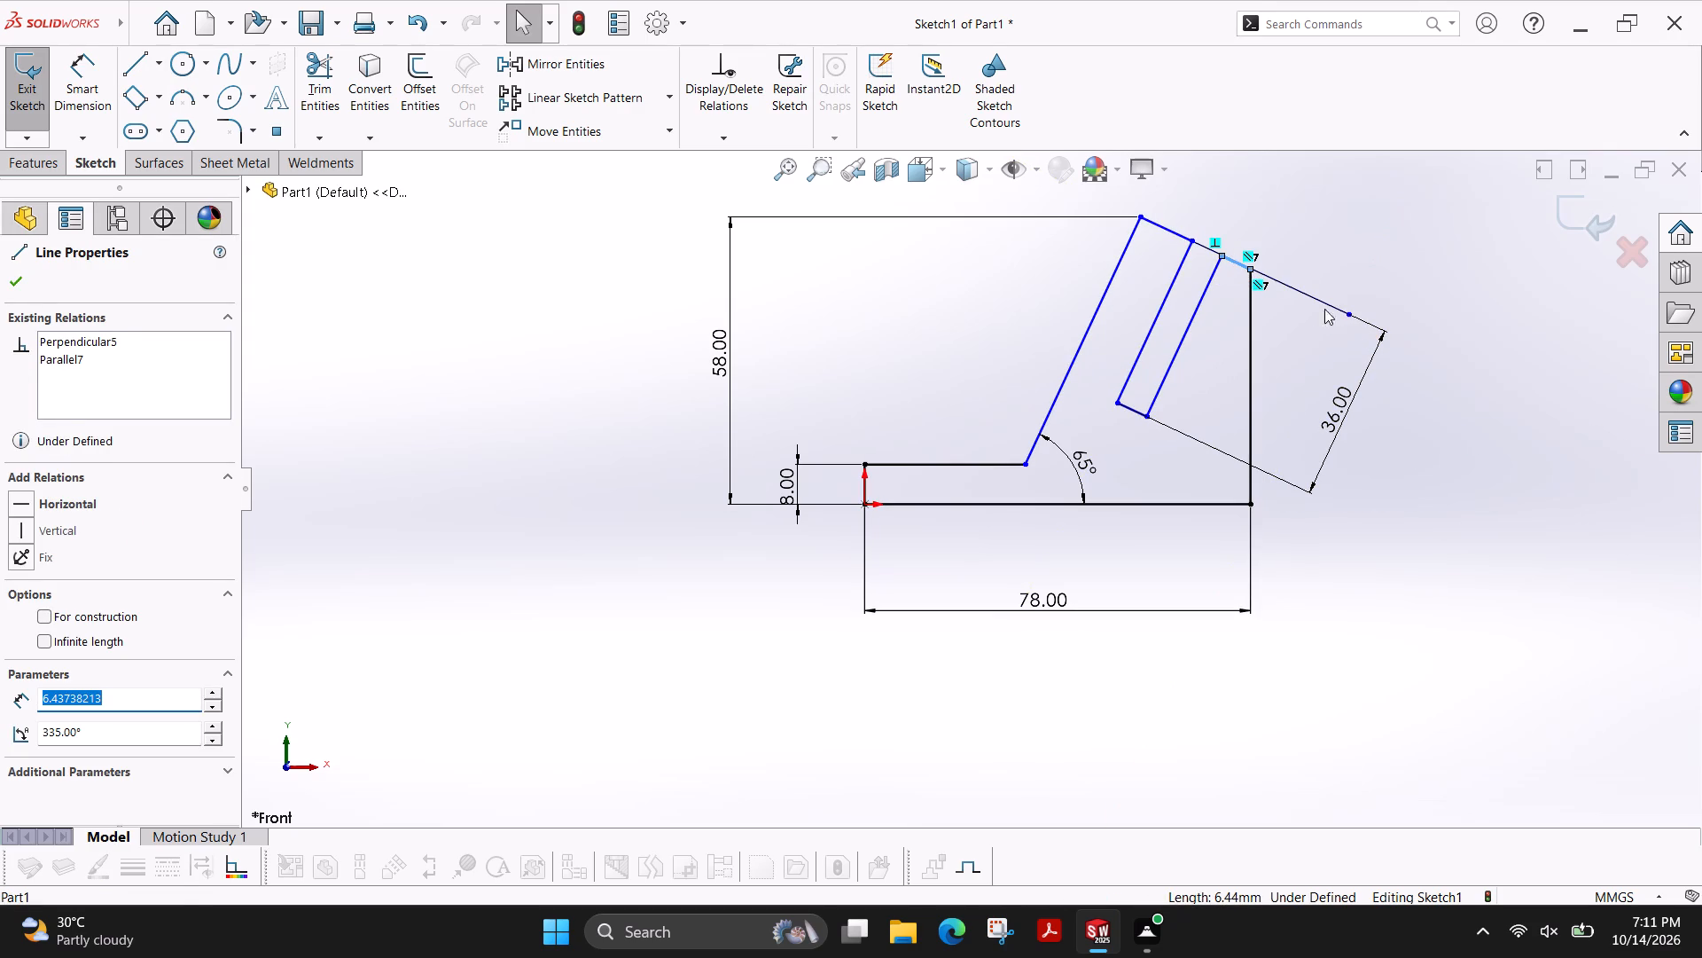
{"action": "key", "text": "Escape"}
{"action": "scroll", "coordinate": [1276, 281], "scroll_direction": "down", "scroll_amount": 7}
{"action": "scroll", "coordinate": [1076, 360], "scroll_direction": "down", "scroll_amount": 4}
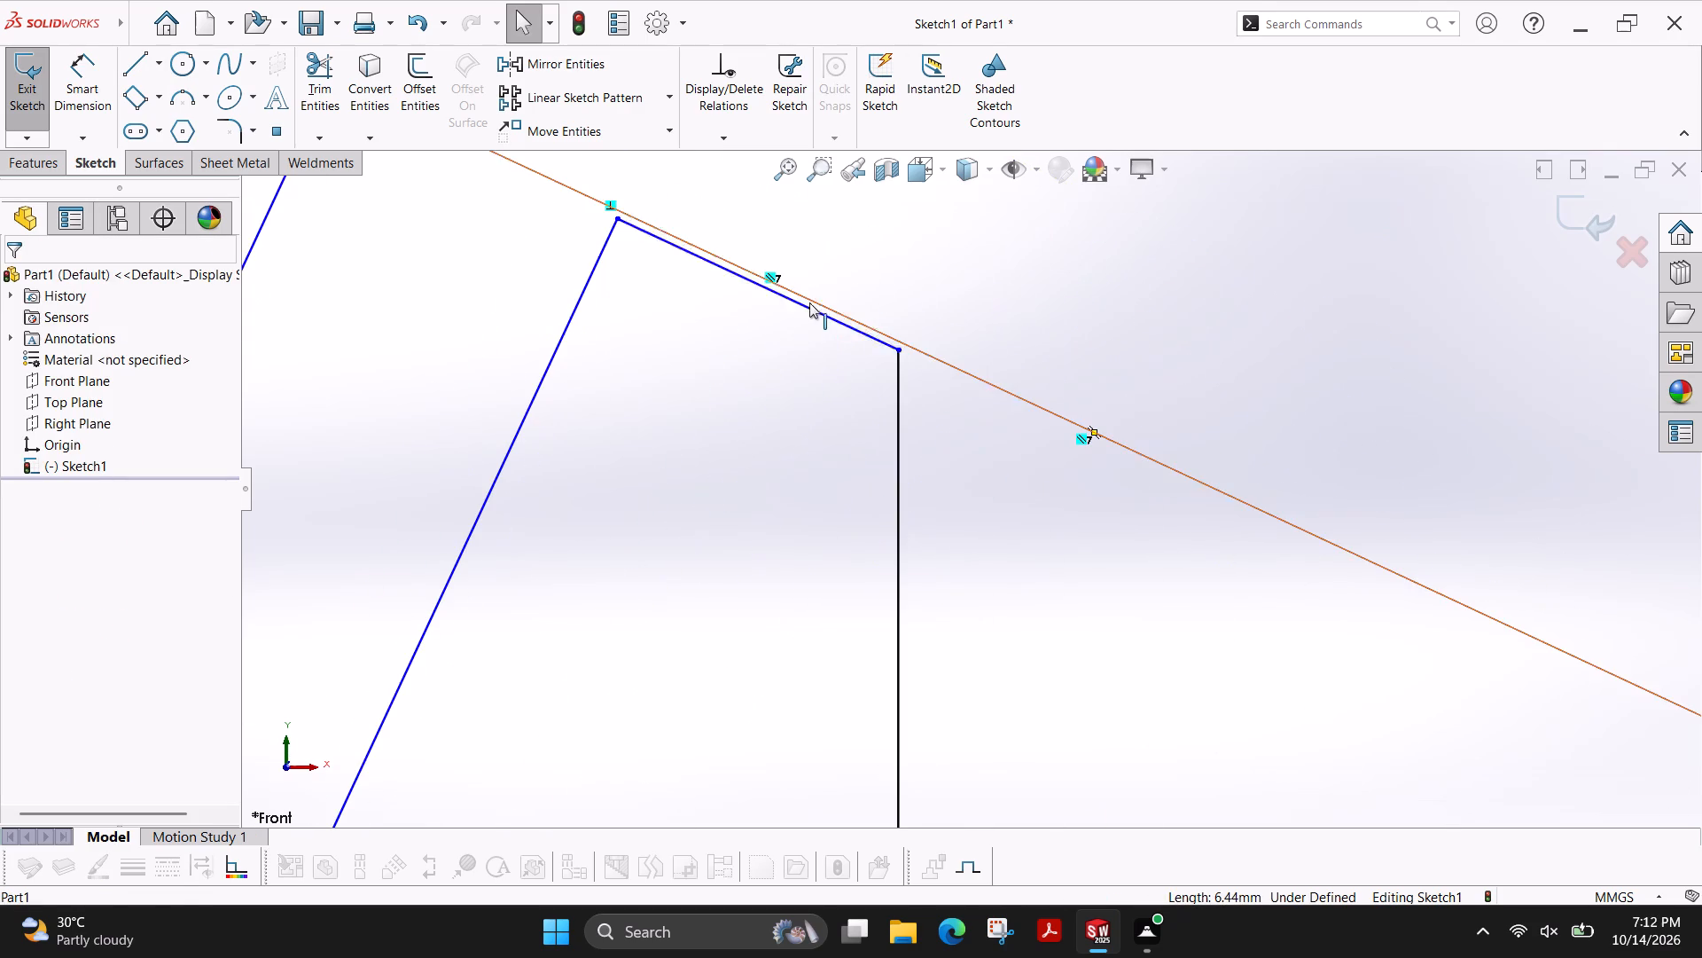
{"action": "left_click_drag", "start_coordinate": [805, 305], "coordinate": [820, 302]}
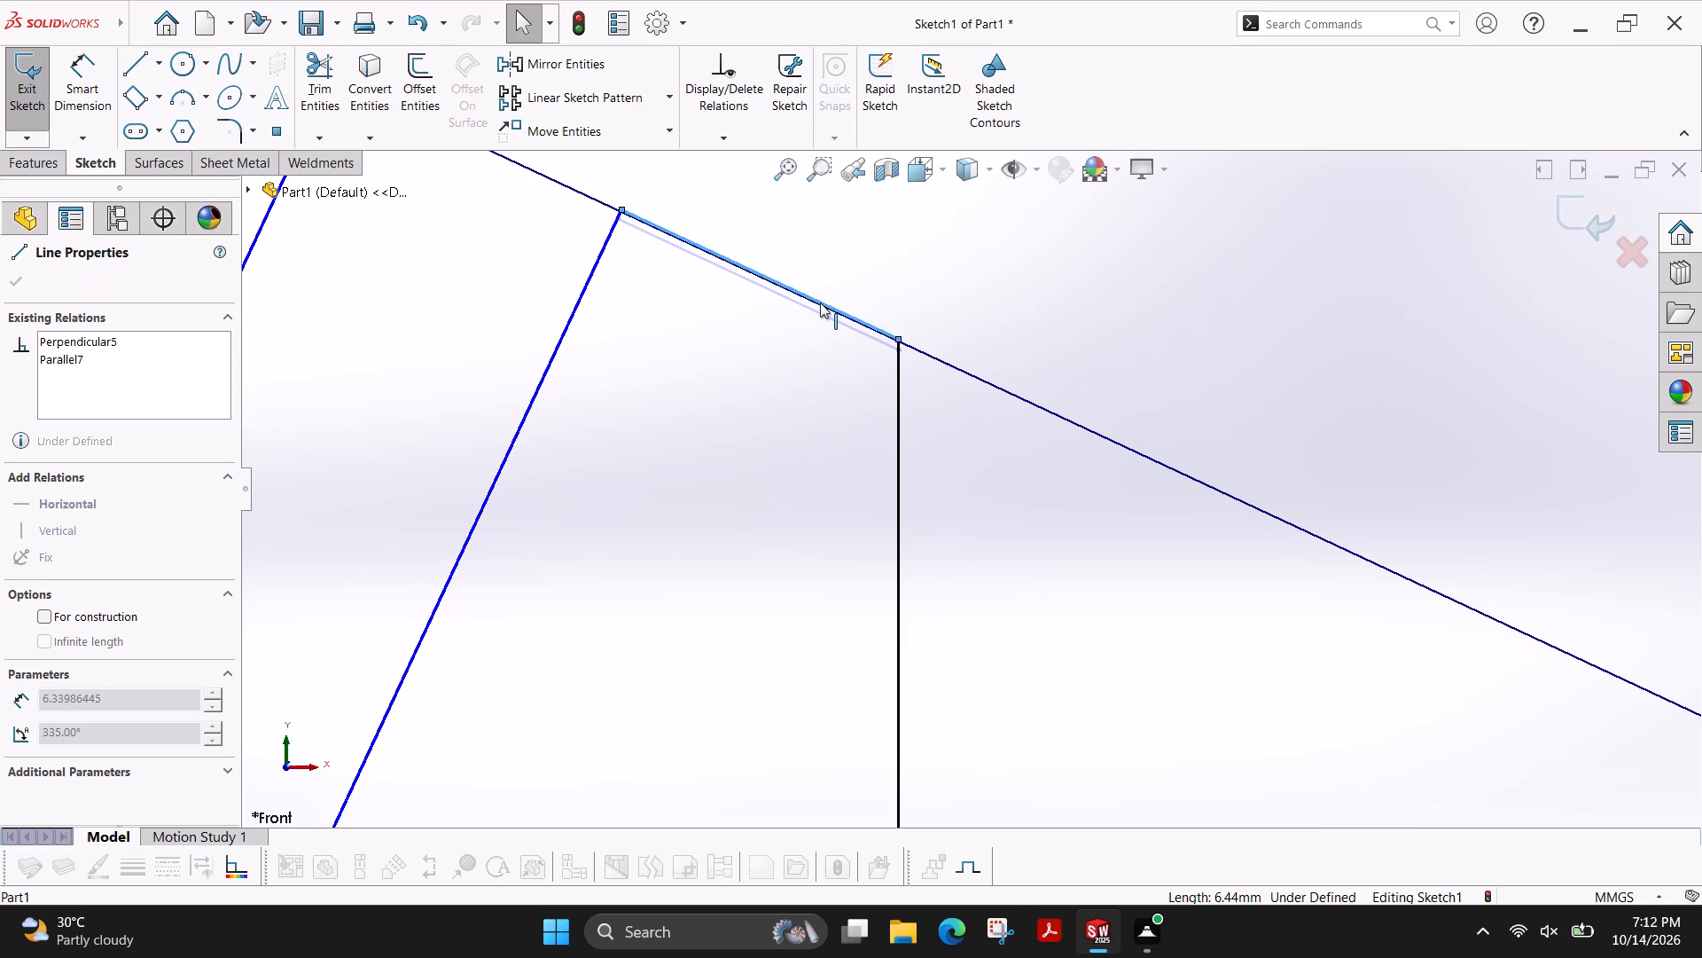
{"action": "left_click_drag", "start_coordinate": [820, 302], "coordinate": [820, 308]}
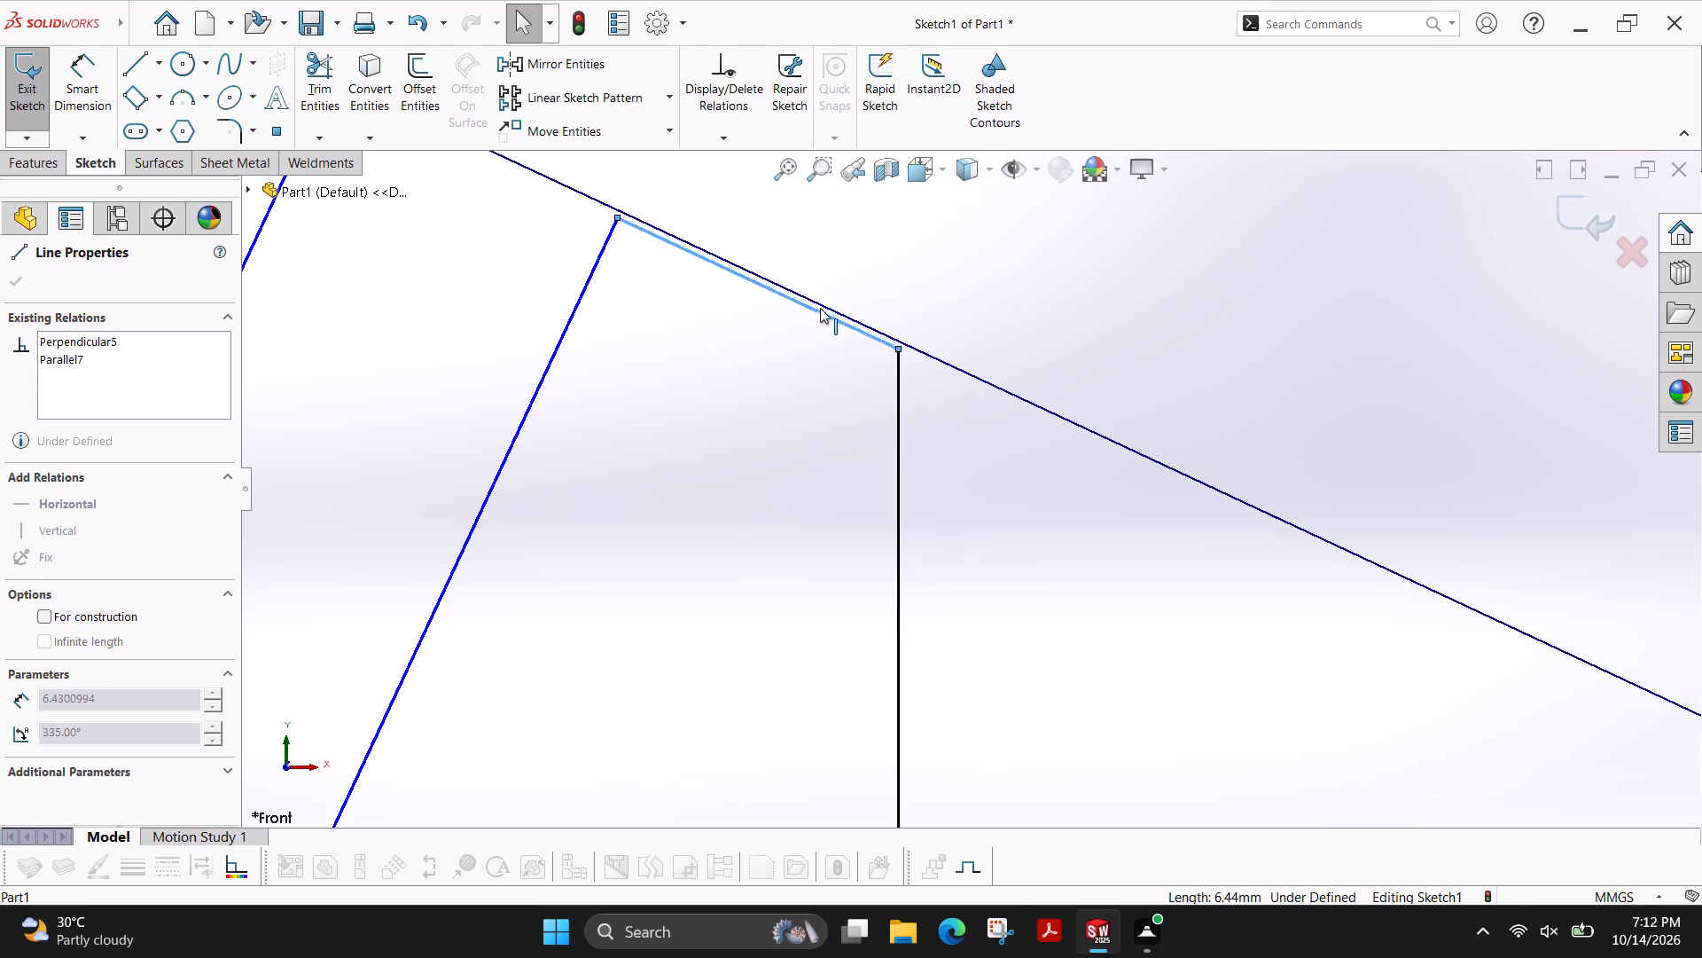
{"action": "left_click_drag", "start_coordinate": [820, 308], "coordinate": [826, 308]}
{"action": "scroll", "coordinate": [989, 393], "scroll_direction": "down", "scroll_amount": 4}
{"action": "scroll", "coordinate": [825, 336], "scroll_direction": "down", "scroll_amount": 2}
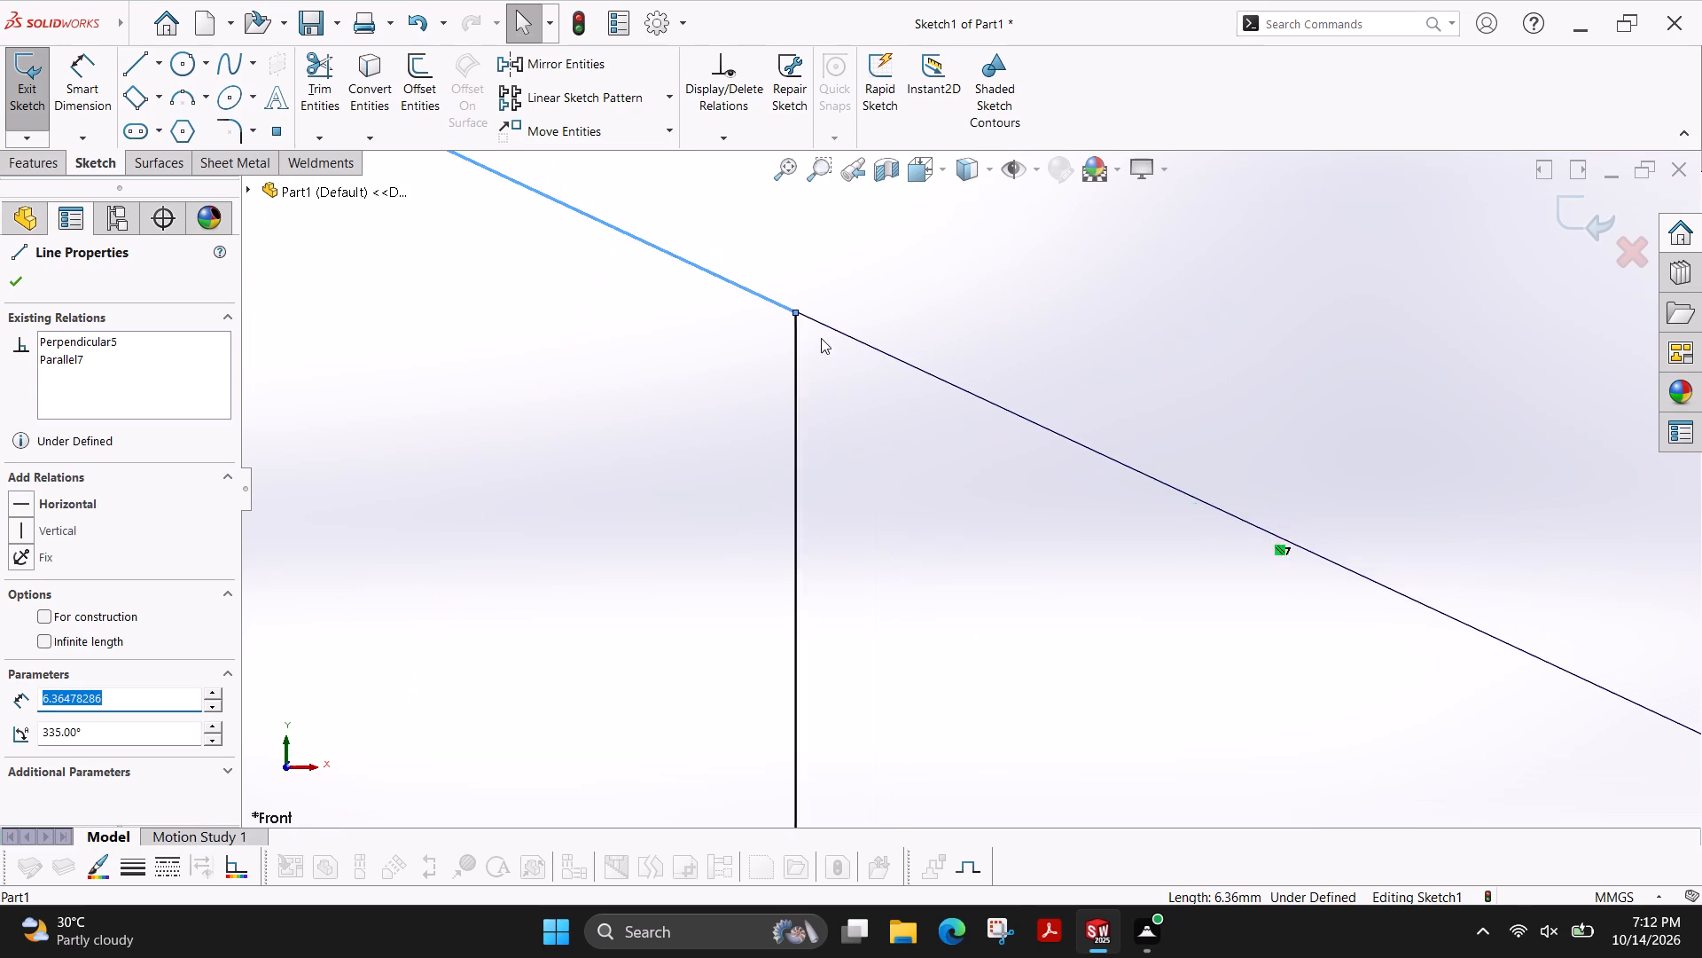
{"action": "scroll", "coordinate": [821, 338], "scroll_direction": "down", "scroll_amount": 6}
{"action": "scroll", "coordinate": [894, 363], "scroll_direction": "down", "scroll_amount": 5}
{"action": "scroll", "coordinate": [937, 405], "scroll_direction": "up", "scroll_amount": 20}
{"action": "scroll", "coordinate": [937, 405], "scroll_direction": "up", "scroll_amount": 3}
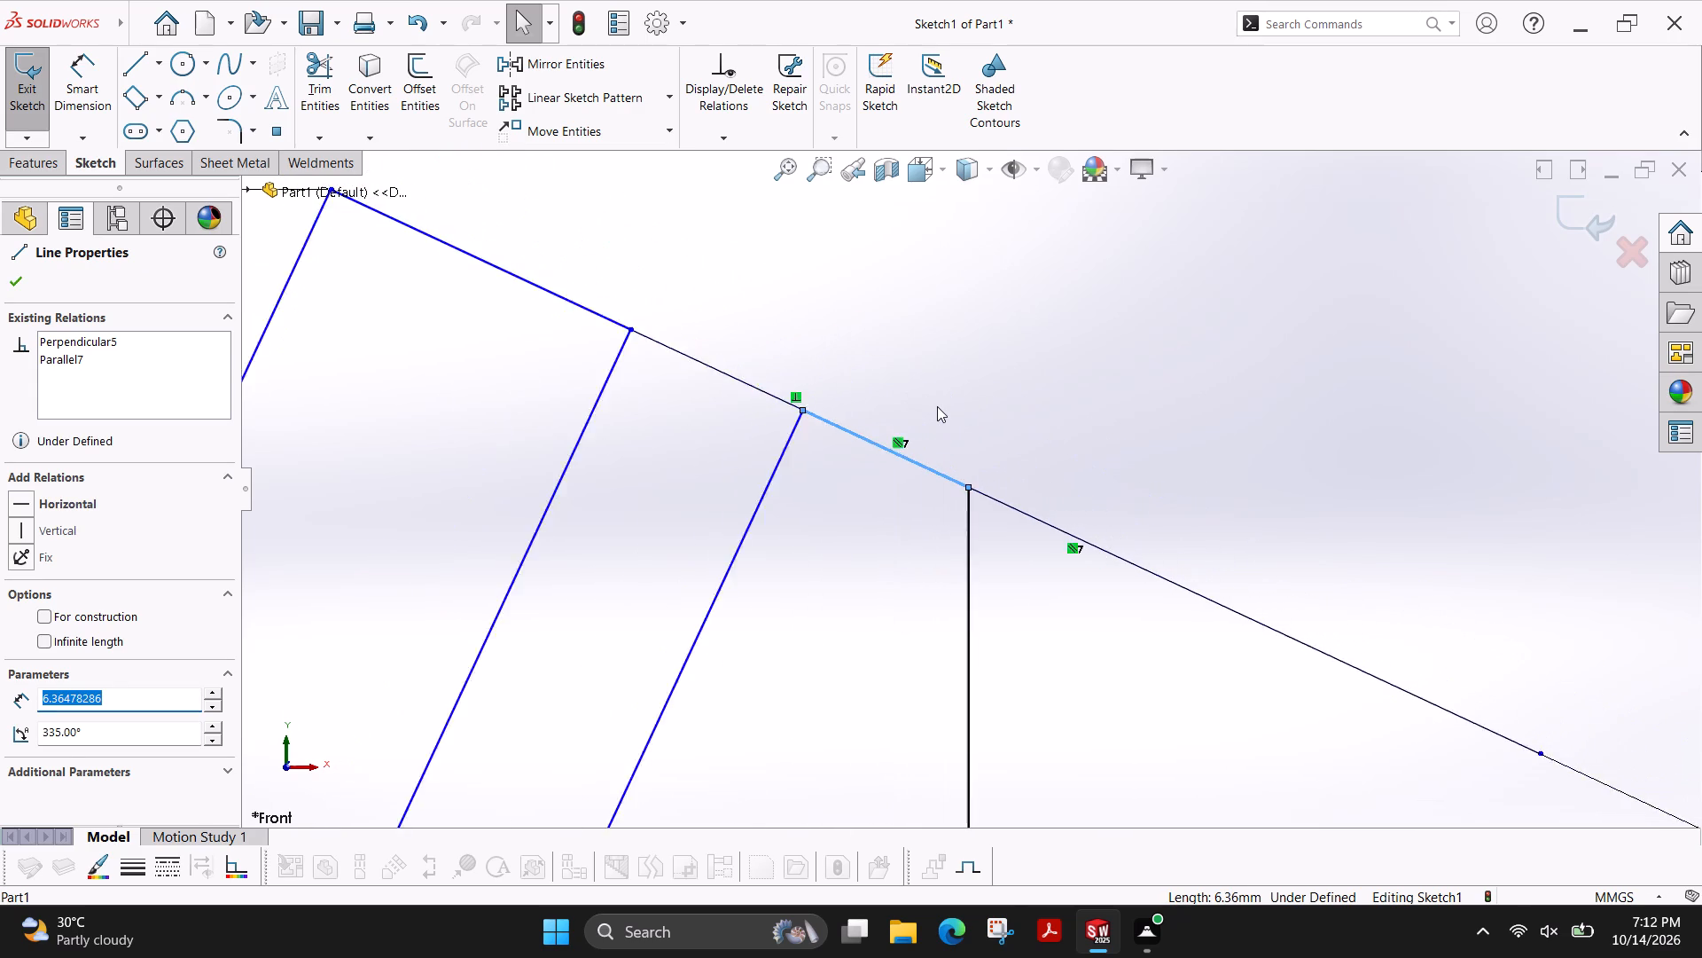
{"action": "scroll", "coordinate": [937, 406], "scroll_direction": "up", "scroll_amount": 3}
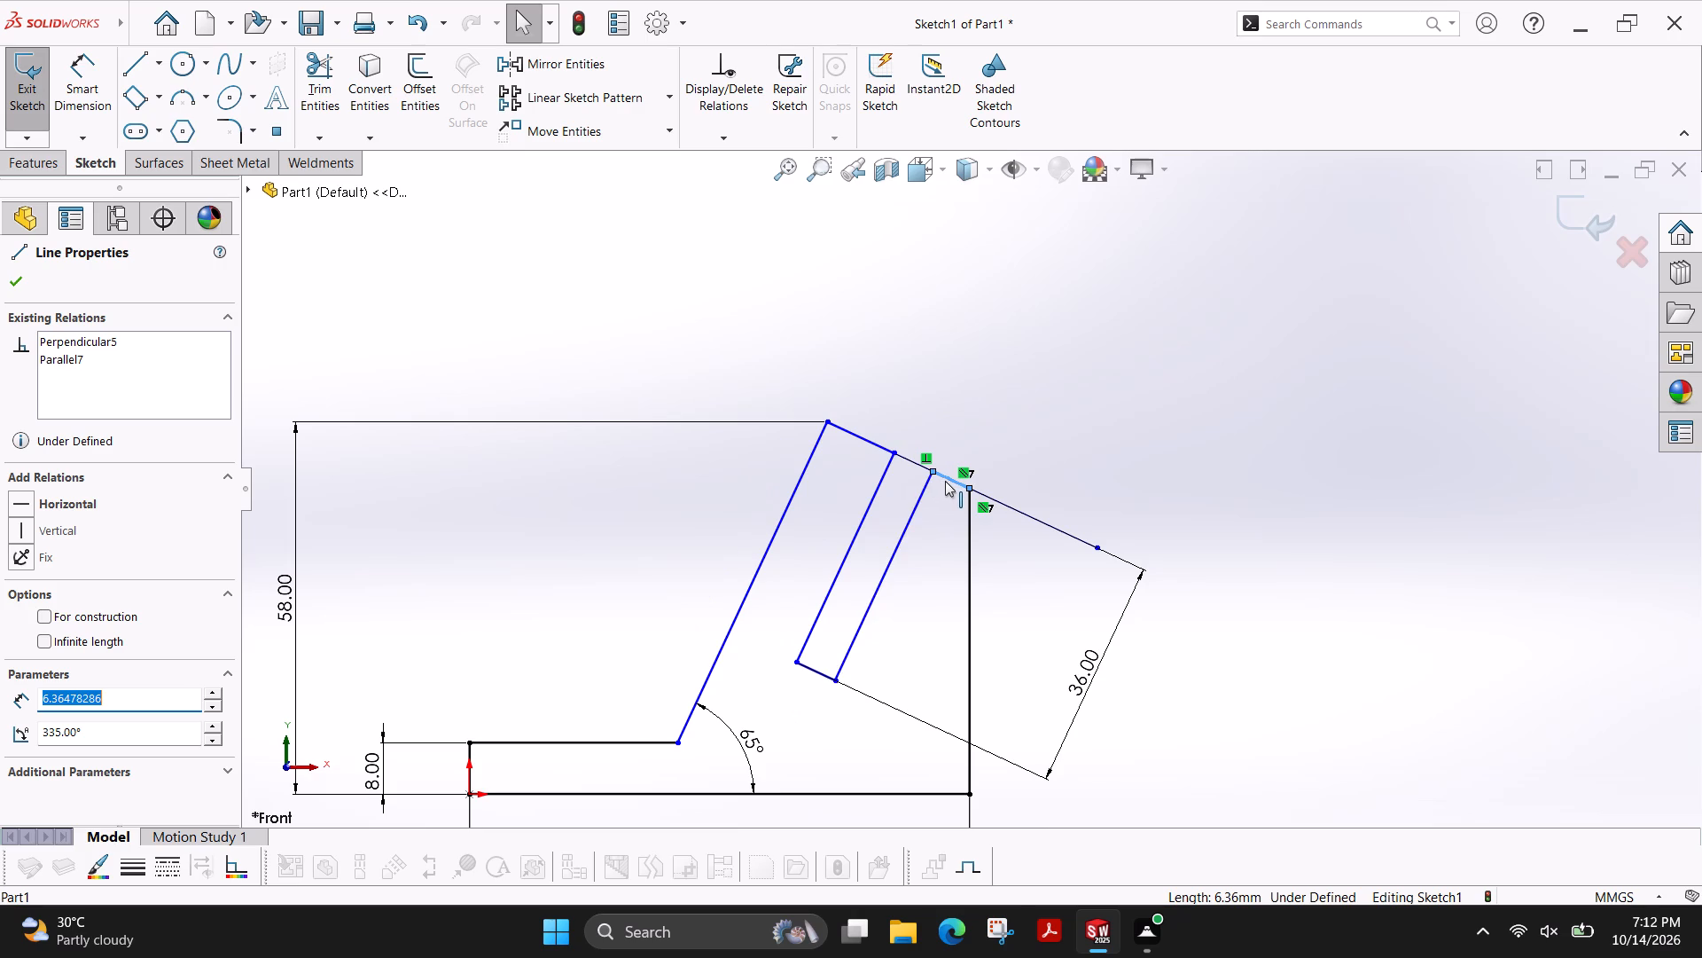
Move the short sloped edge above the new line and trim the slot opening, the overhanging line and everything protruding above it.
{"action": "left_click_drag", "start_coordinate": [947, 477], "coordinate": [973, 455]}
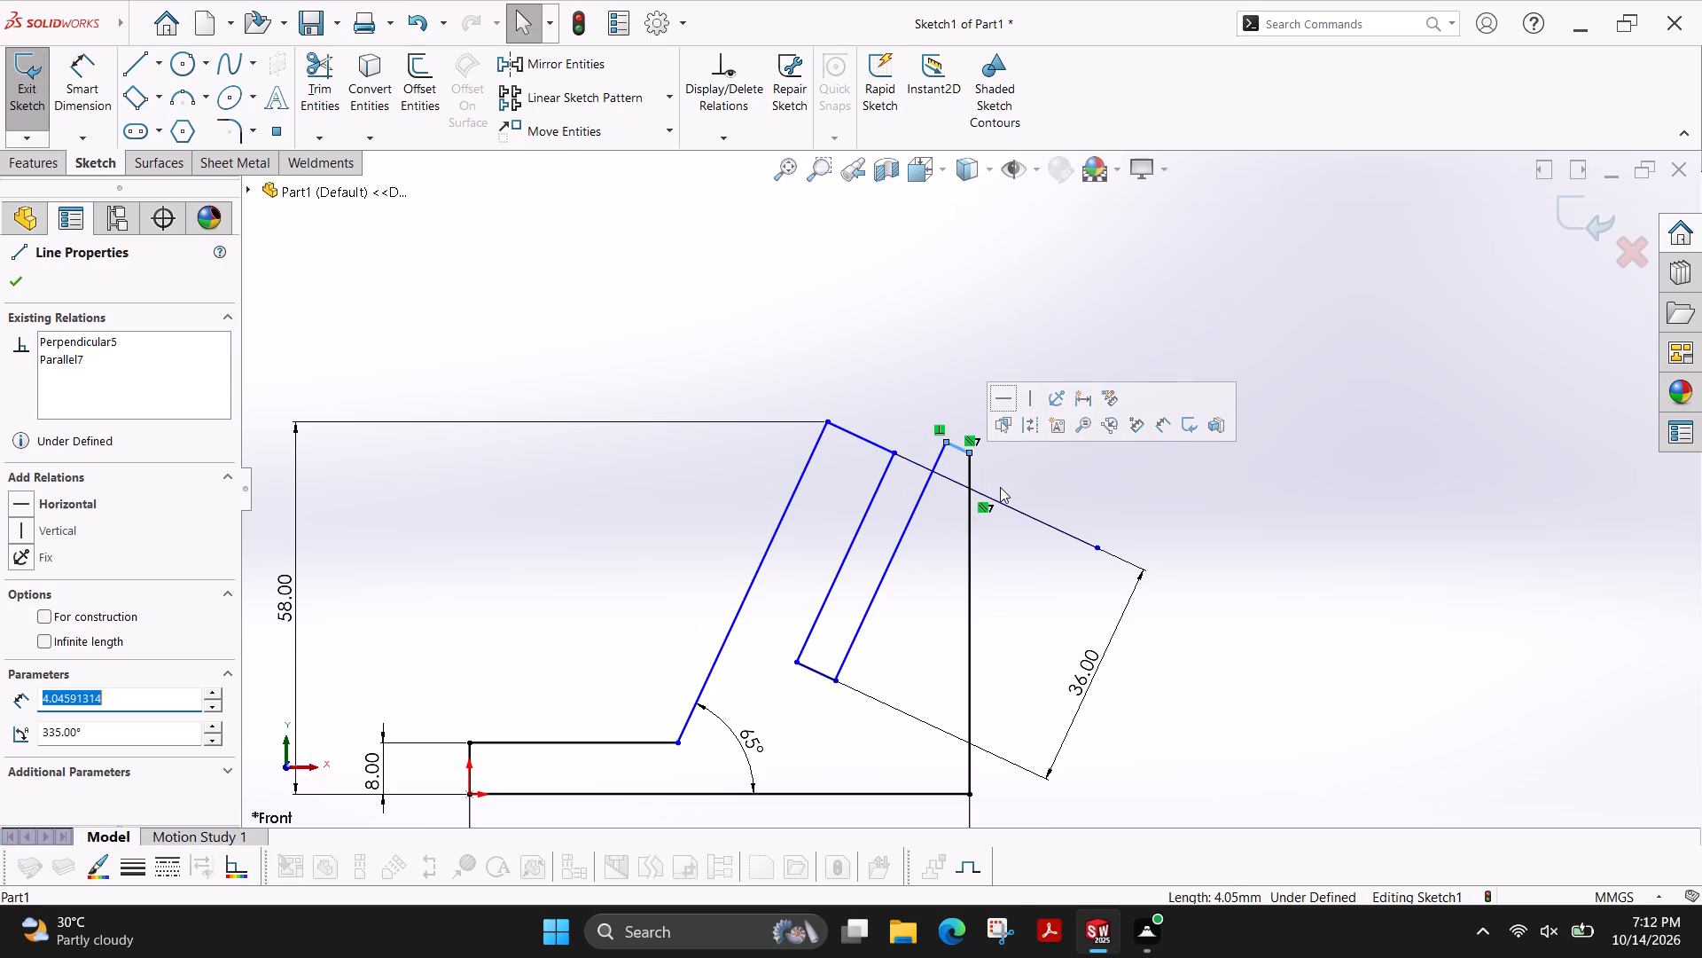
{"action": "scroll", "coordinate": [929, 473], "scroll_direction": "down", "scroll_amount": 3}
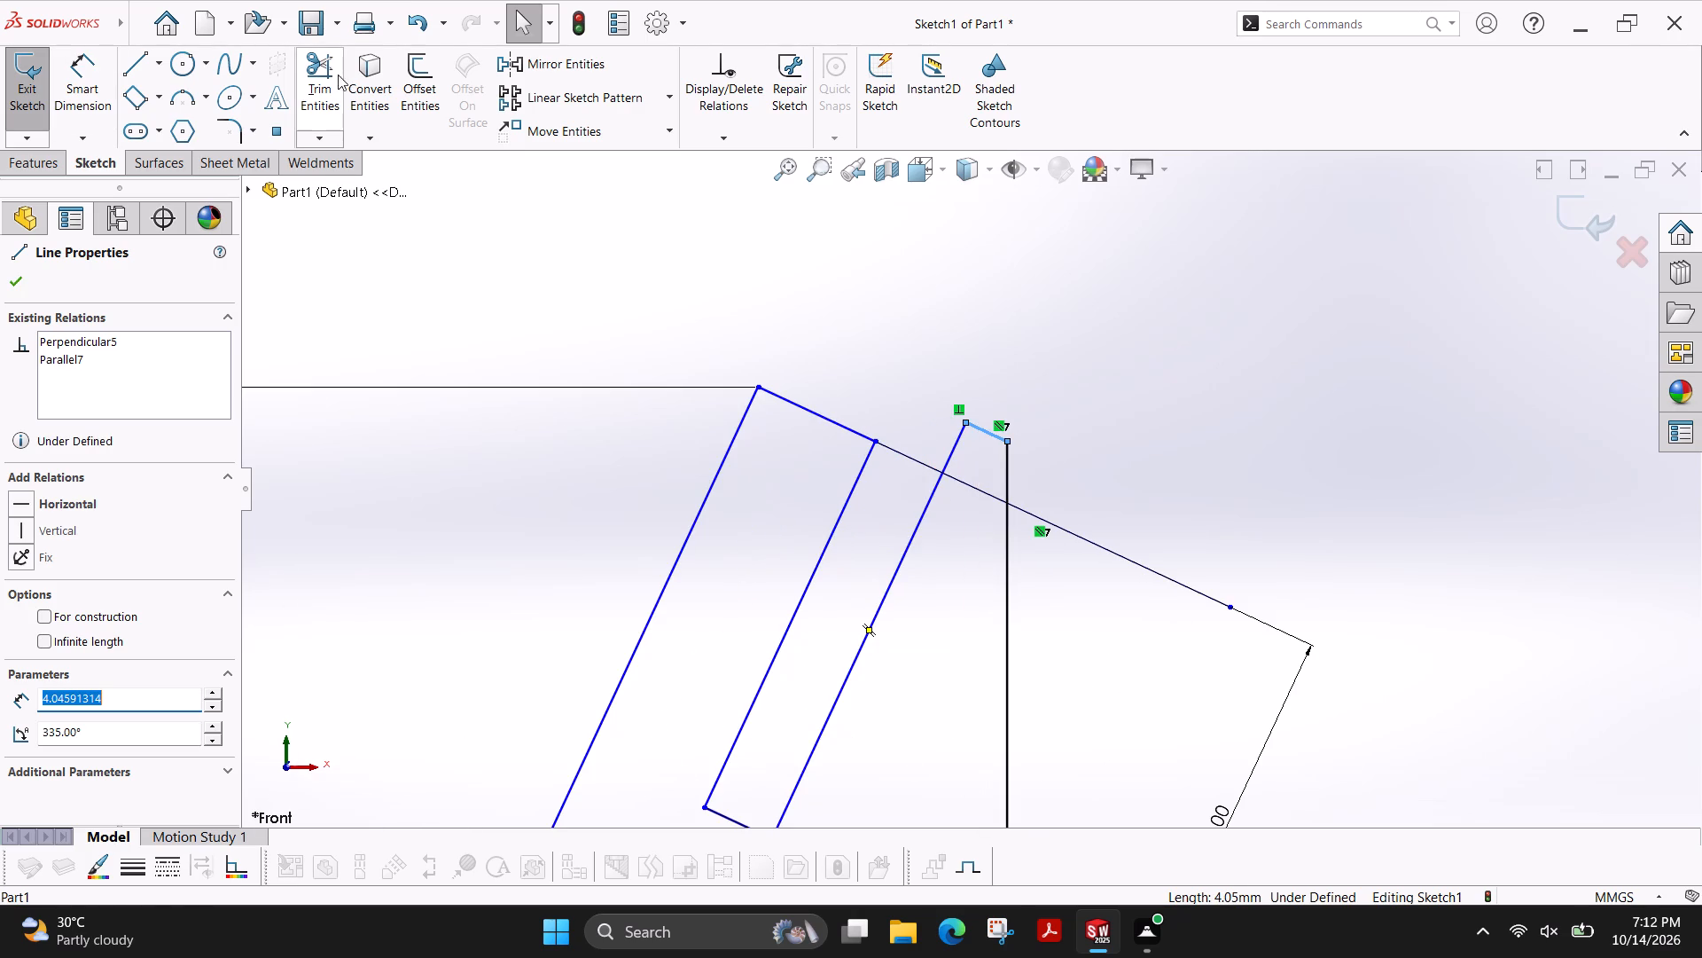
{"action": "left_click", "coordinate": [314, 75]}
{"action": "left_click_drag", "start_coordinate": [907, 432], "coordinate": [899, 483]}
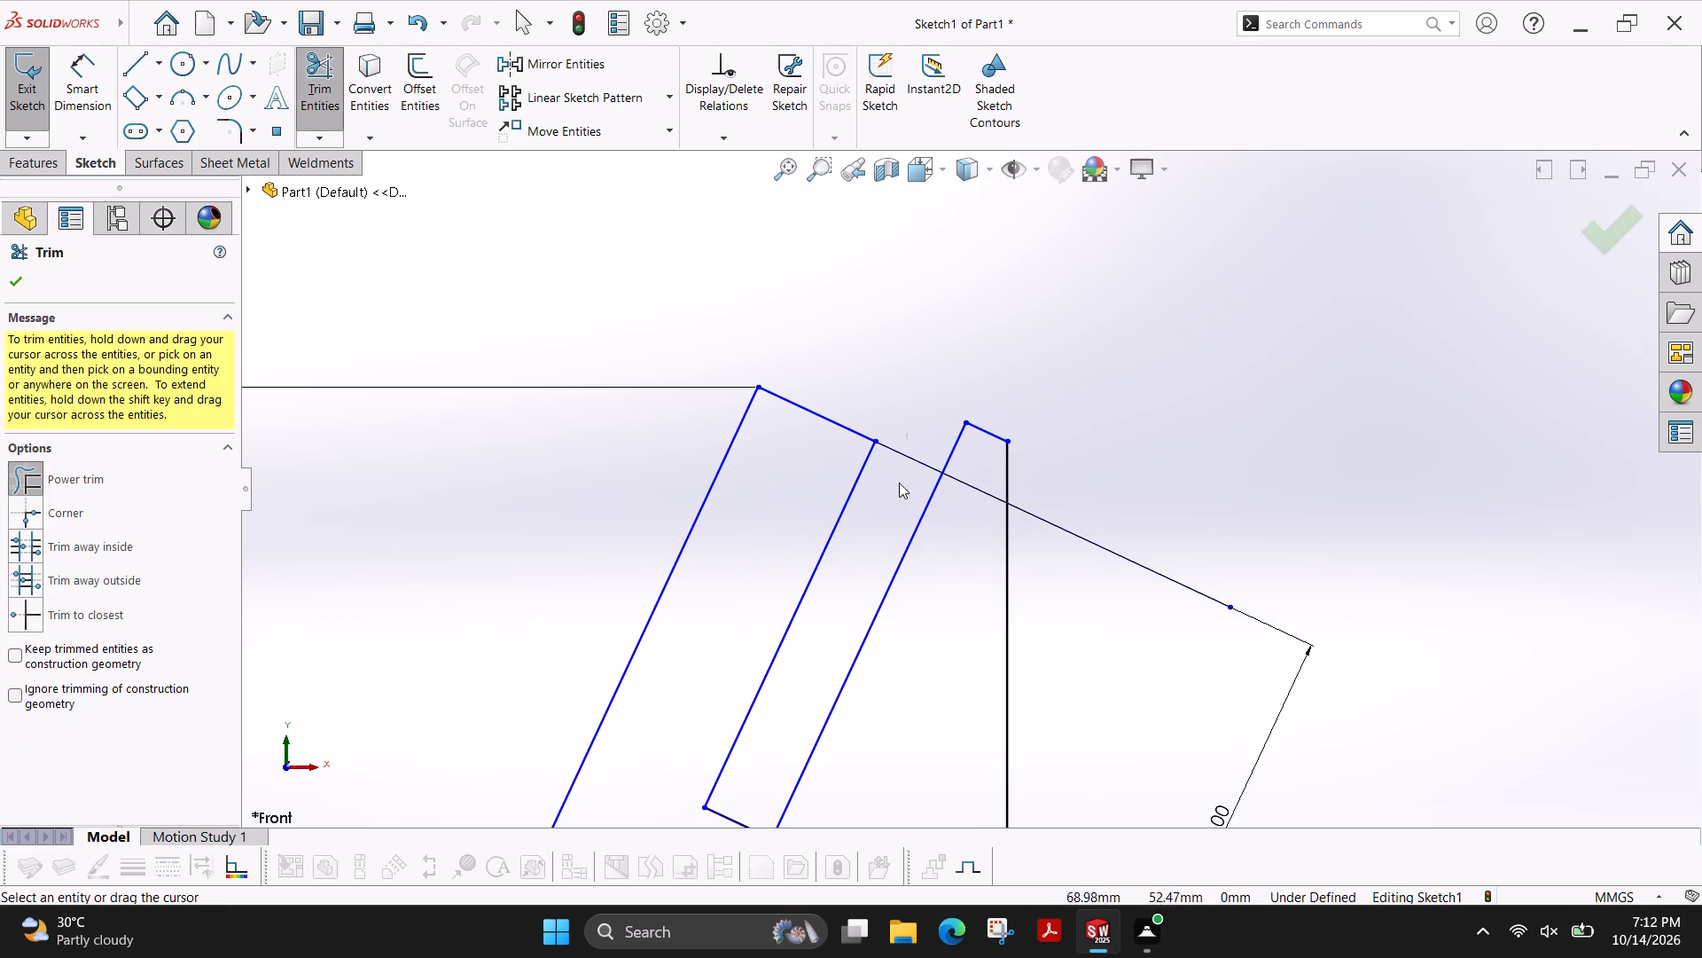
{"action": "left_click_drag", "start_coordinate": [899, 483], "coordinate": [888, 490]}
{"action": "left_click_drag", "start_coordinate": [1051, 480], "coordinate": [1053, 554]}
{"action": "left_click_drag", "start_coordinate": [1051, 483], "coordinate": [1026, 483]}
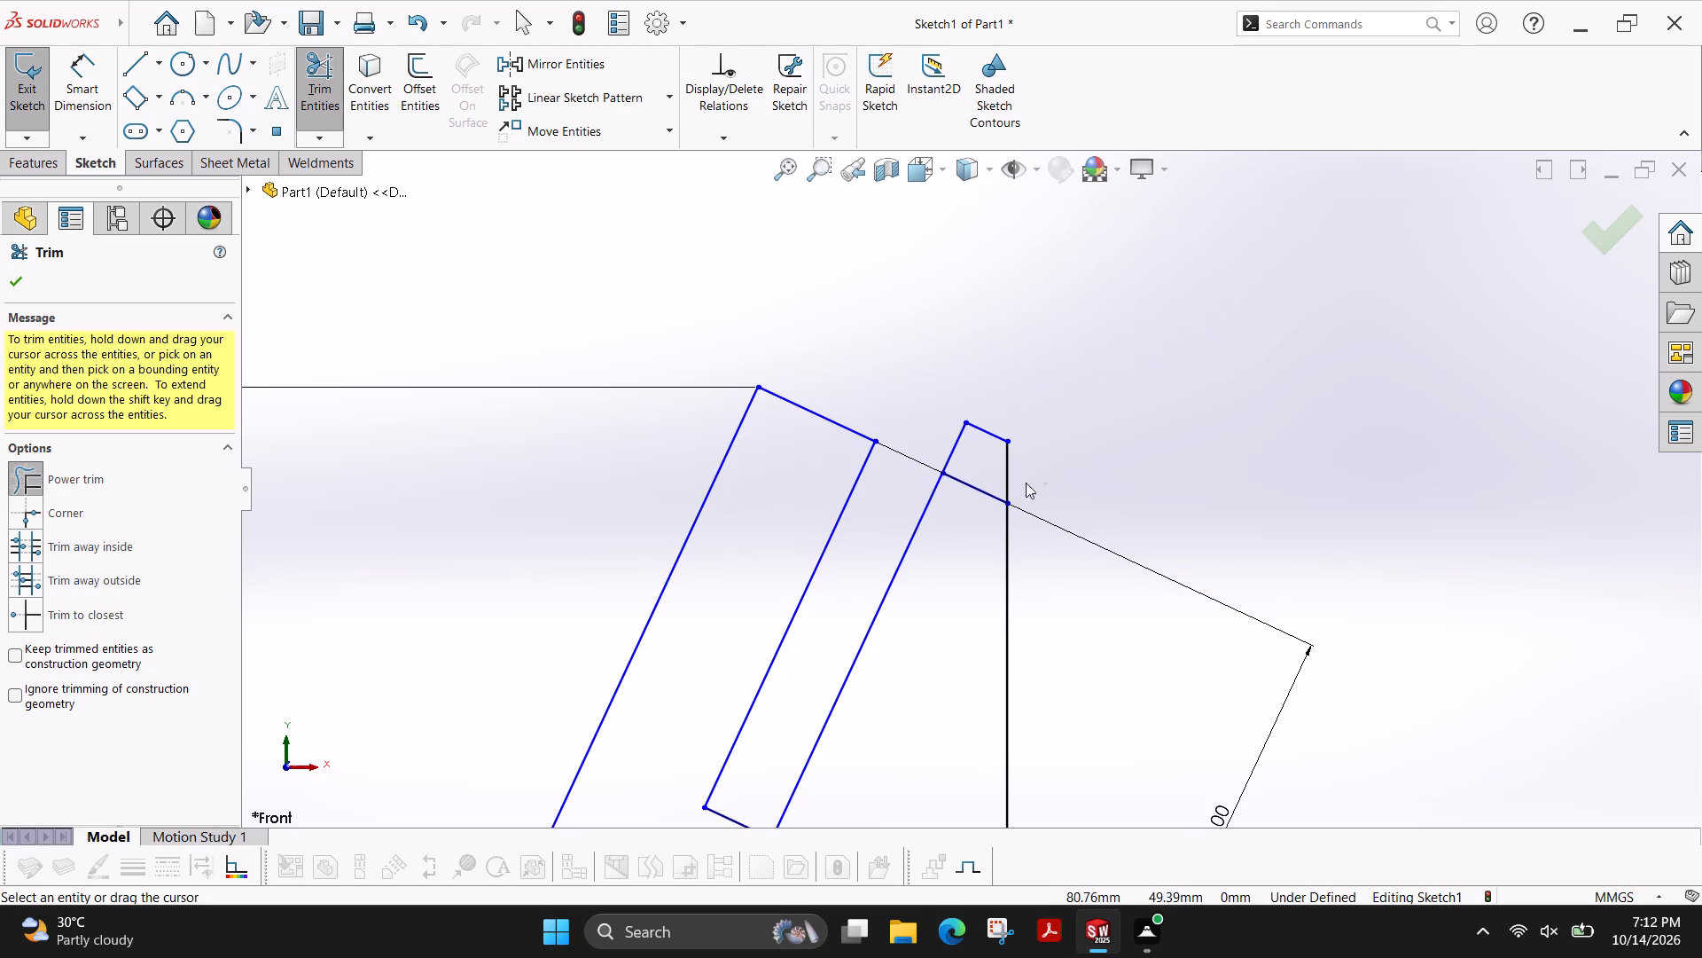
{"action": "left_click_drag", "start_coordinate": [1026, 483], "coordinate": [985, 448]}
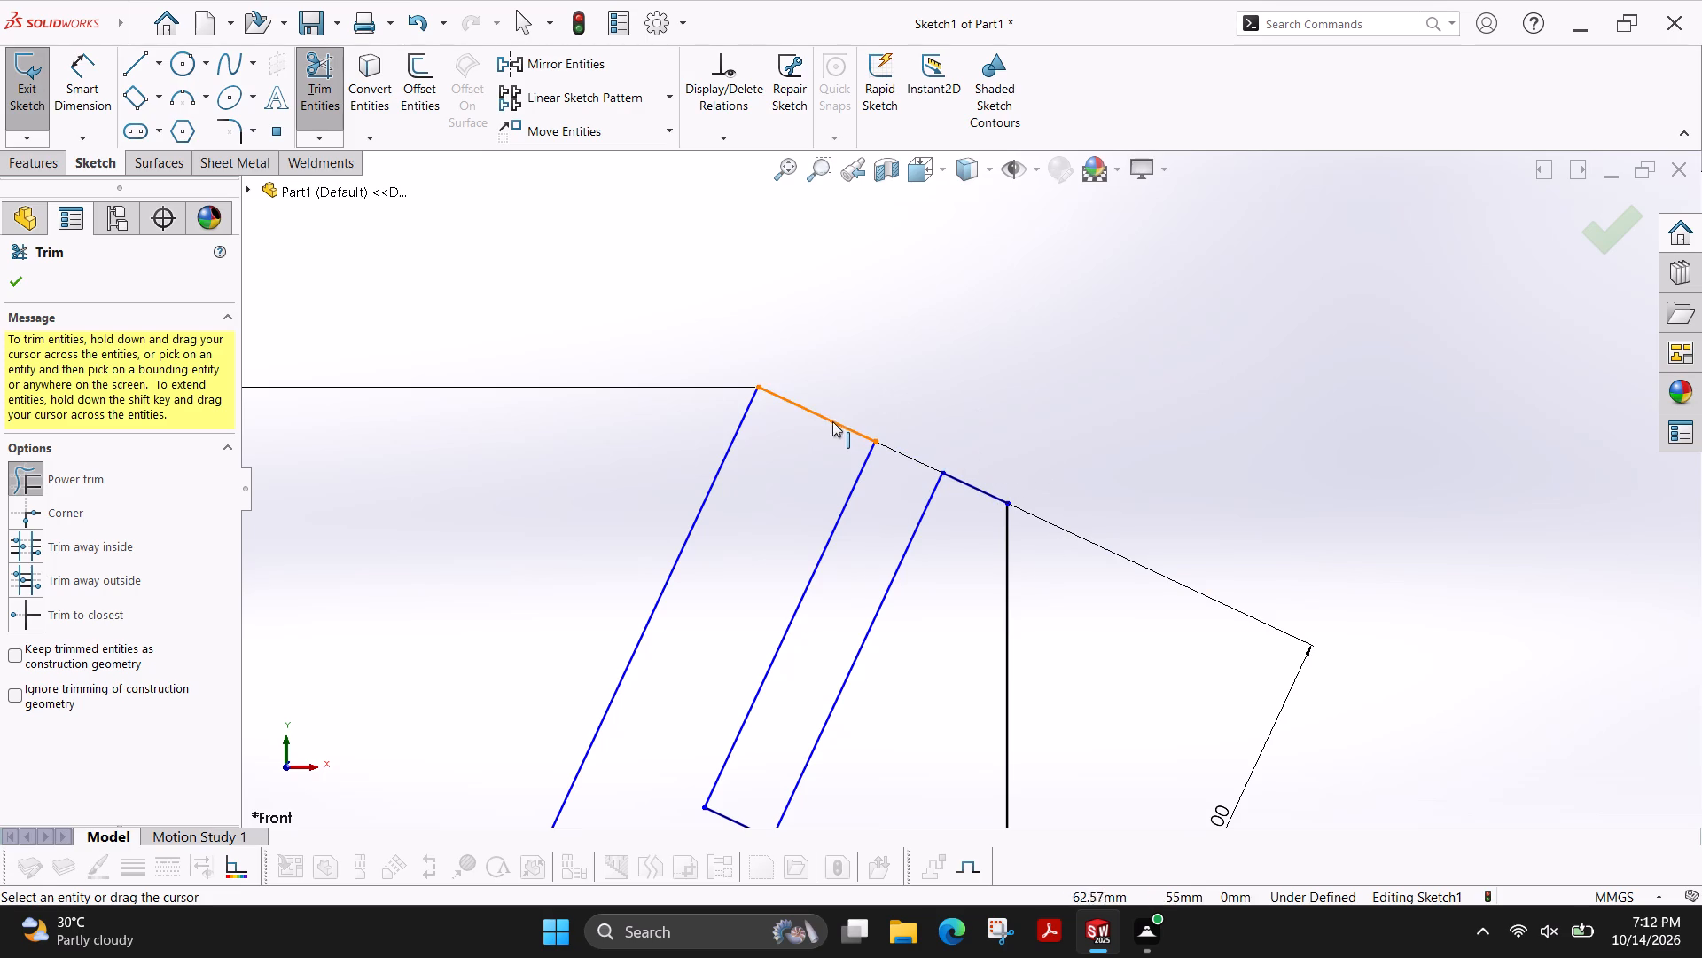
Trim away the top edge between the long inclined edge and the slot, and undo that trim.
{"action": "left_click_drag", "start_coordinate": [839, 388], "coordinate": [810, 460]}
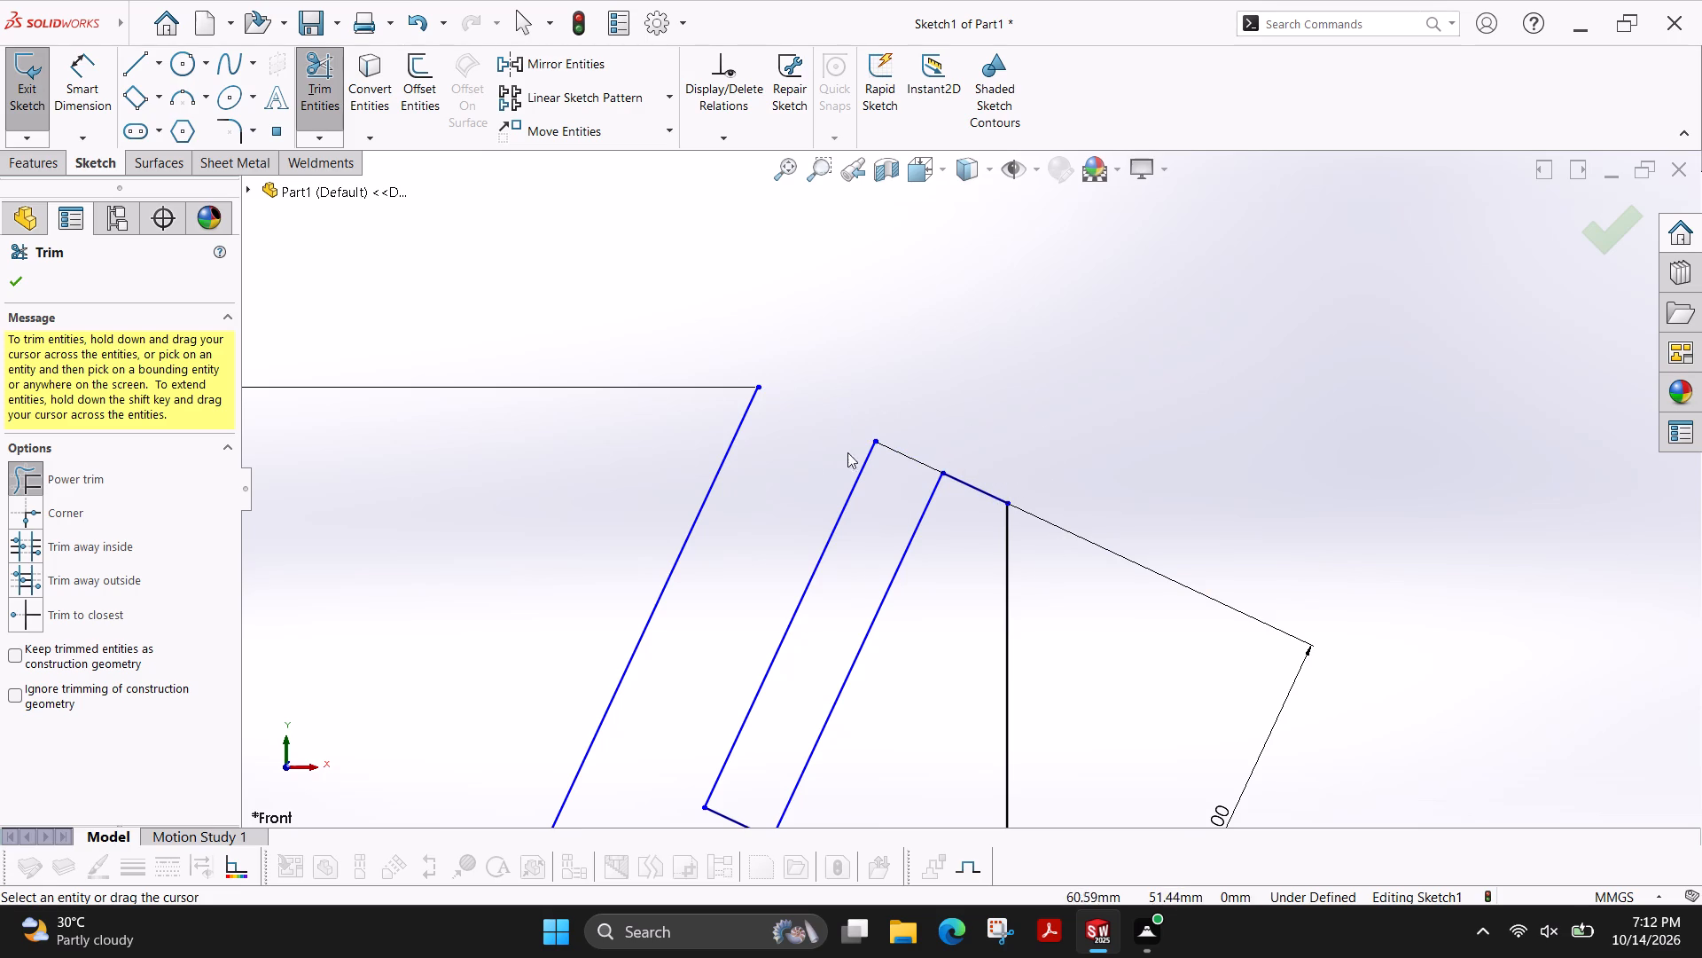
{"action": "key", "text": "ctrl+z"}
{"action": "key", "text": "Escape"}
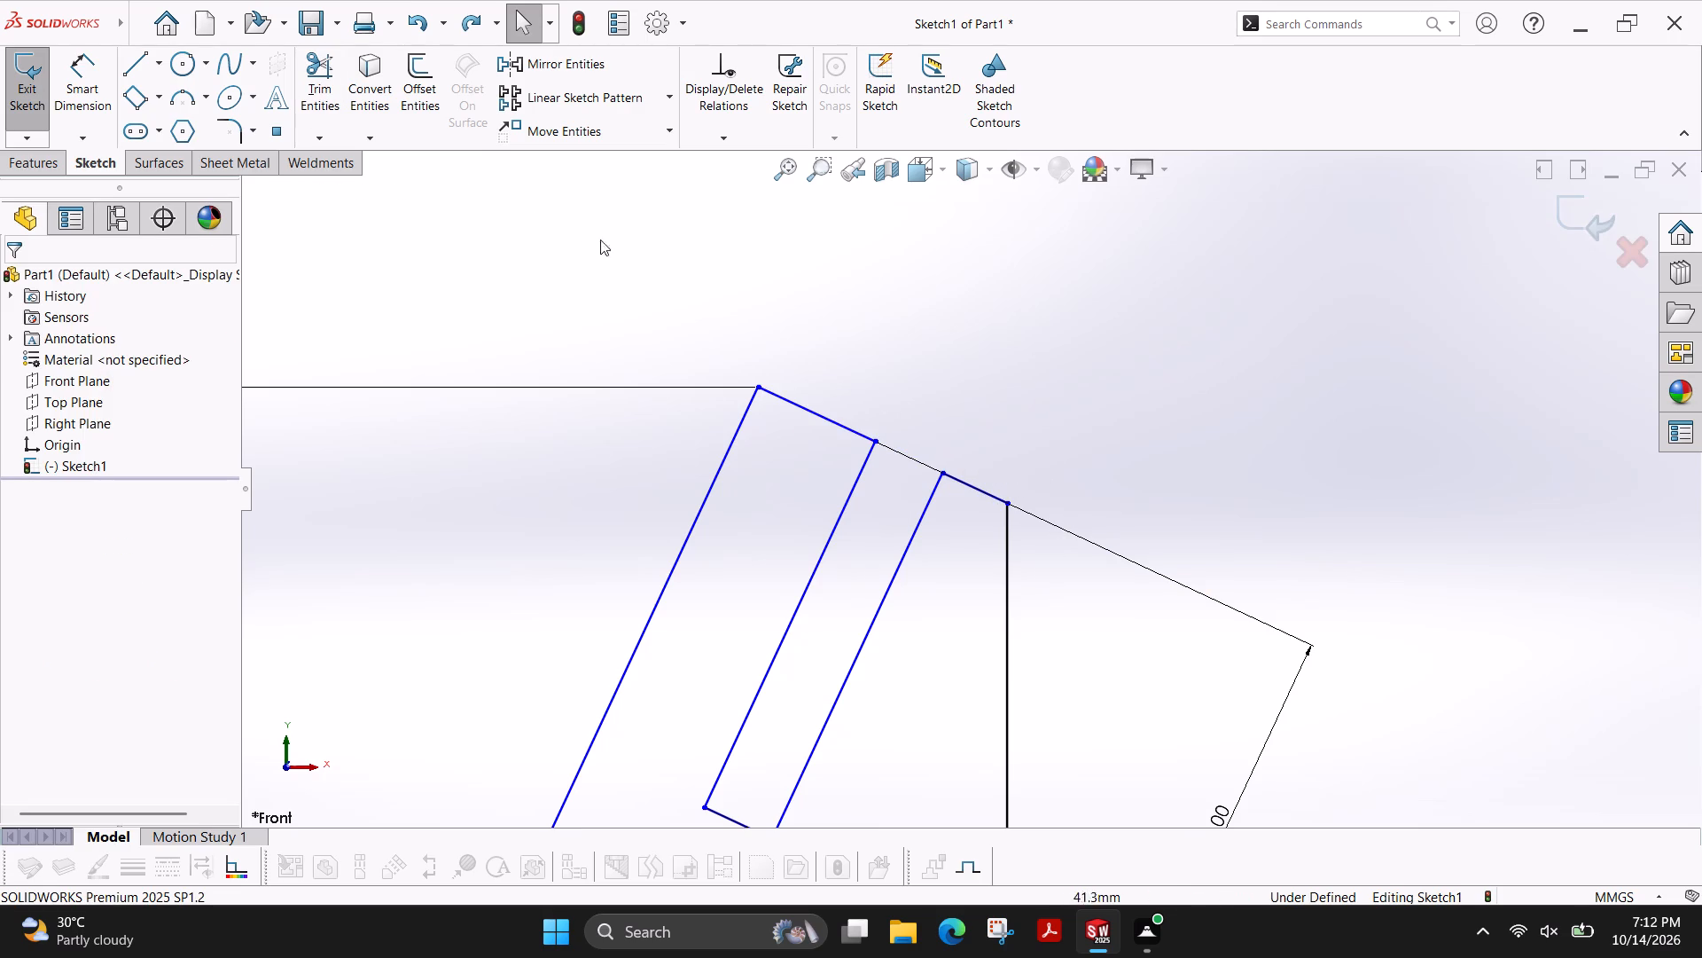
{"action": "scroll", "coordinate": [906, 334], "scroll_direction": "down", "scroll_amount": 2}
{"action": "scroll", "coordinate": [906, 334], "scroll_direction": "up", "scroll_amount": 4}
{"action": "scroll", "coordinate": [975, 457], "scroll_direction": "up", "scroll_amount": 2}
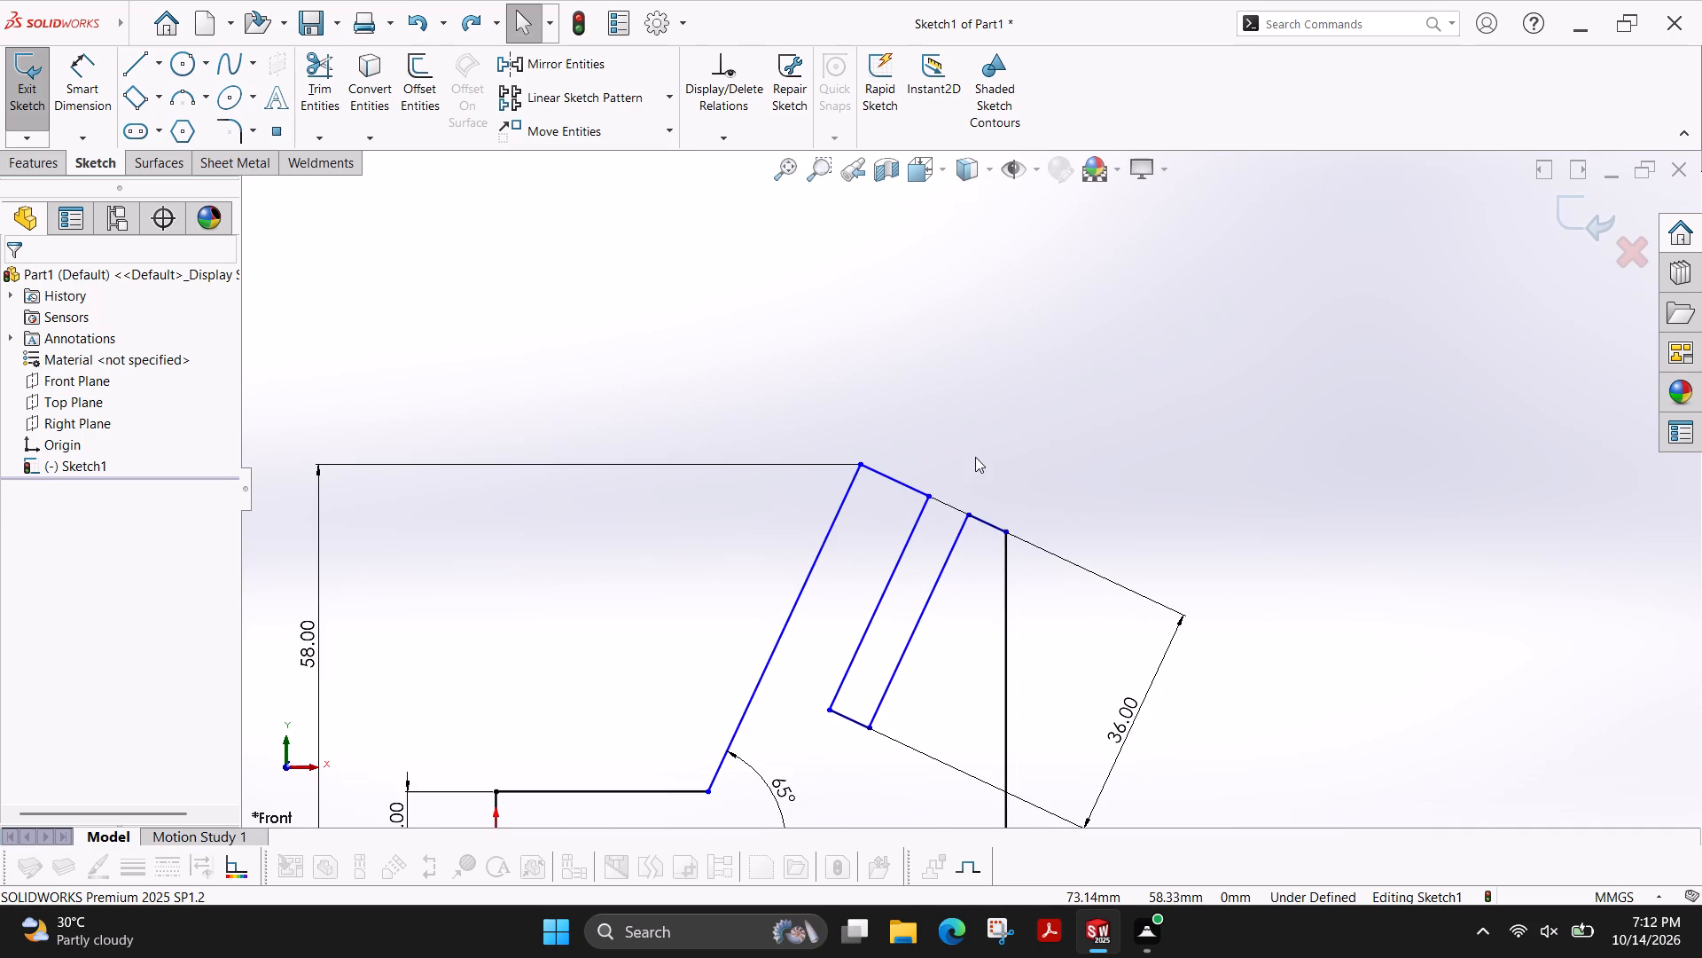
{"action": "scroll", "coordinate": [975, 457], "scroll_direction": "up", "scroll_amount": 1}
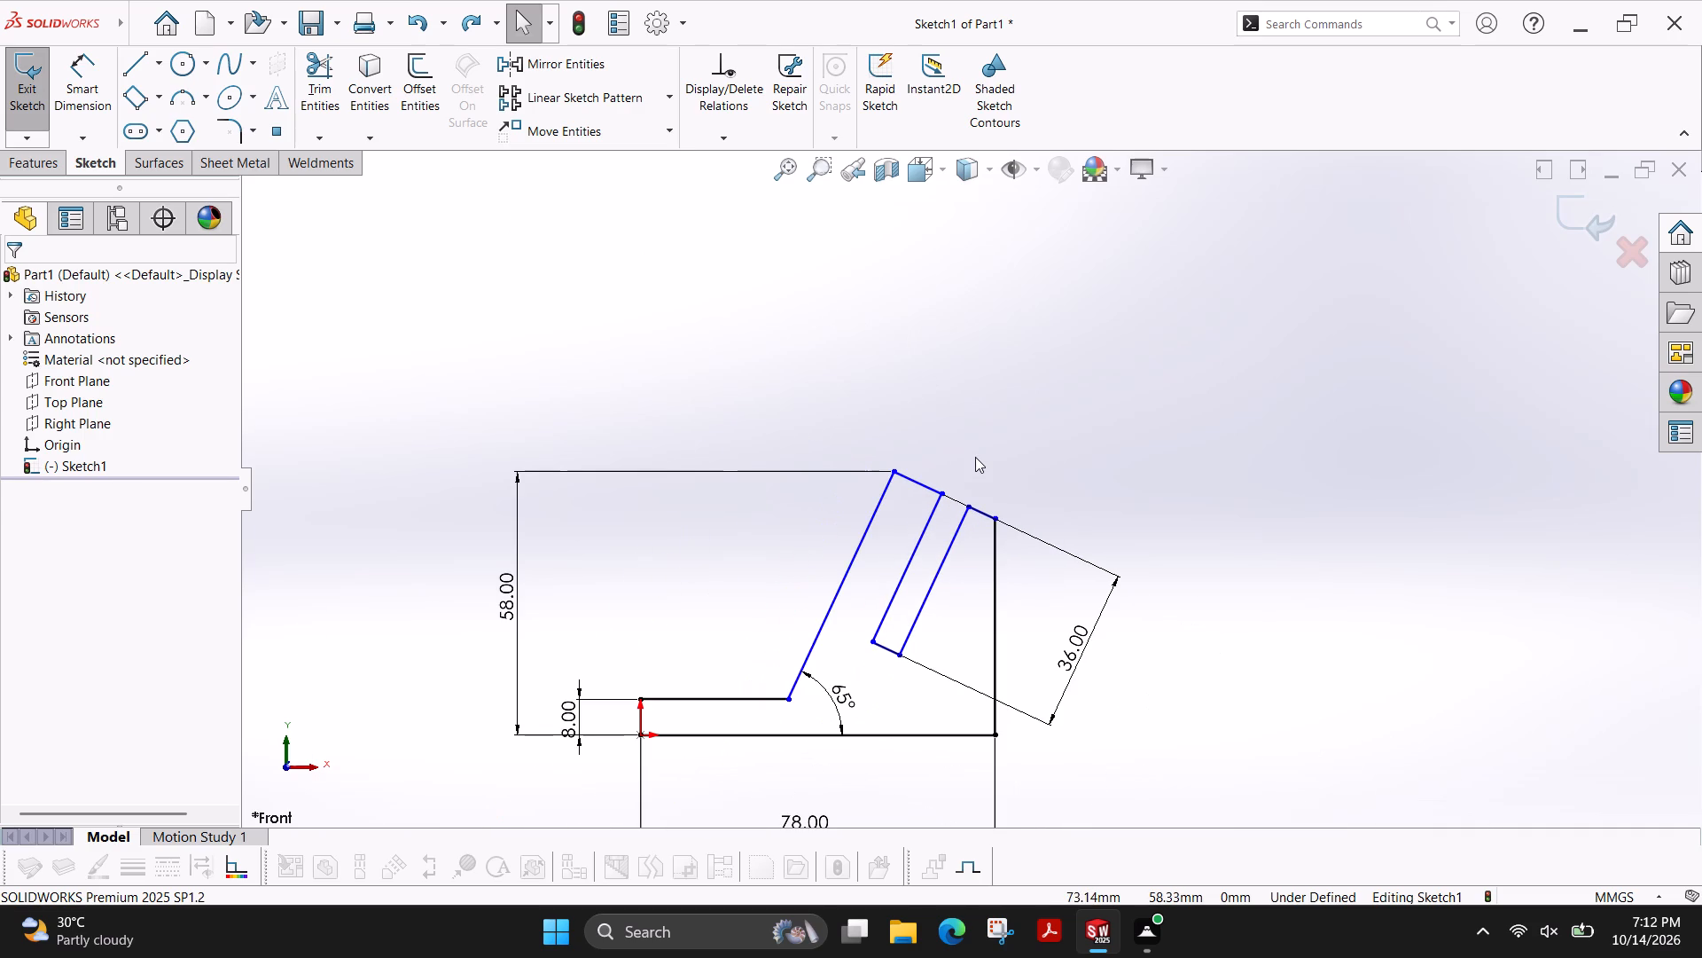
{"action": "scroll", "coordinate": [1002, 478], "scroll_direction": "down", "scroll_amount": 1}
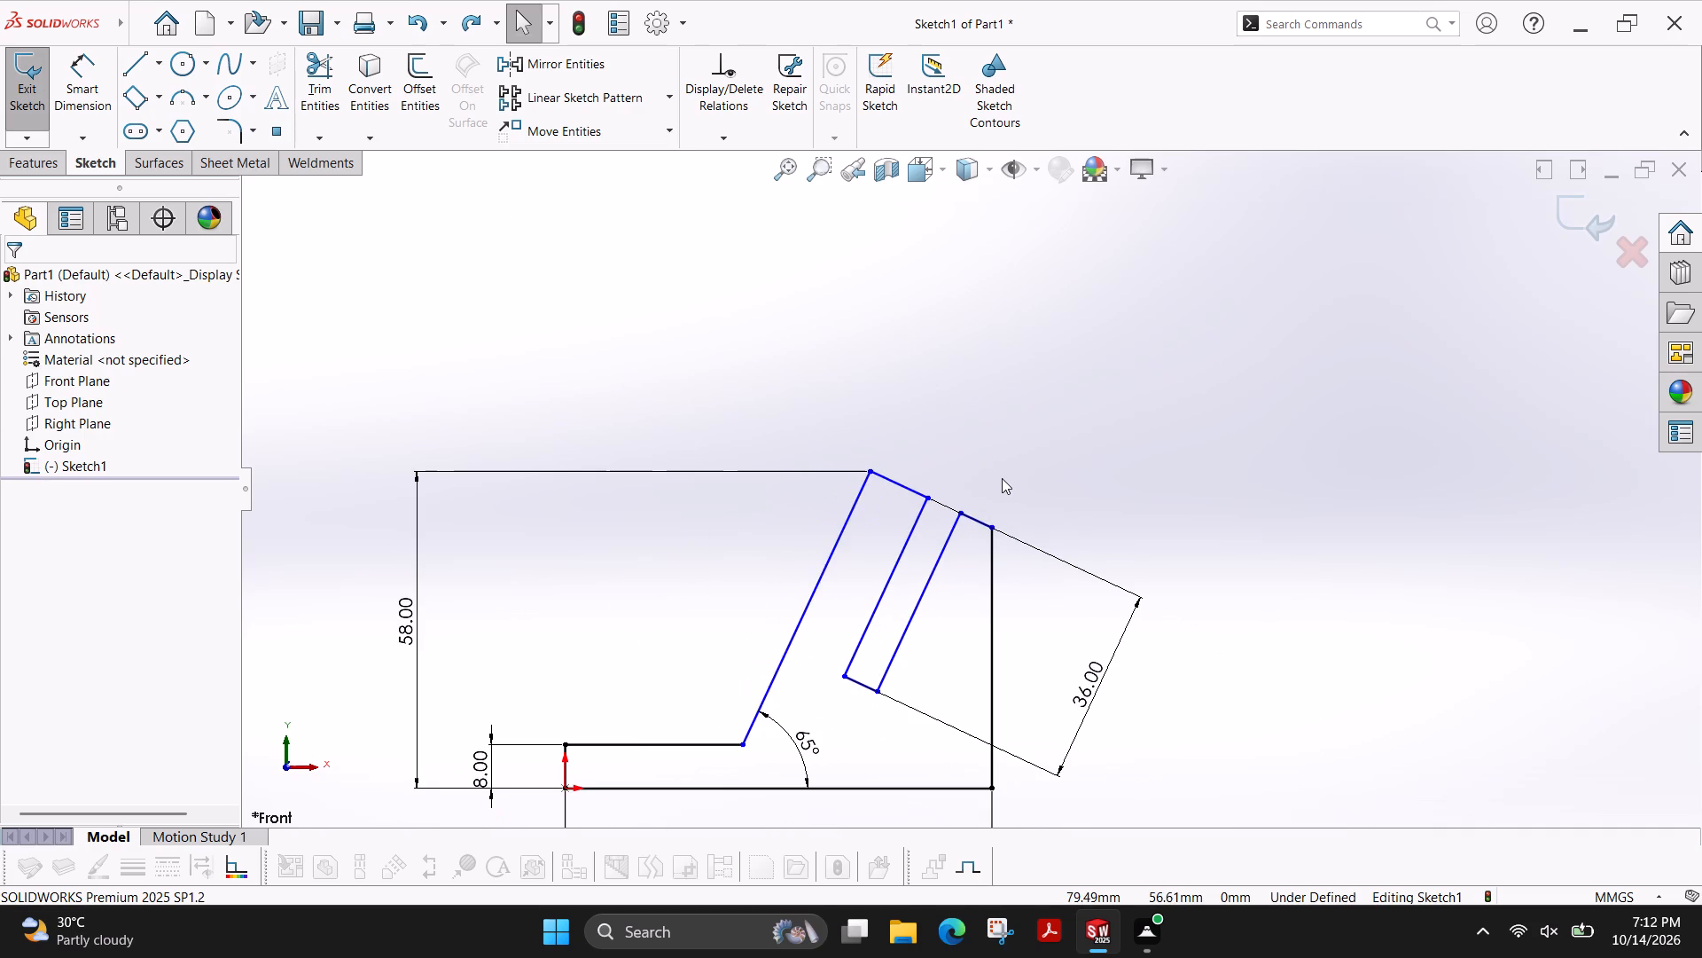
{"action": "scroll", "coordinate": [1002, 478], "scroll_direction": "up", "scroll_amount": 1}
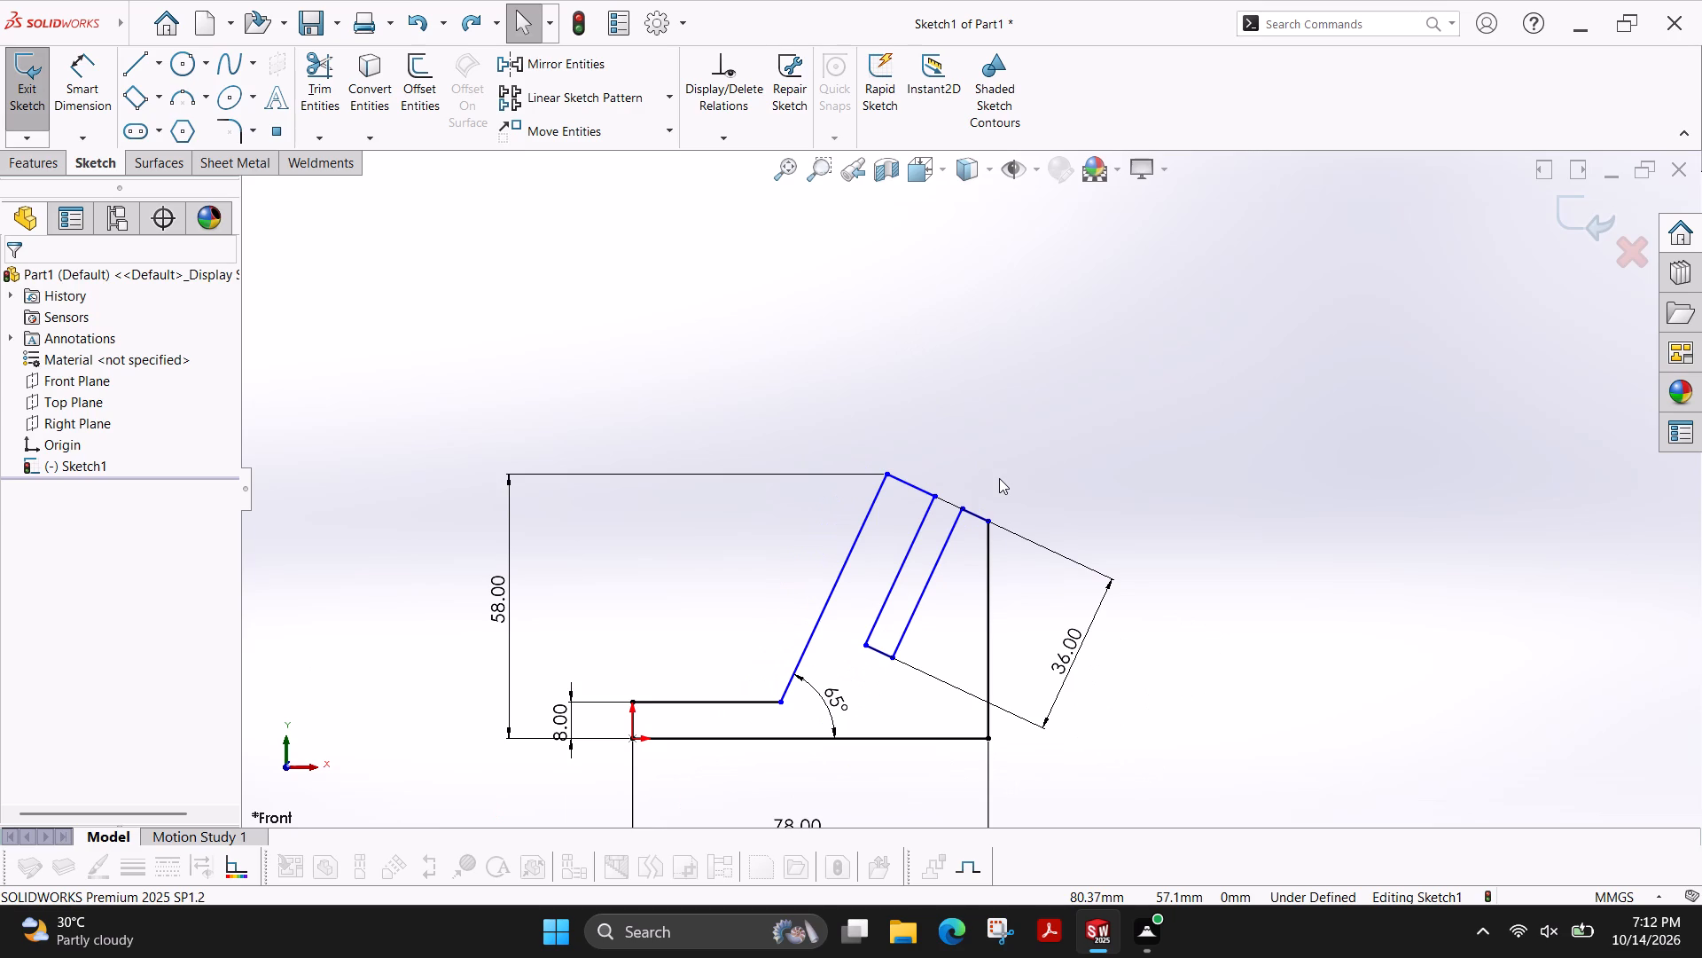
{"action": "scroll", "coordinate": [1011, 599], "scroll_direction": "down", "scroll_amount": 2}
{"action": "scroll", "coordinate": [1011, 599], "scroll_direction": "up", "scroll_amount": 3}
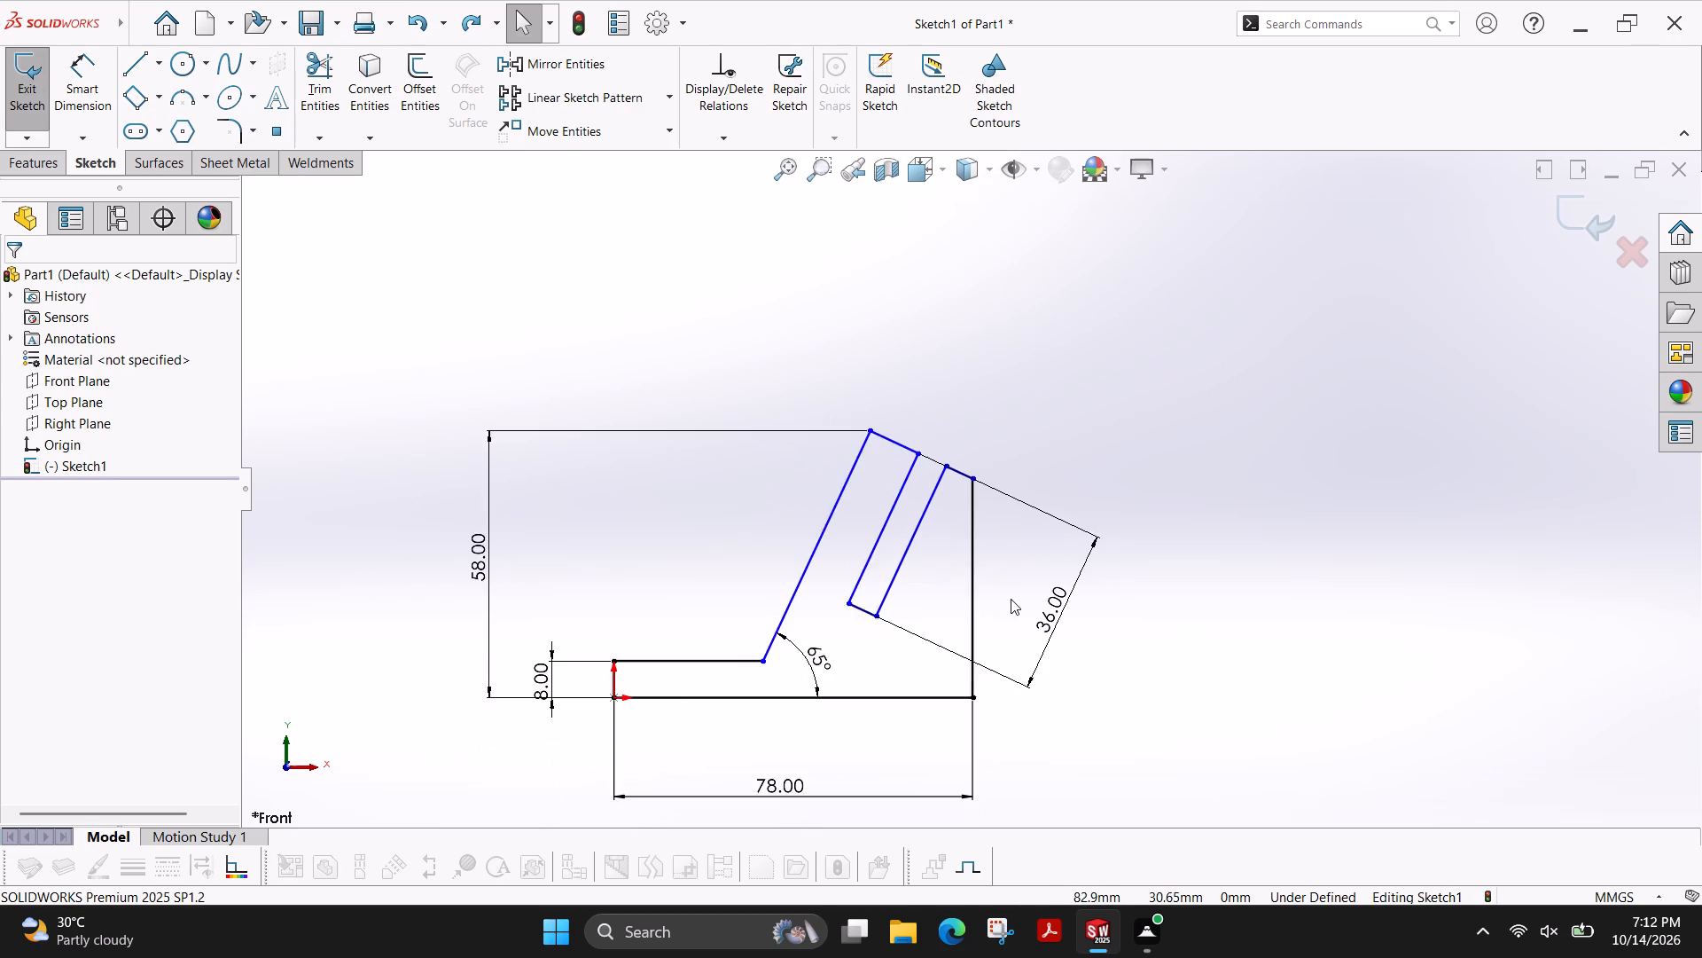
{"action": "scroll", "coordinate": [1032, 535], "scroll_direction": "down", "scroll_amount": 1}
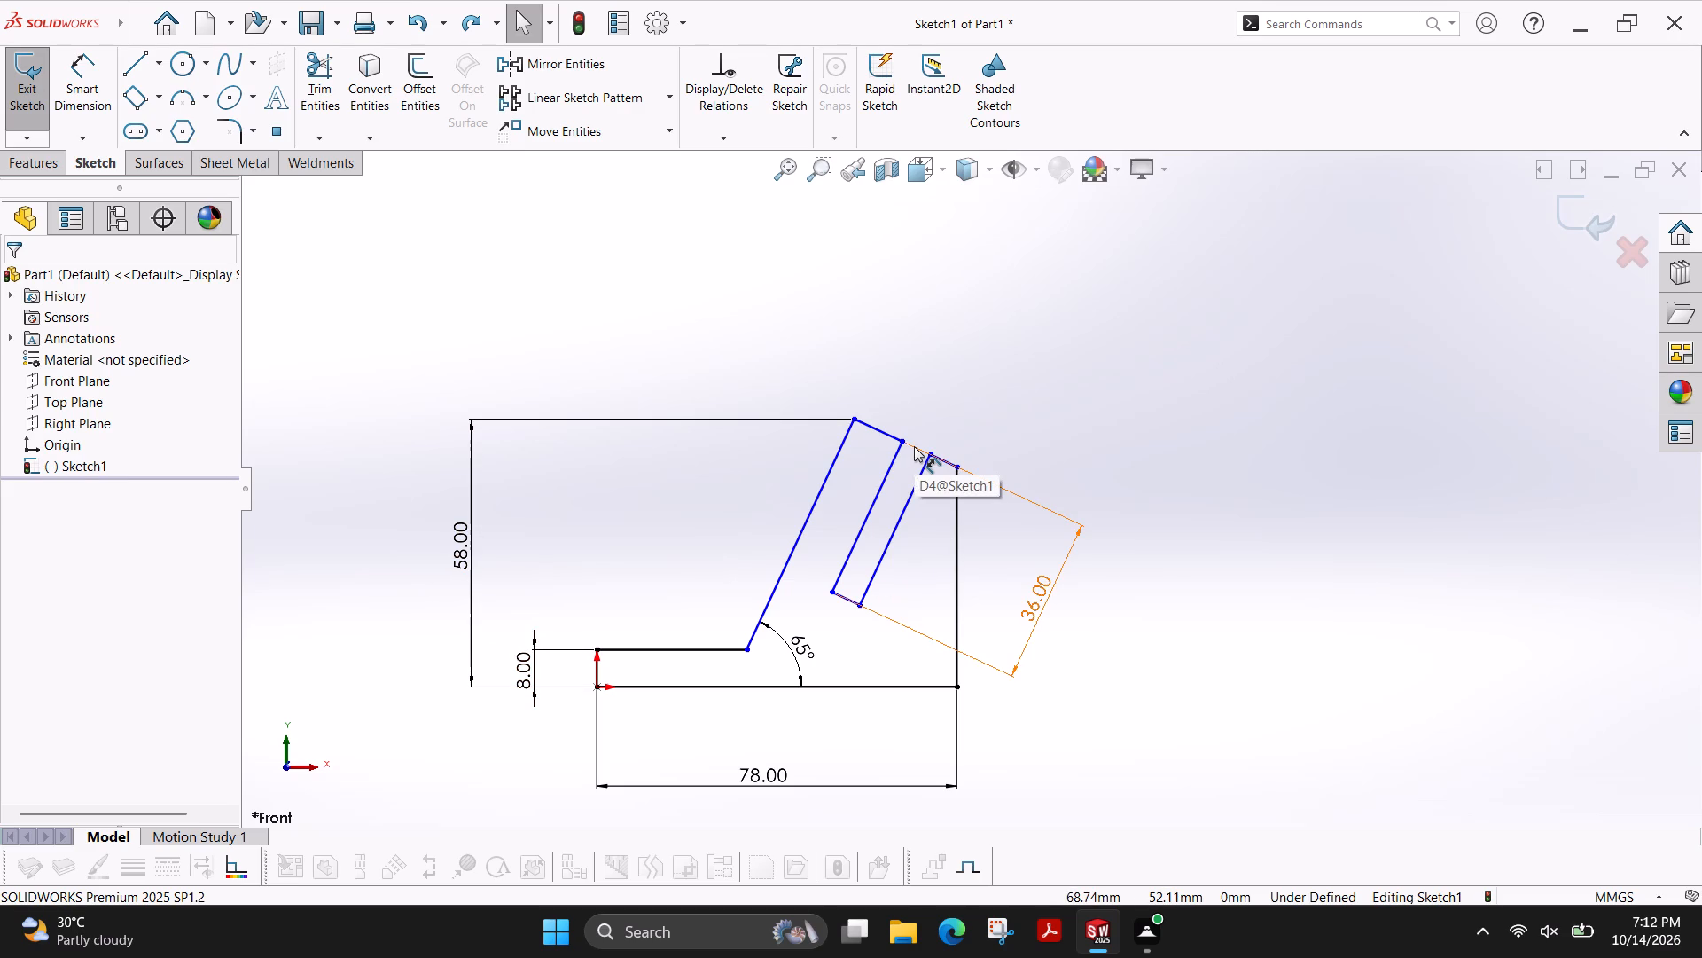
Dimension the slot's width between its two long parallel sides as 5 mm.
{"action": "left_click", "coordinate": [899, 523]}
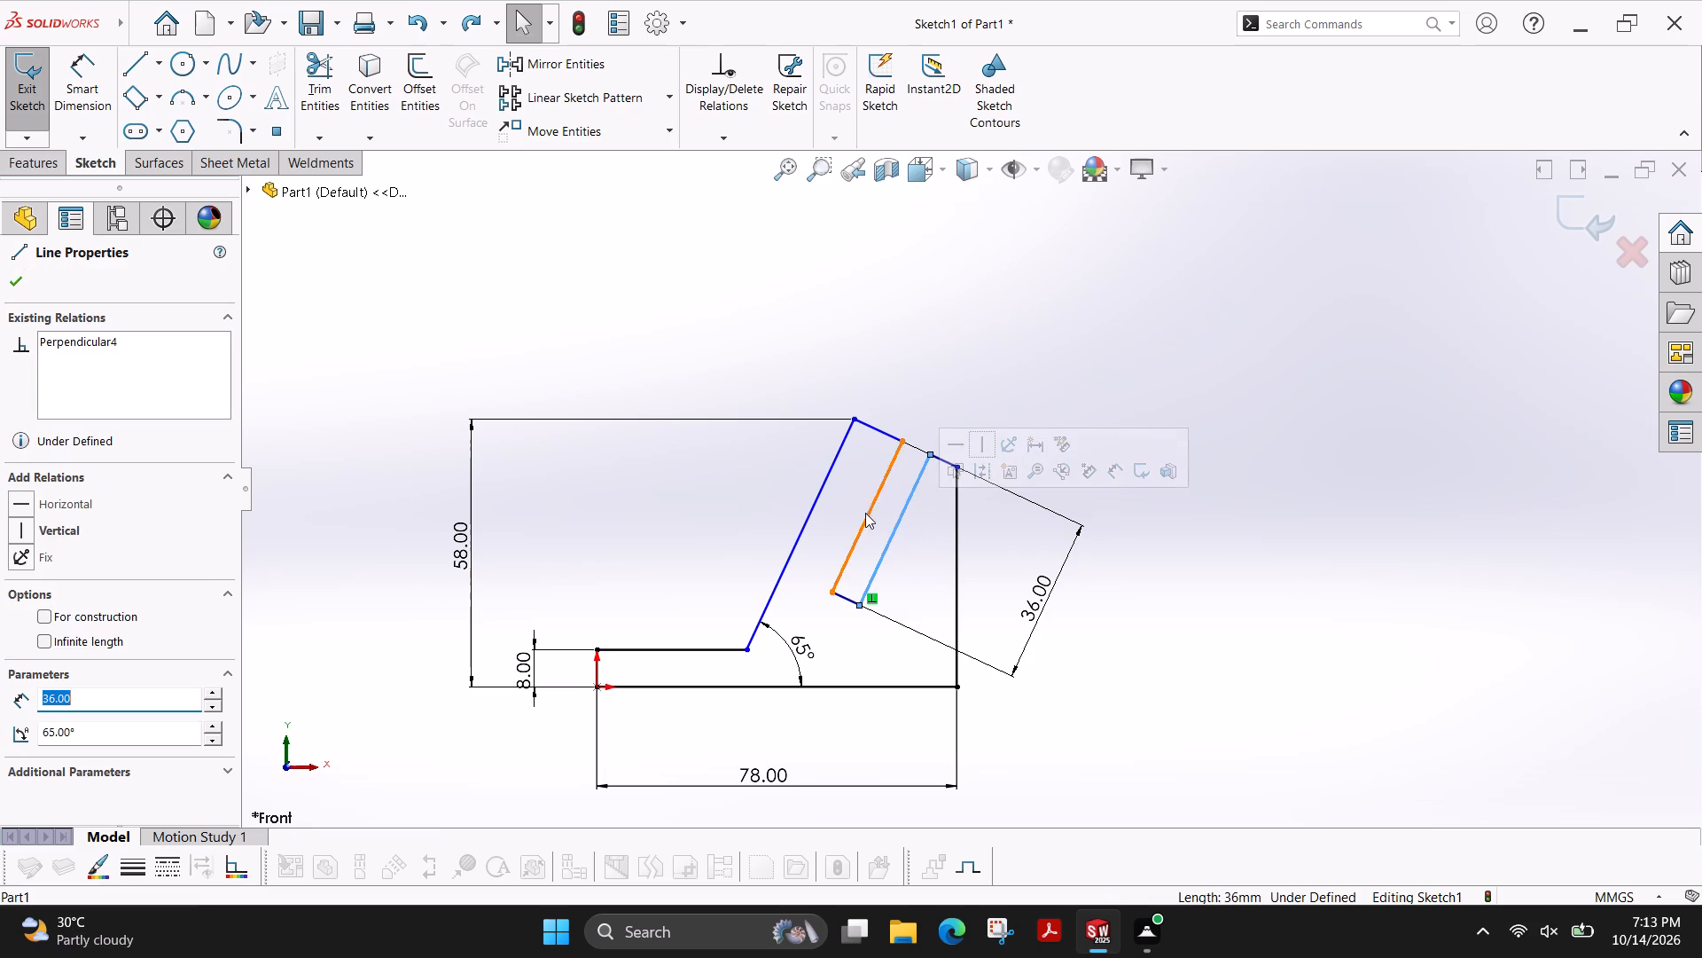
{"action": "left_click", "coordinate": [866, 513]}
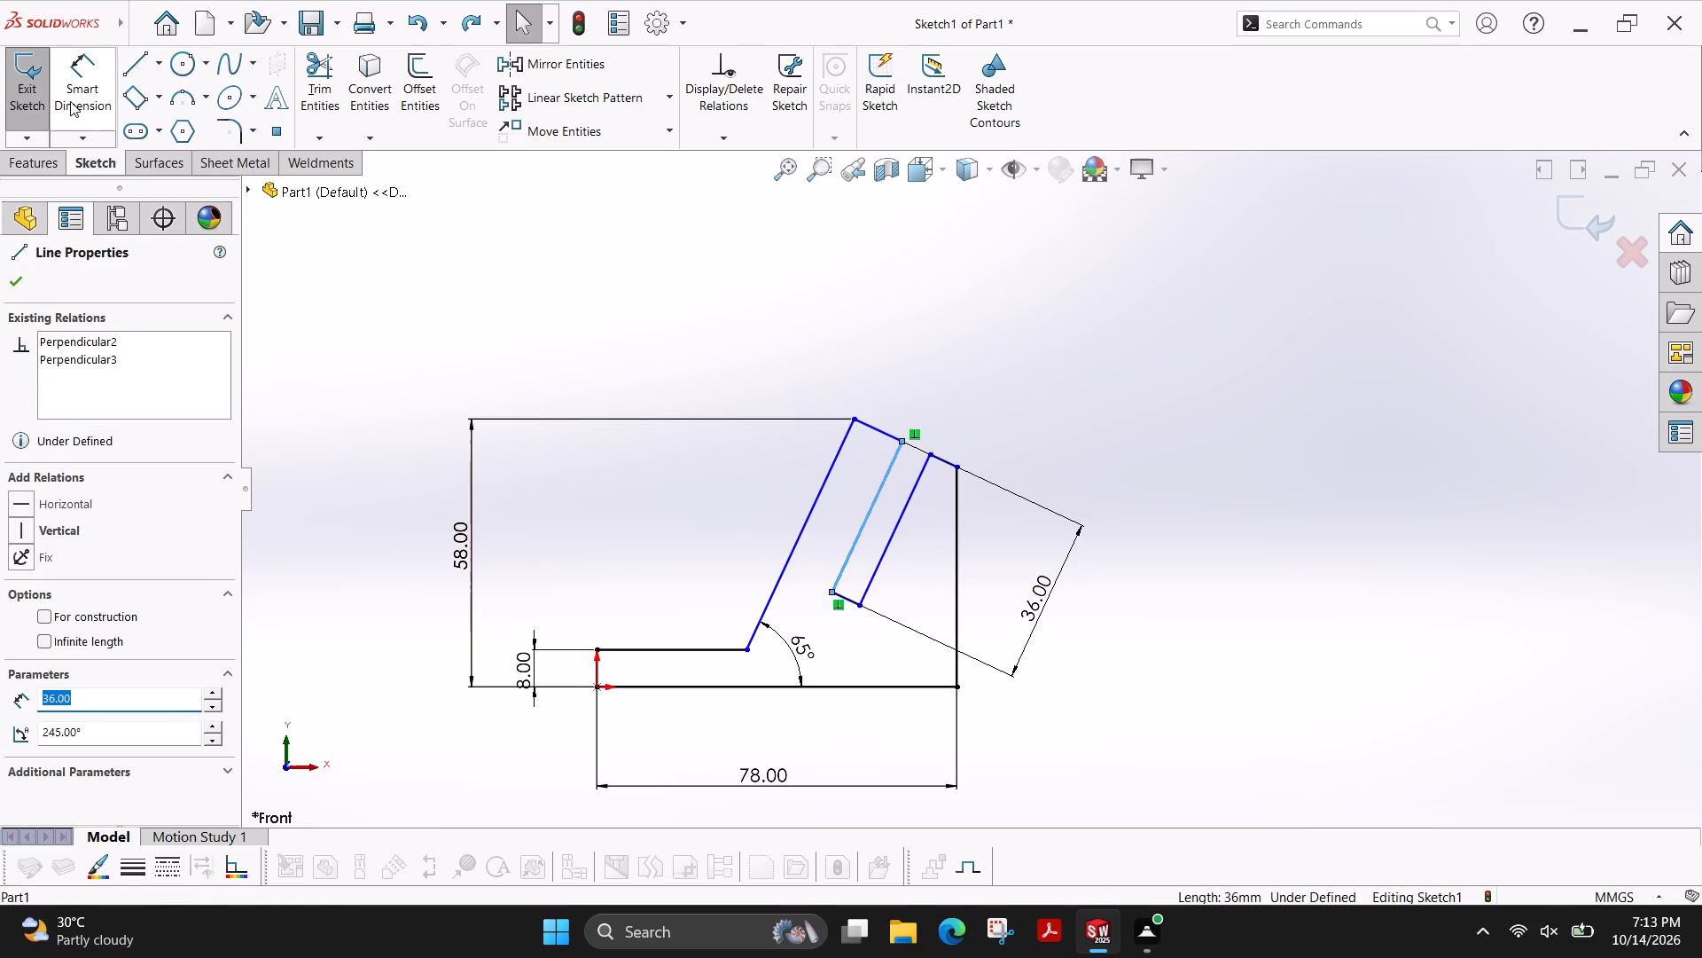
{"action": "left_click", "coordinate": [70, 101]}
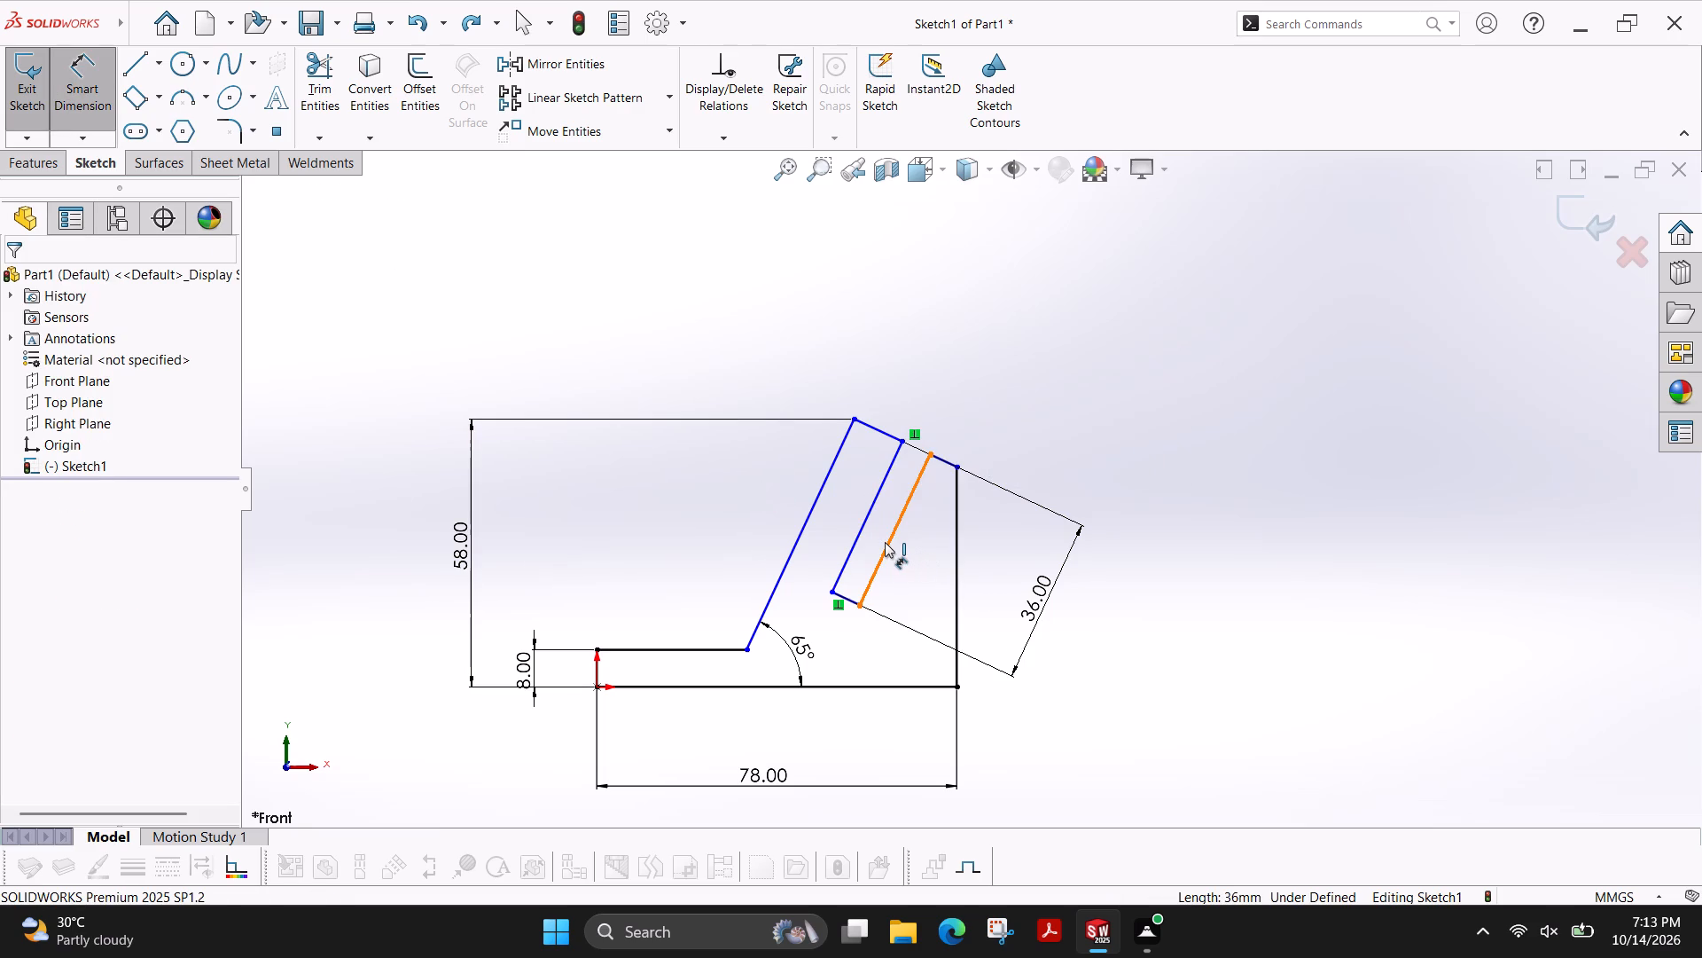
{"action": "left_click", "coordinate": [886, 542]}
{"action": "left_click", "coordinate": [859, 527]}
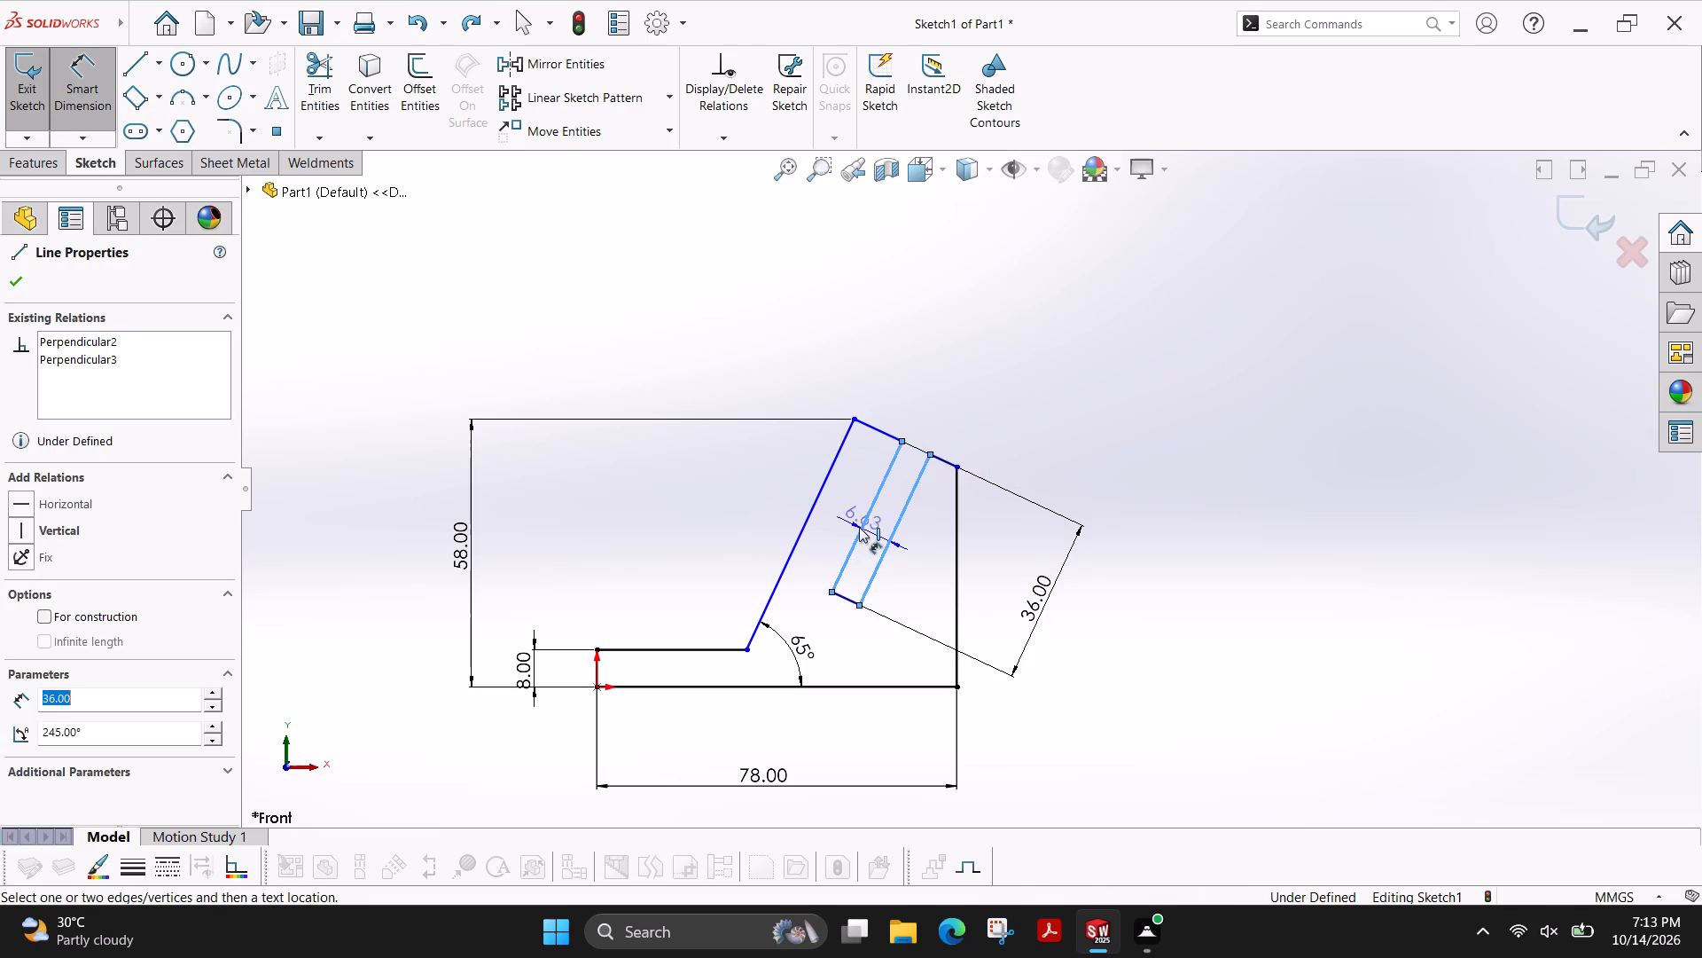
{"action": "left_click", "coordinate": [714, 490]}
{"action": "key", "text": "5"}
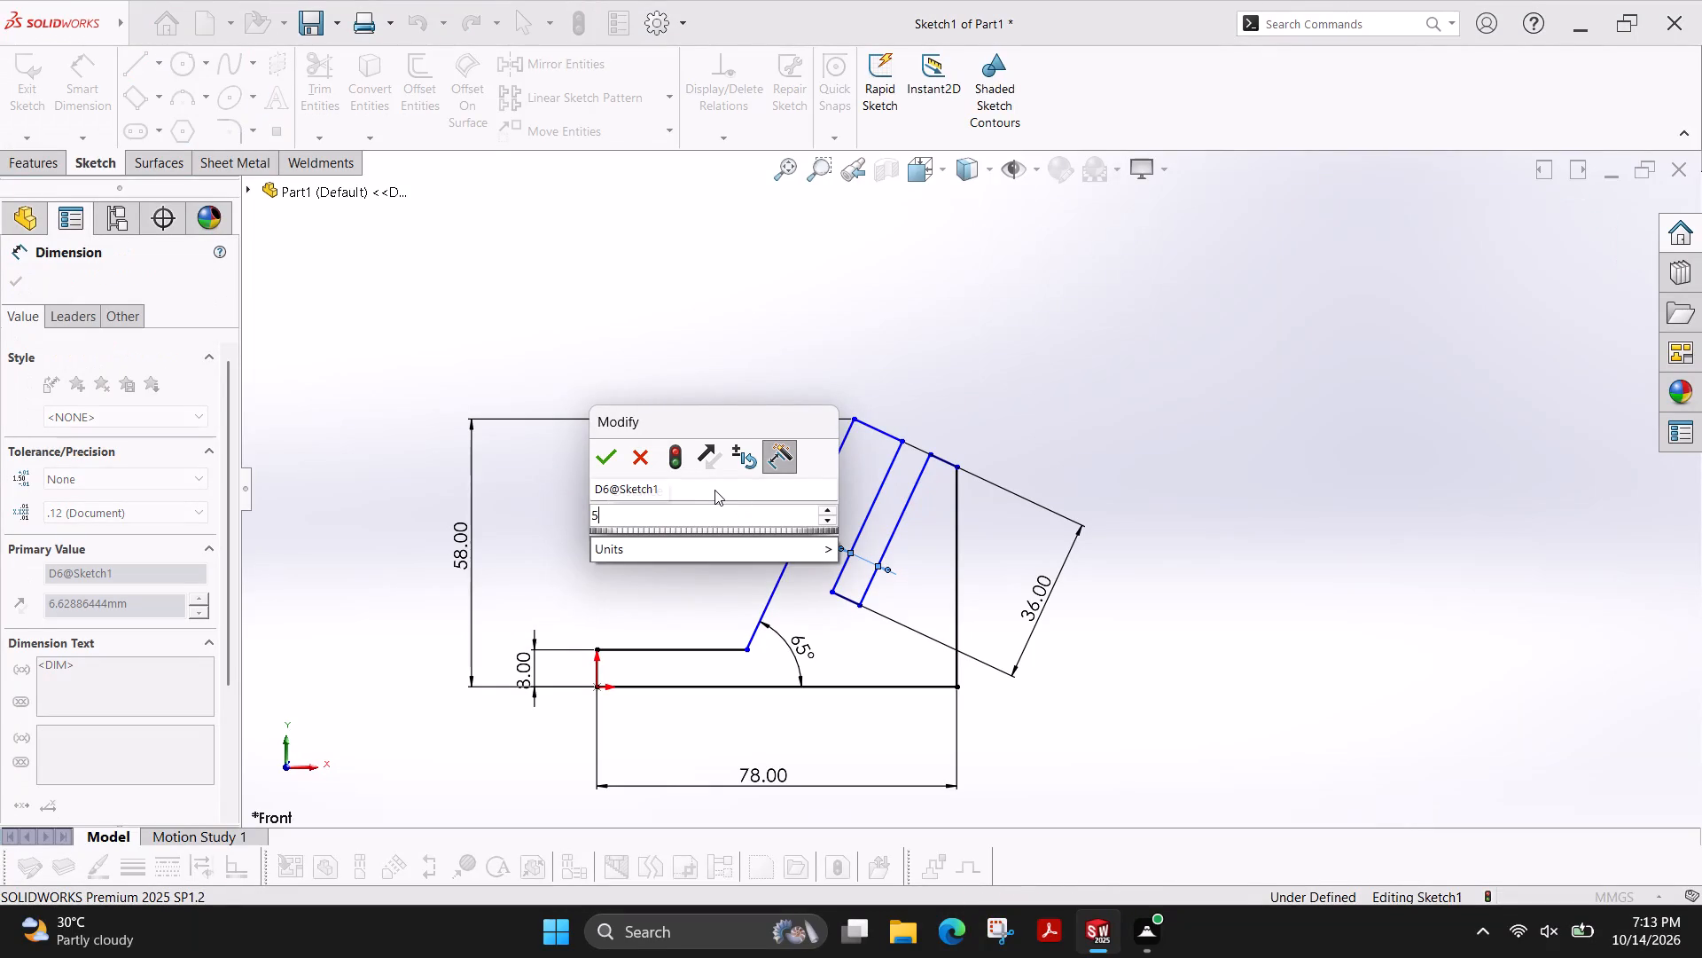
{"action": "key", "text": "Return"}
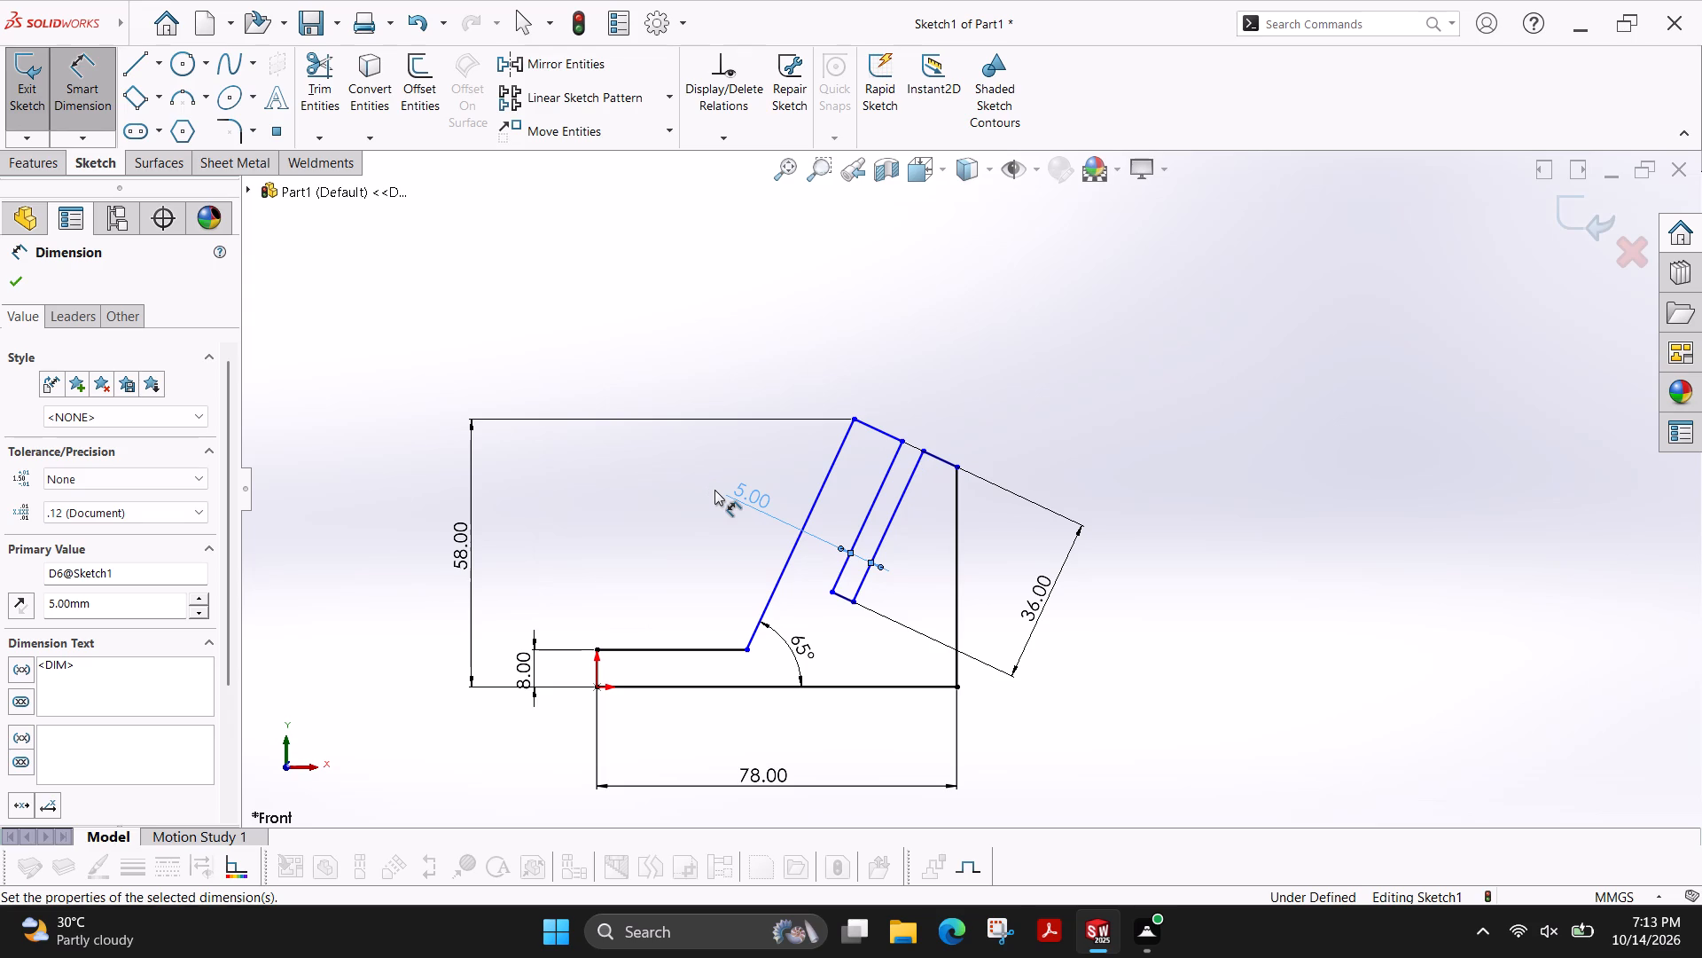
Dimension the sloped top's full width, aligned between its two outer corners, keeping the drawn distance.
{"action": "scroll", "coordinate": [900, 475], "scroll_direction": "down", "scroll_amount": 2}
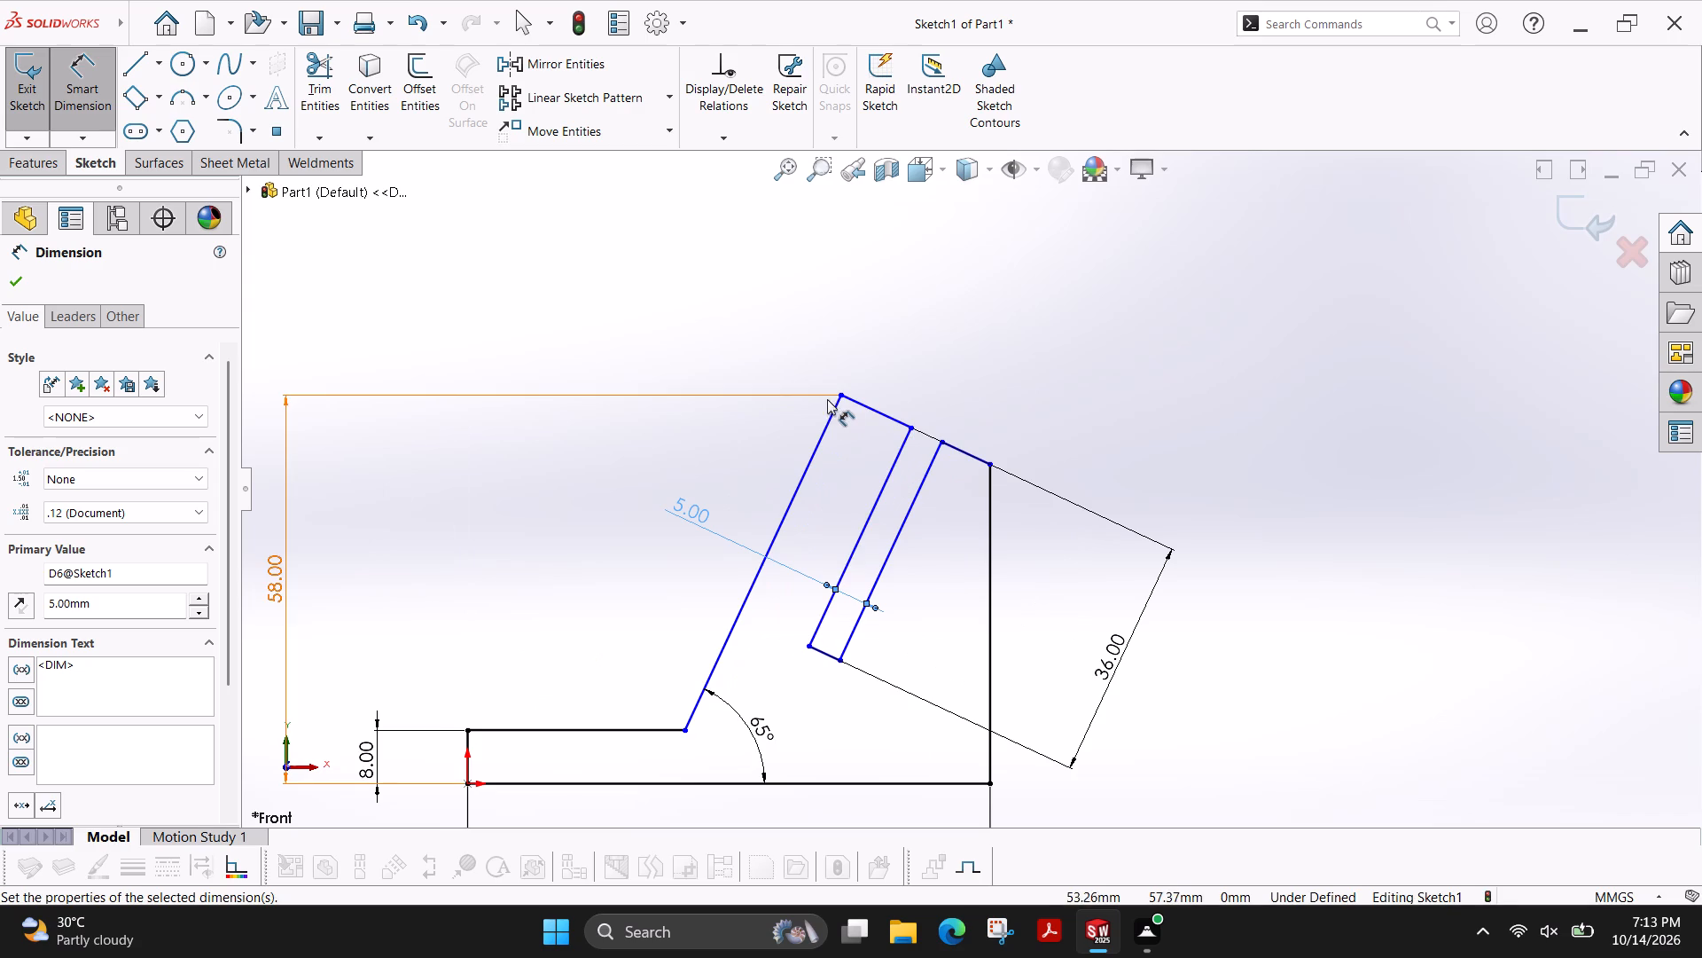
{"action": "left_click", "coordinate": [839, 393]}
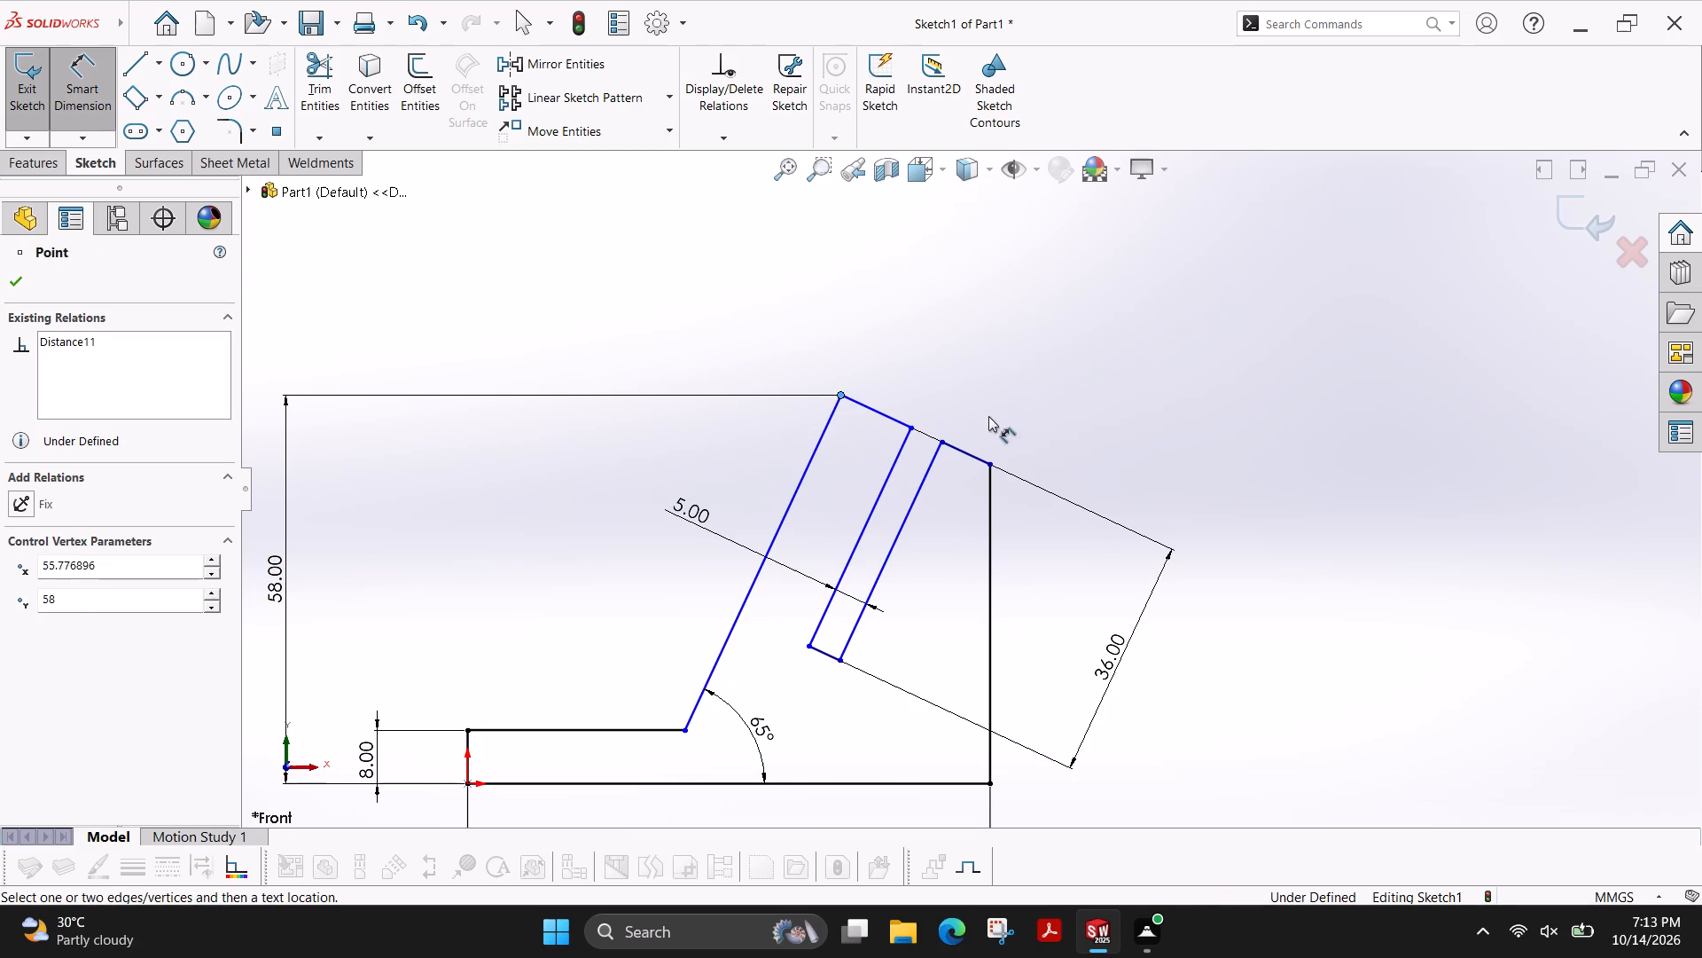
{"action": "left_click", "coordinate": [988, 463]}
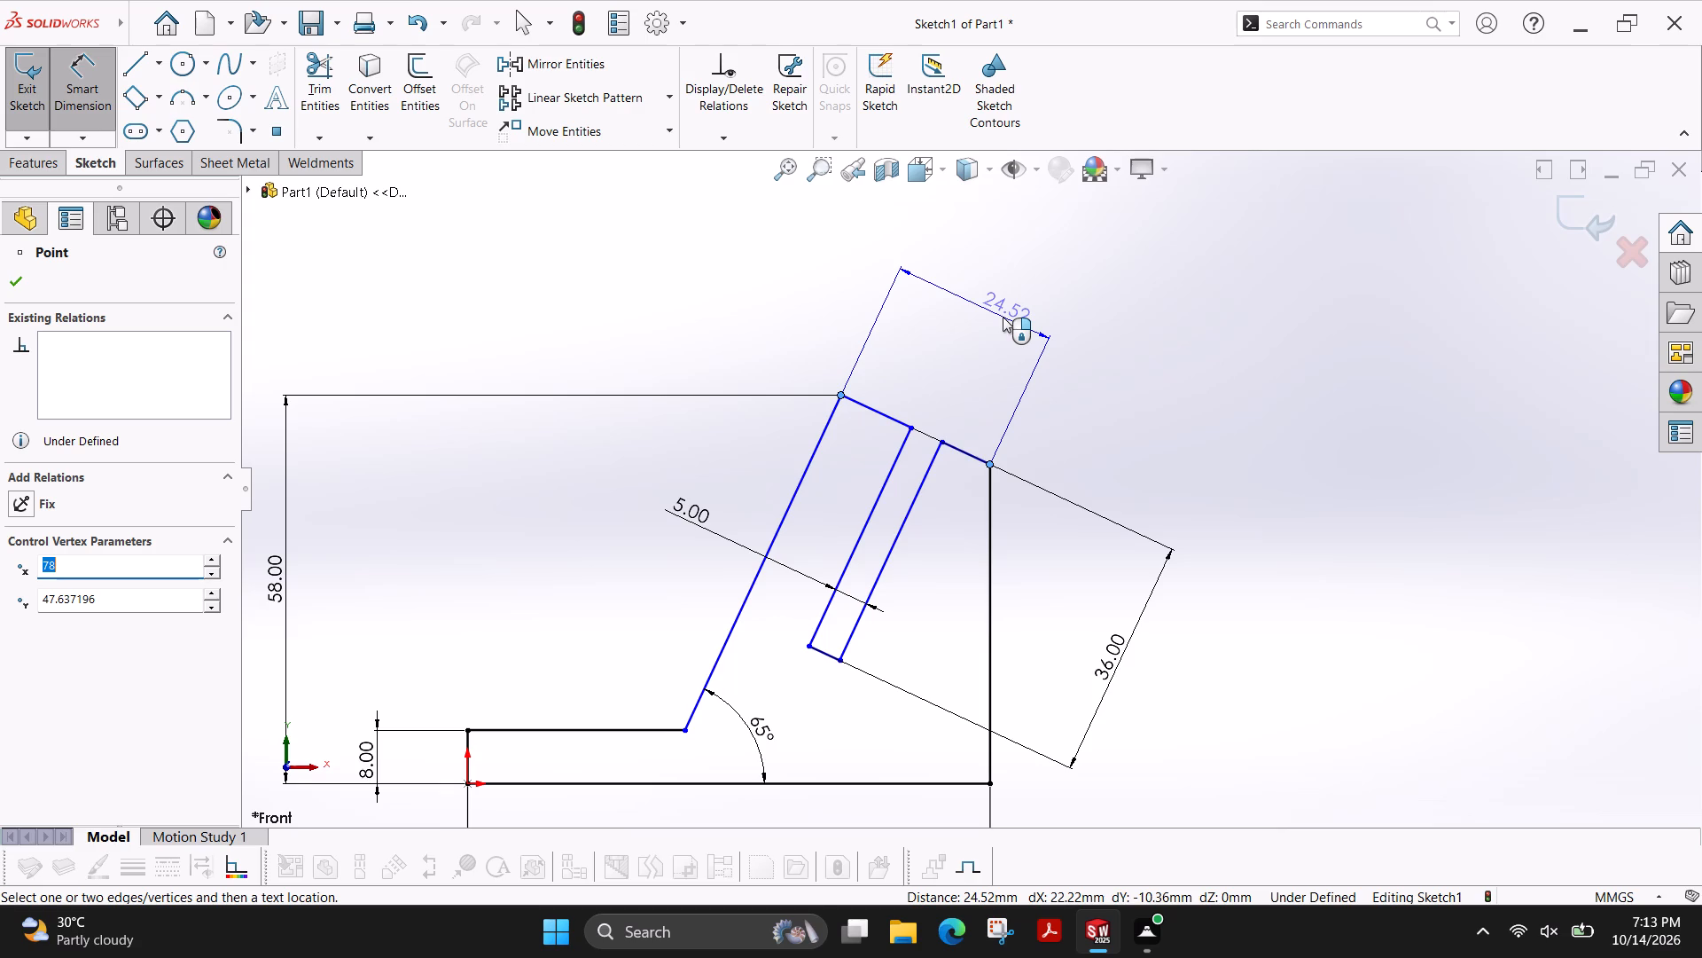
{"action": "left_click", "coordinate": [992, 317]}
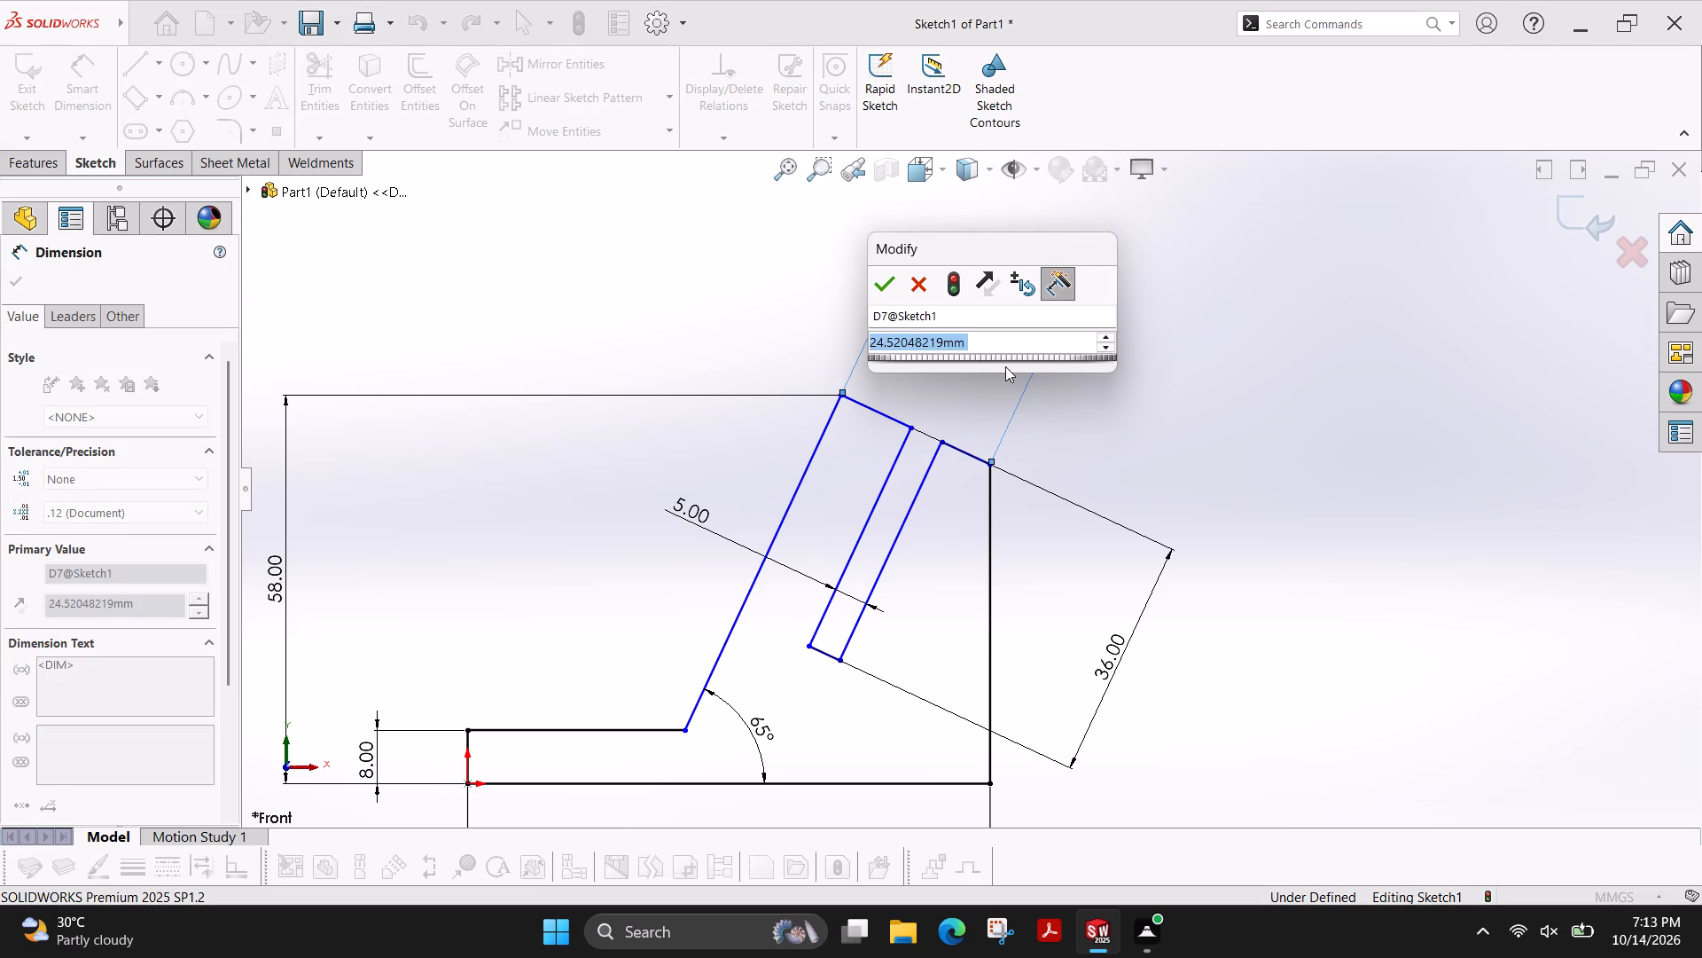
{"action": "key", "text": "Return"}
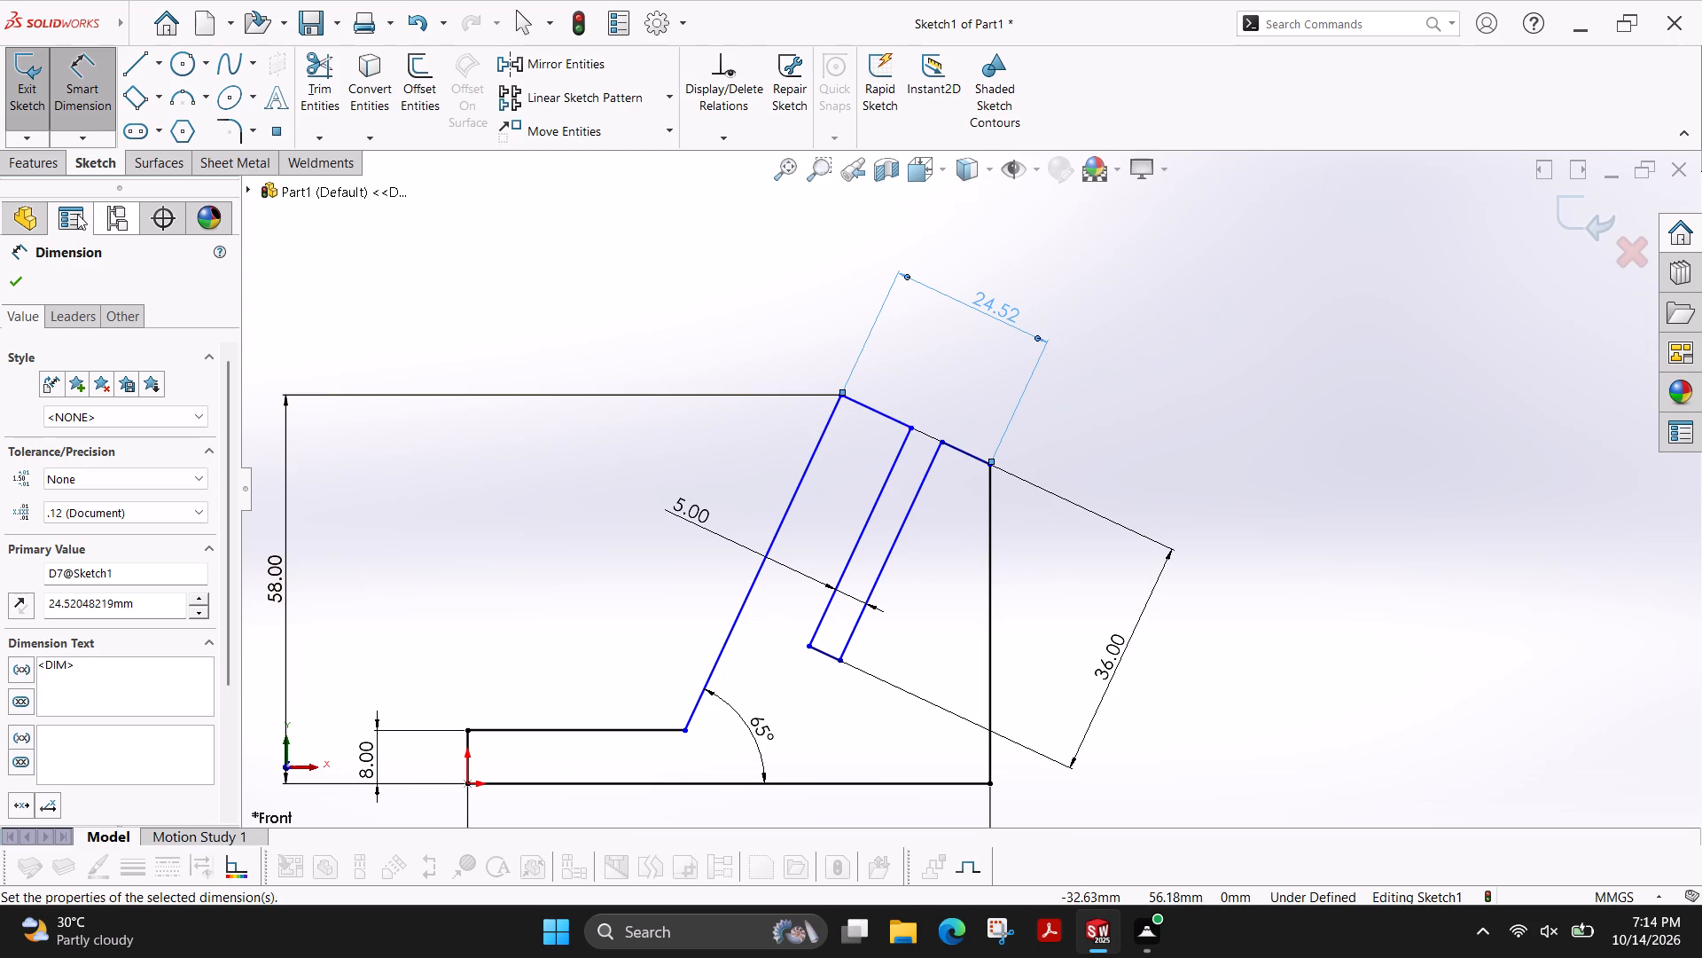
{"action": "left_click", "coordinate": [18, 287]}
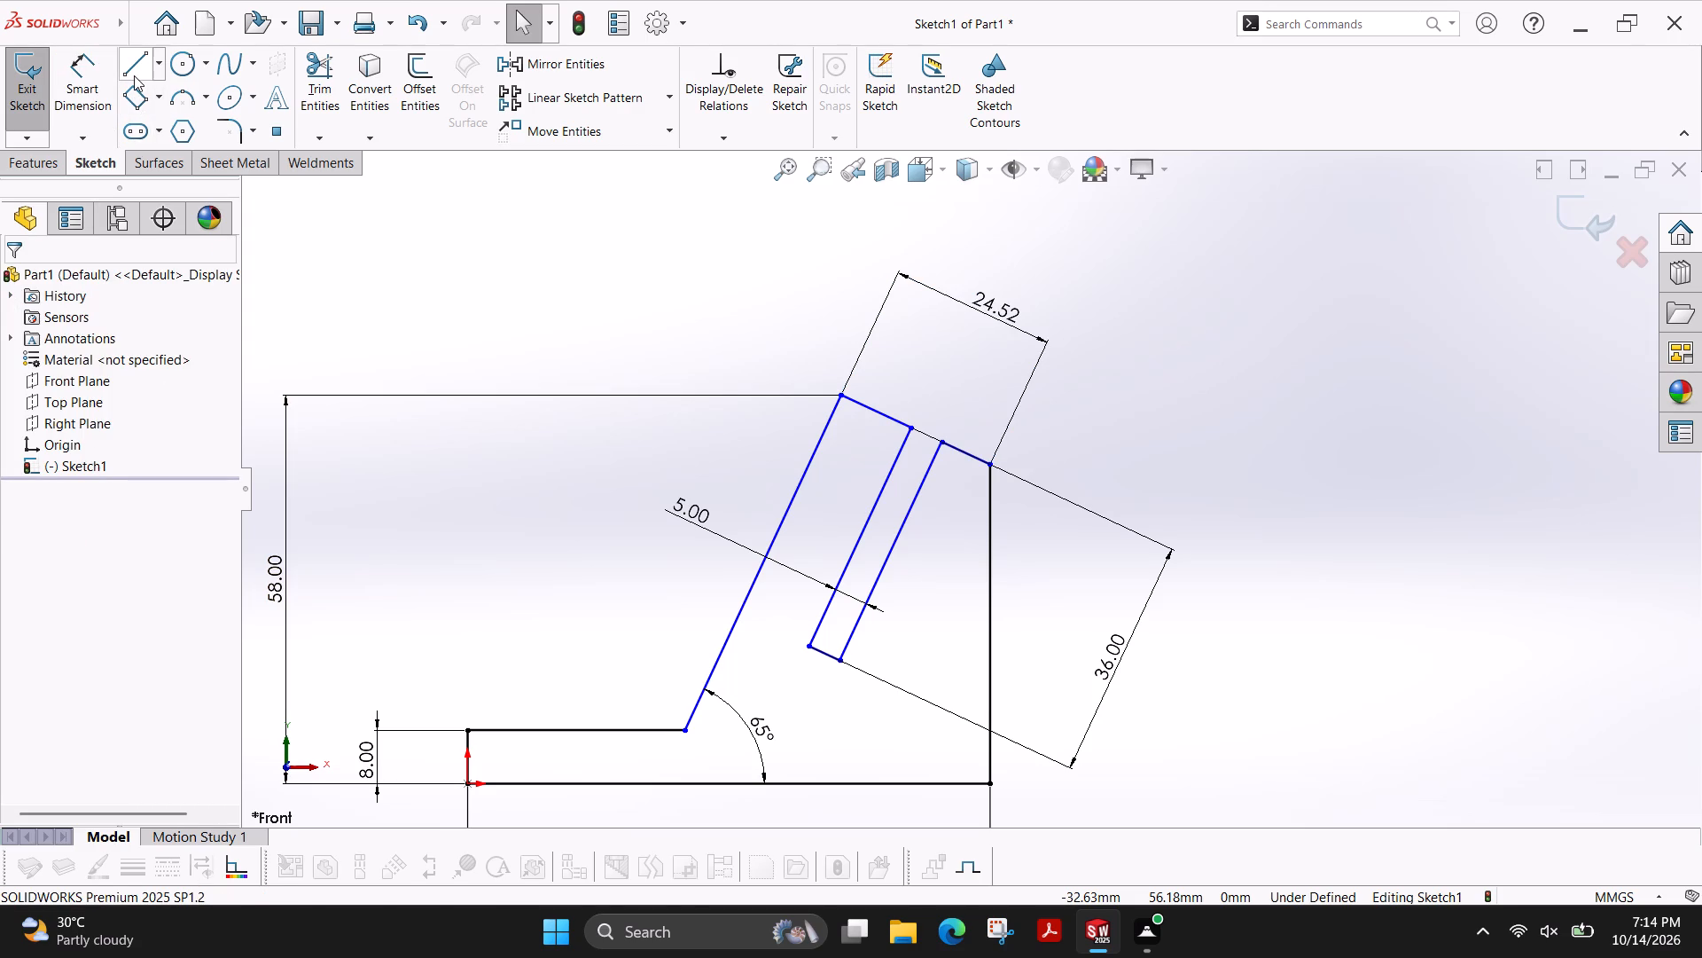
Sketch a line about 45 mm long from the midpoint of the slot's closed end, perpendicular to it and past the open end.
{"action": "left_click", "coordinate": [134, 75]}
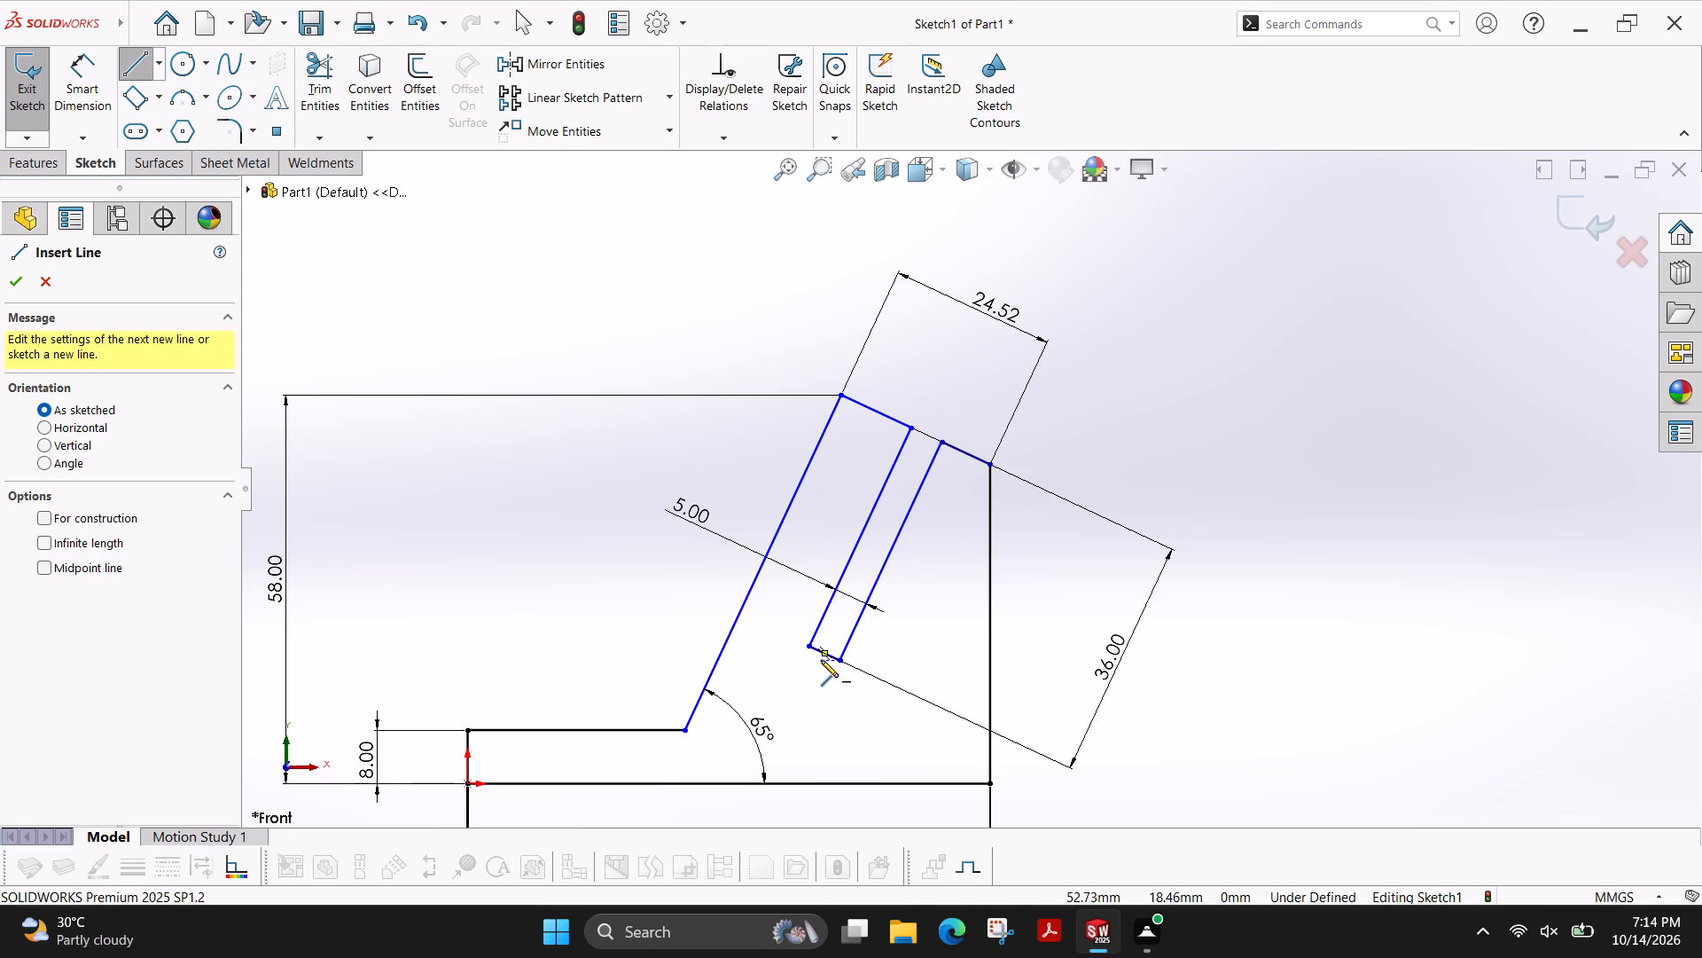
{"action": "left_click", "coordinate": [824, 655]}
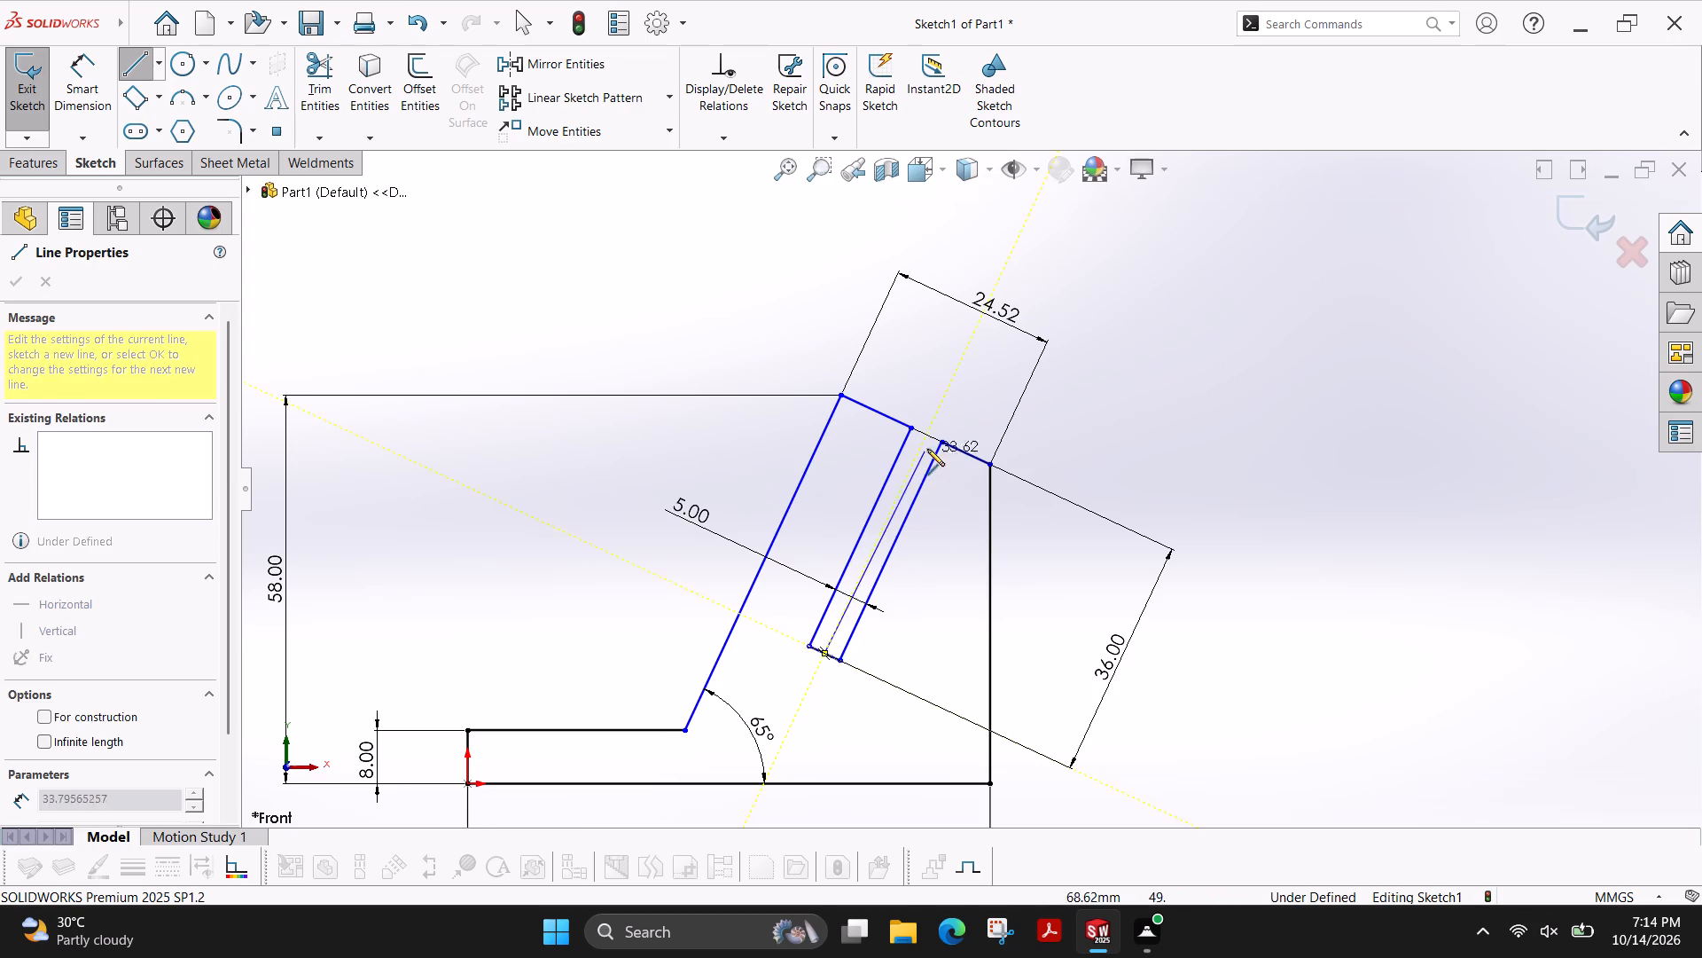
{"action": "left_click", "coordinate": [951, 381]}
{"action": "key", "text": "Escape"}
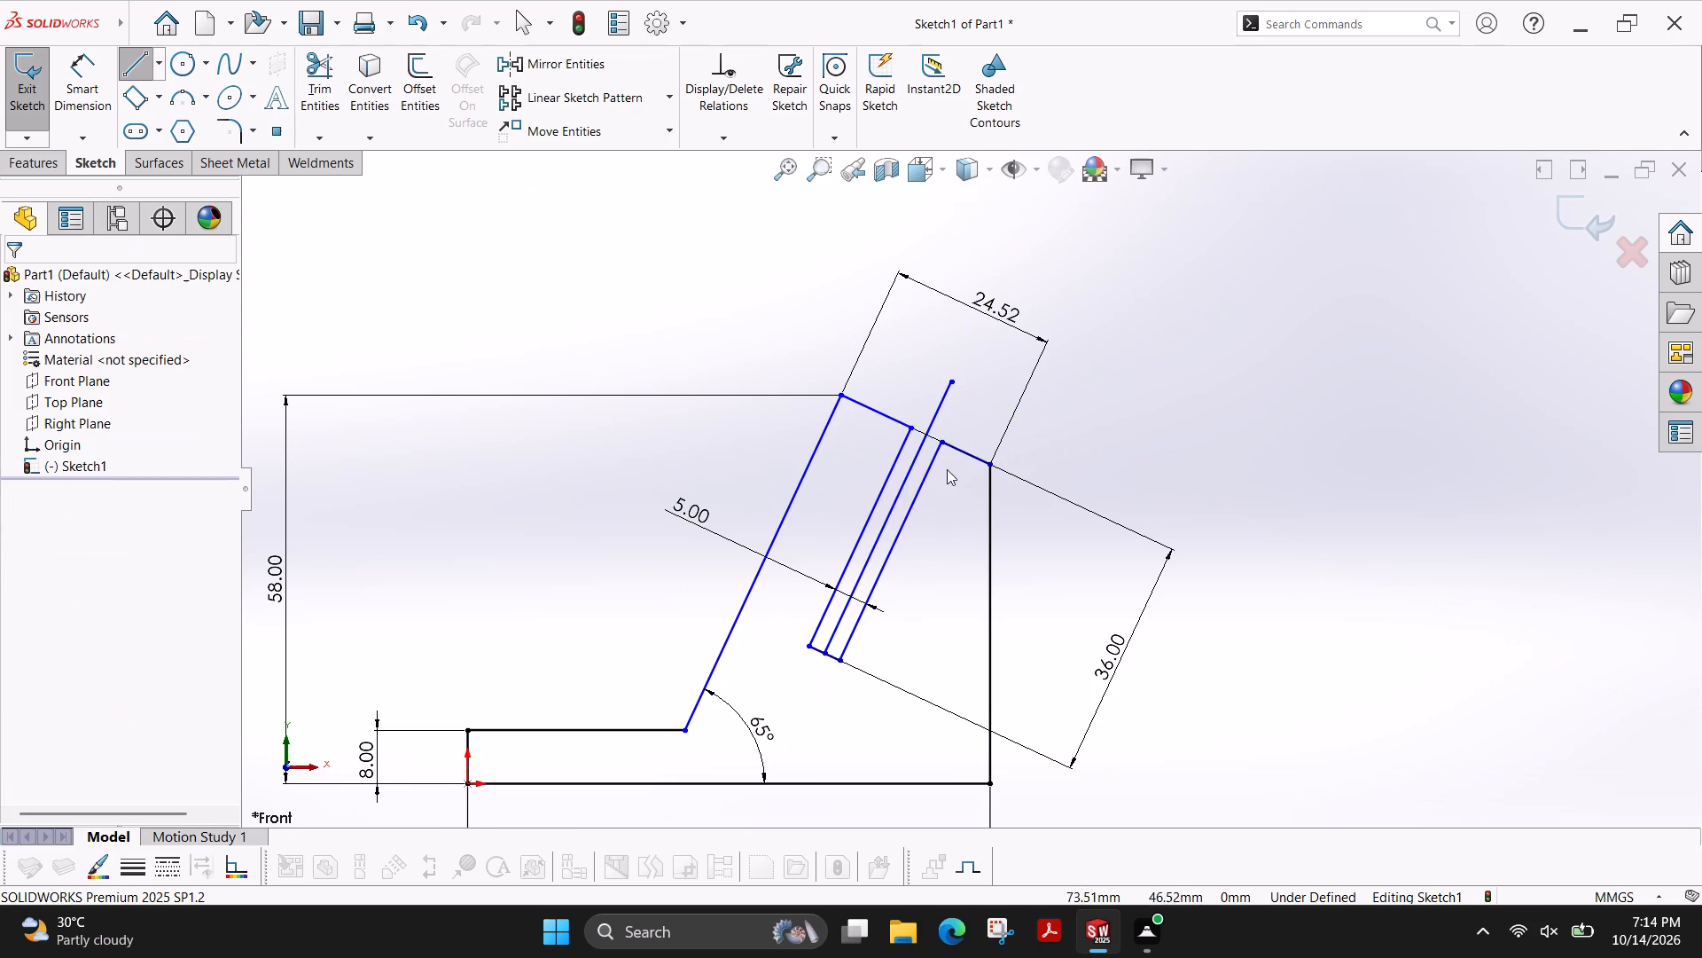
Dimension the distance from the profile's highest corner to the slot's middle line as 12.26 mm.
{"action": "scroll", "coordinate": [941, 467], "scroll_direction": "down", "scroll_amount": 4}
{"action": "scroll", "coordinate": [934, 466], "scroll_direction": "up", "scroll_amount": 1}
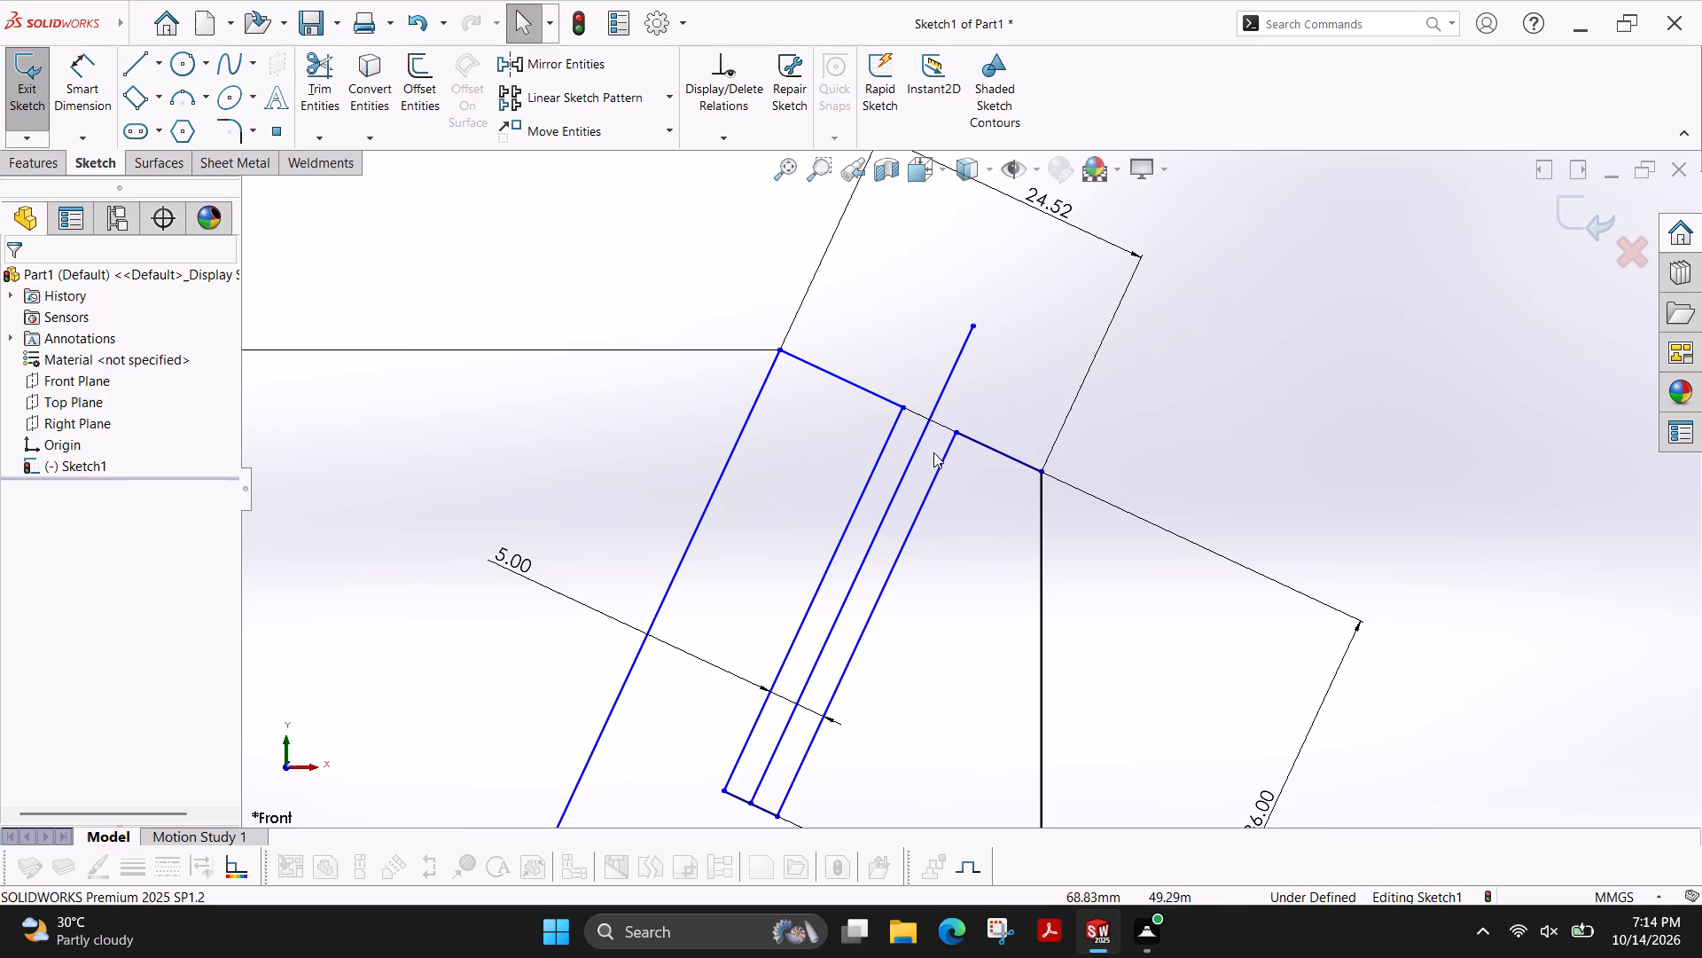
{"action": "scroll", "coordinate": [1078, 332], "scroll_direction": "up", "scroll_amount": 1}
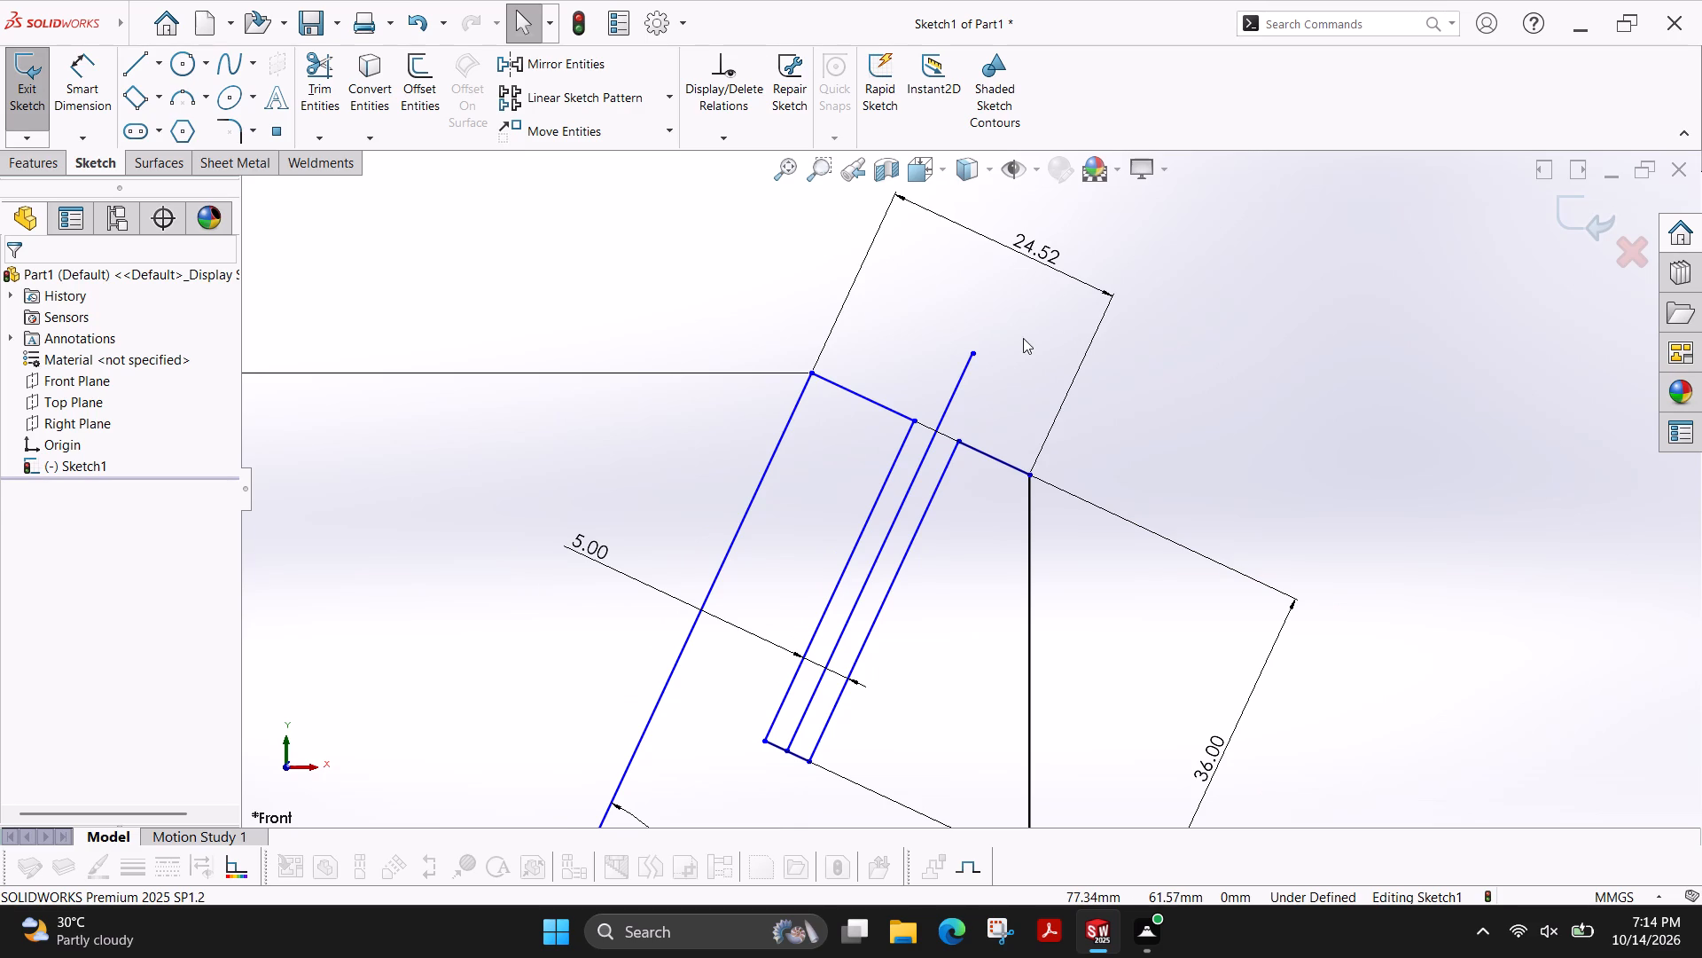
{"action": "left_click", "coordinate": [98, 66]}
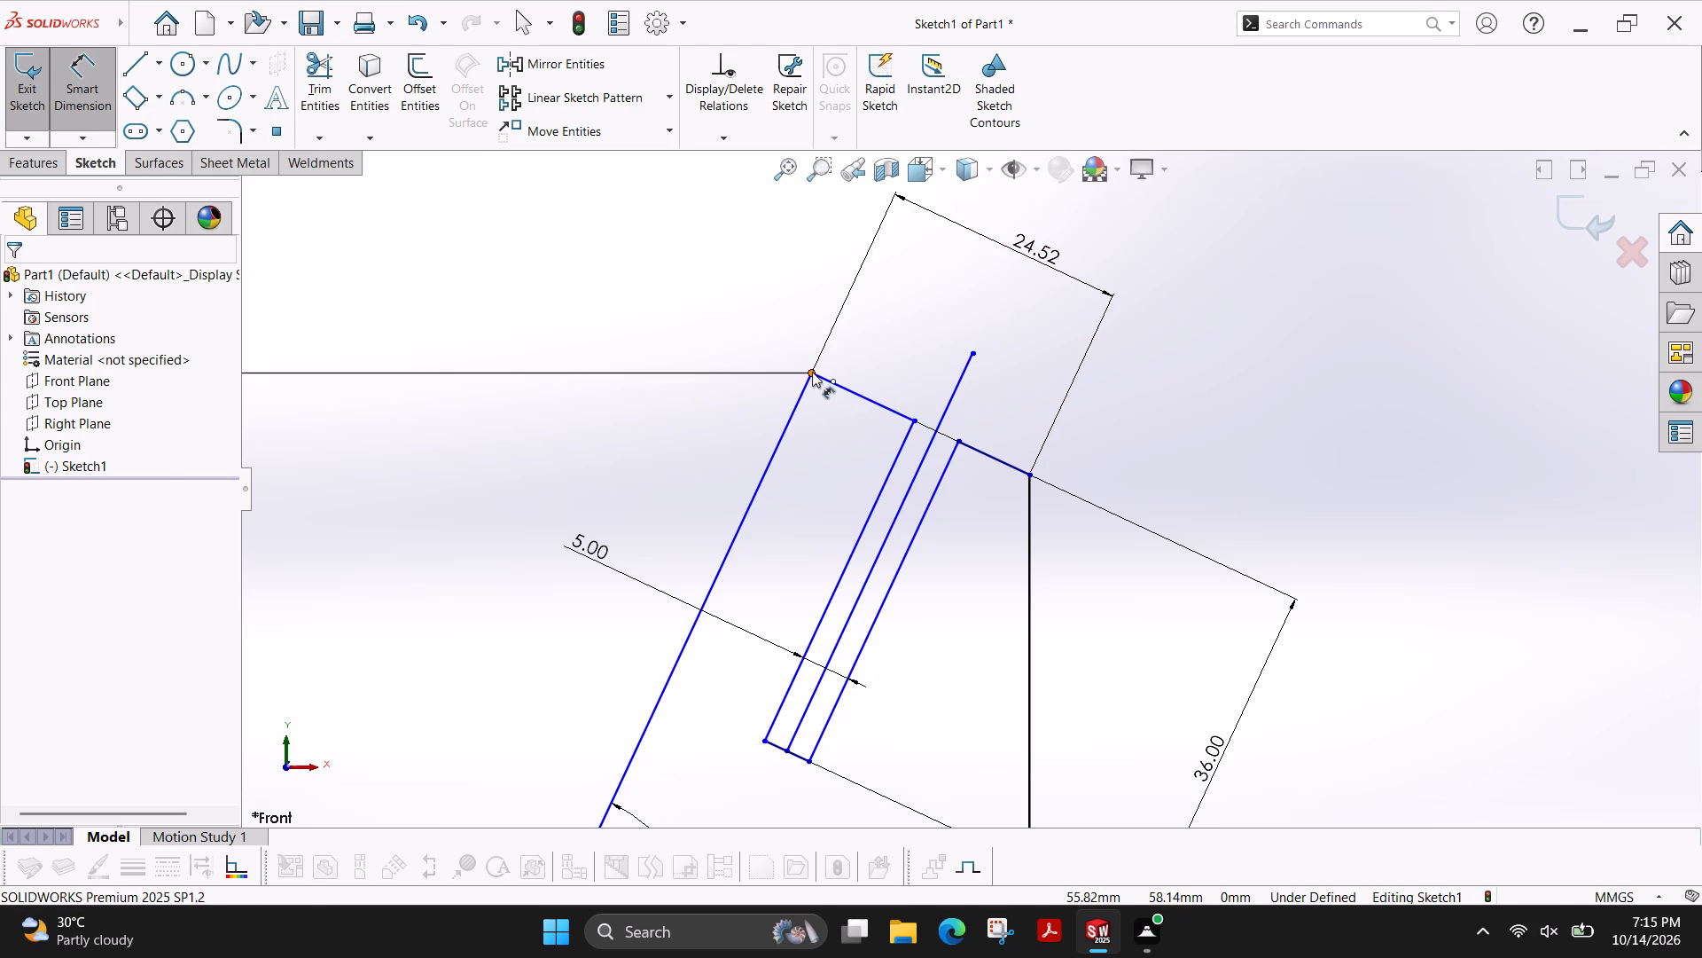
{"action": "left_click", "coordinate": [812, 372]}
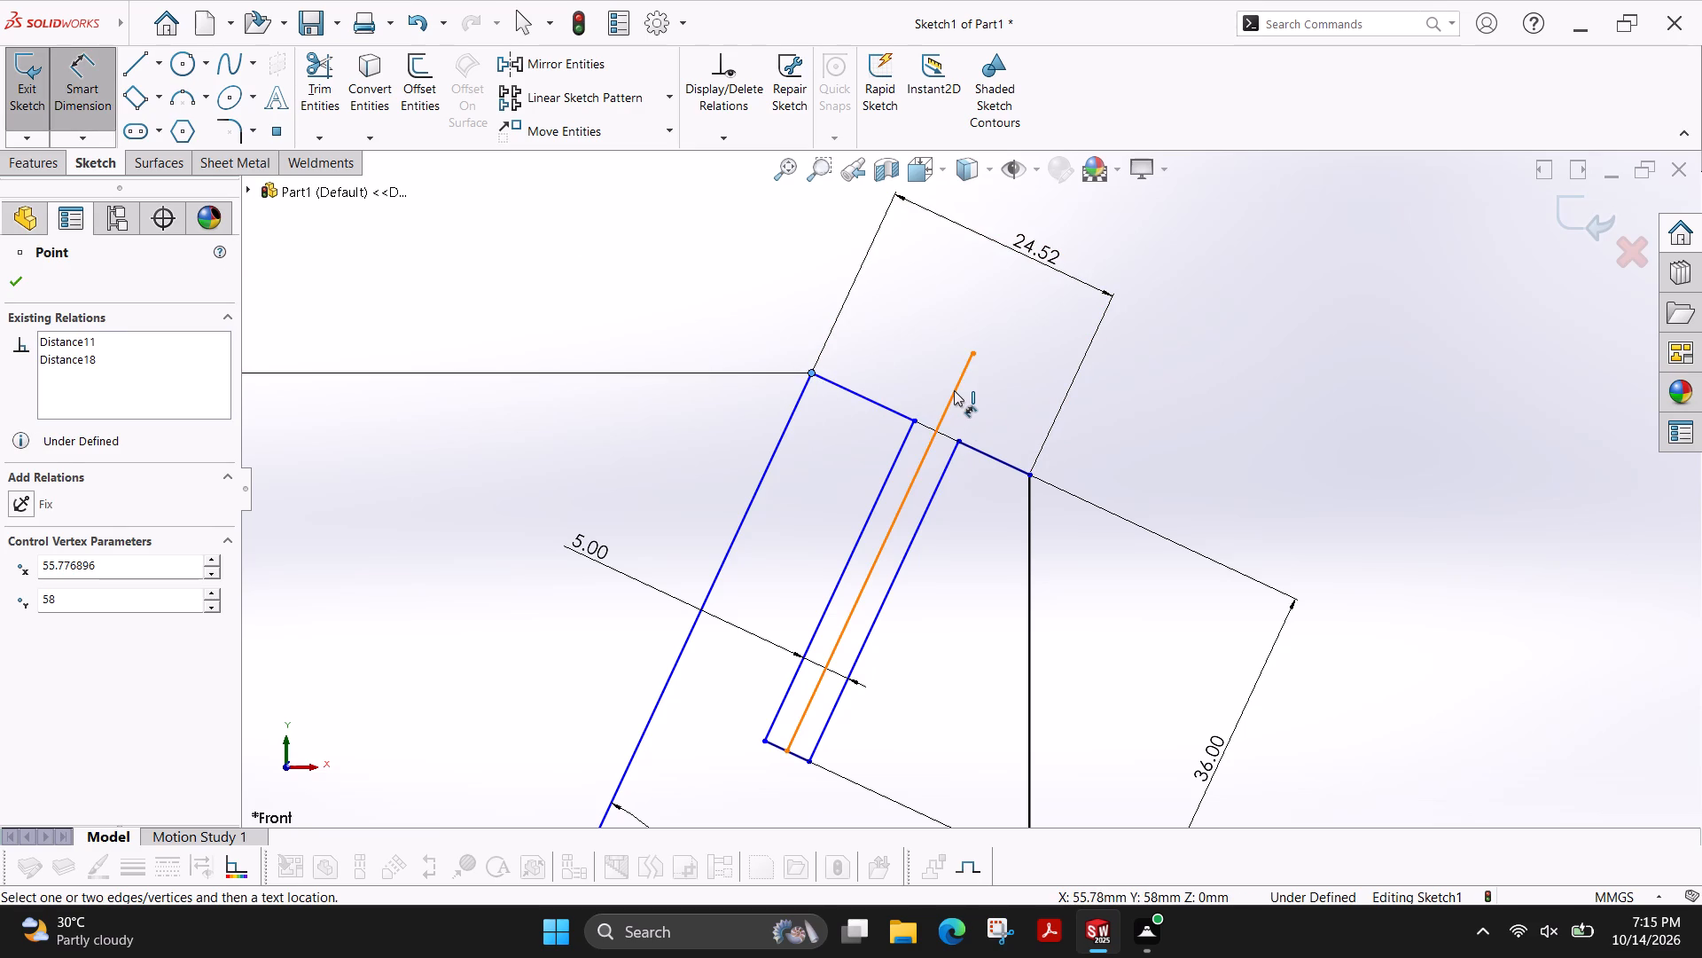
{"action": "left_click", "coordinate": [954, 390]}
{"action": "left_click", "coordinate": [943, 301]}
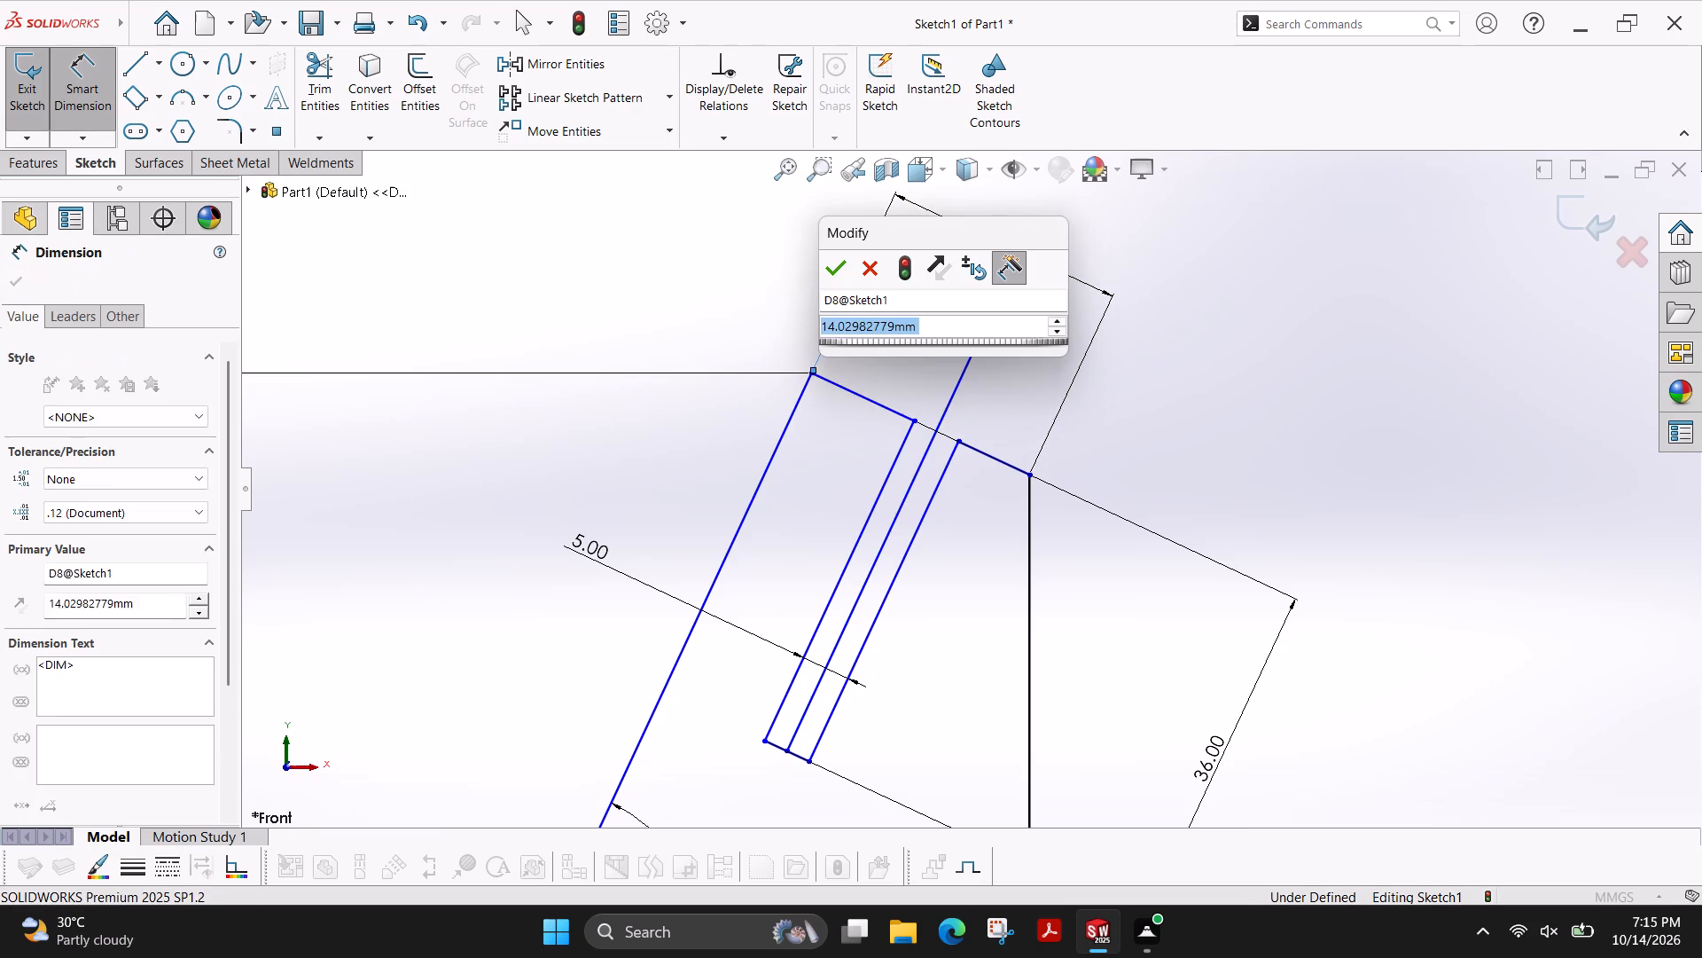
{"action": "type", "text": "12.26"}
{"action": "key", "text": "Return"}
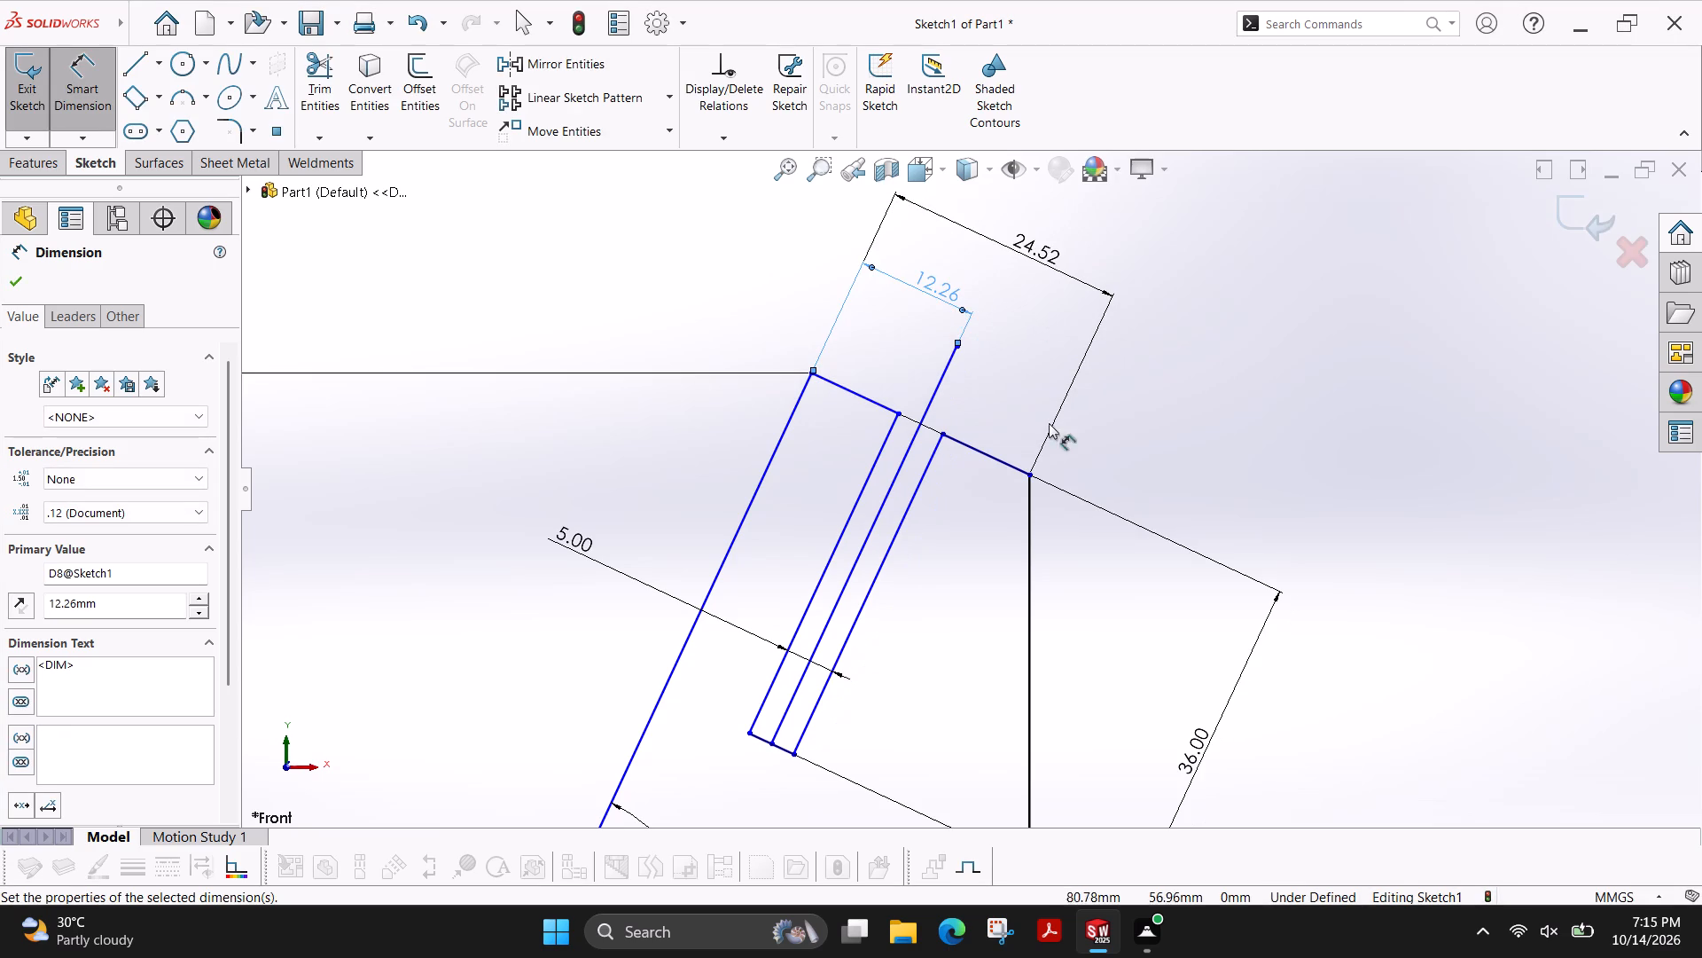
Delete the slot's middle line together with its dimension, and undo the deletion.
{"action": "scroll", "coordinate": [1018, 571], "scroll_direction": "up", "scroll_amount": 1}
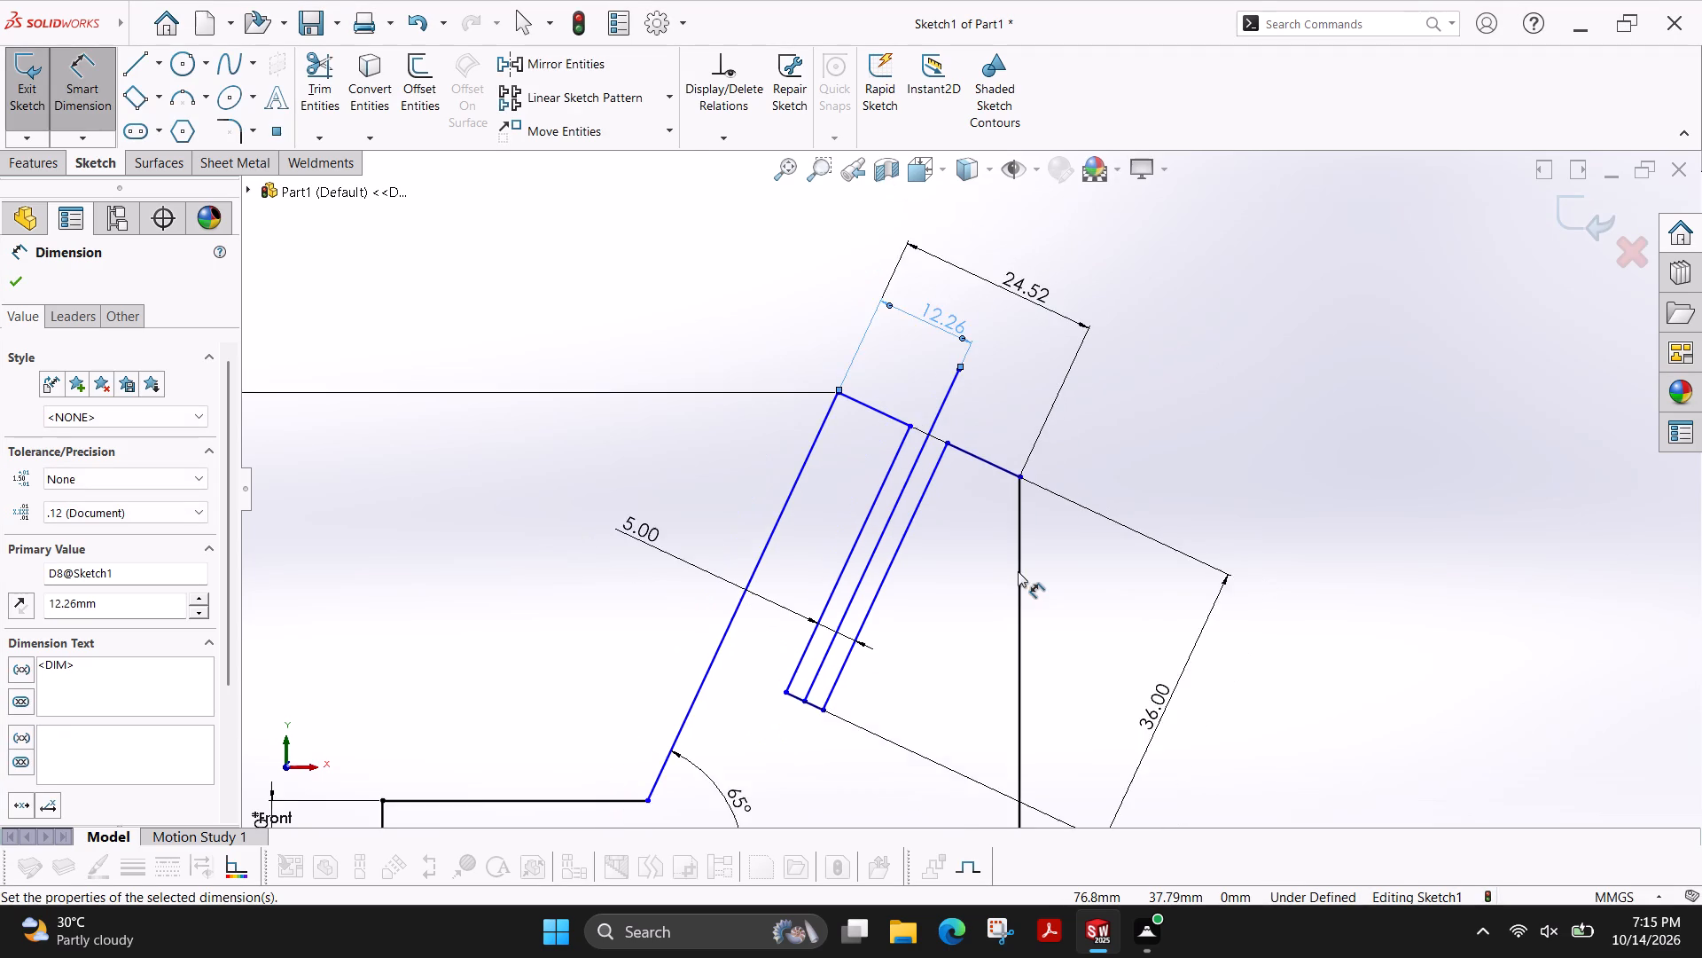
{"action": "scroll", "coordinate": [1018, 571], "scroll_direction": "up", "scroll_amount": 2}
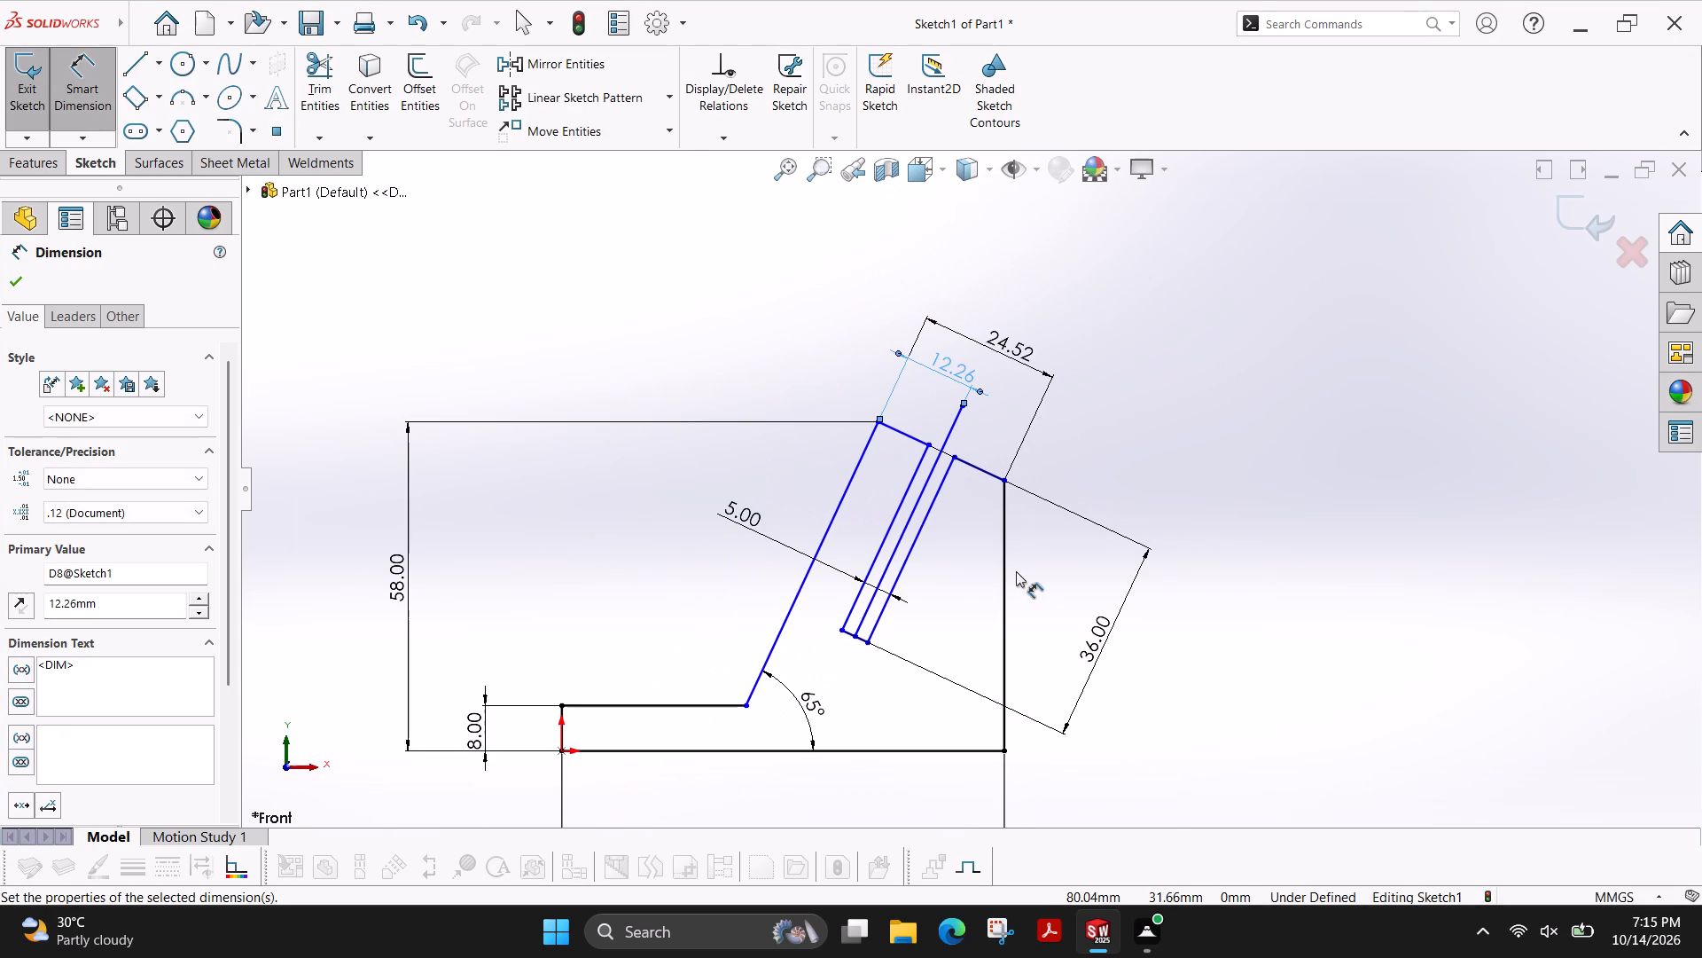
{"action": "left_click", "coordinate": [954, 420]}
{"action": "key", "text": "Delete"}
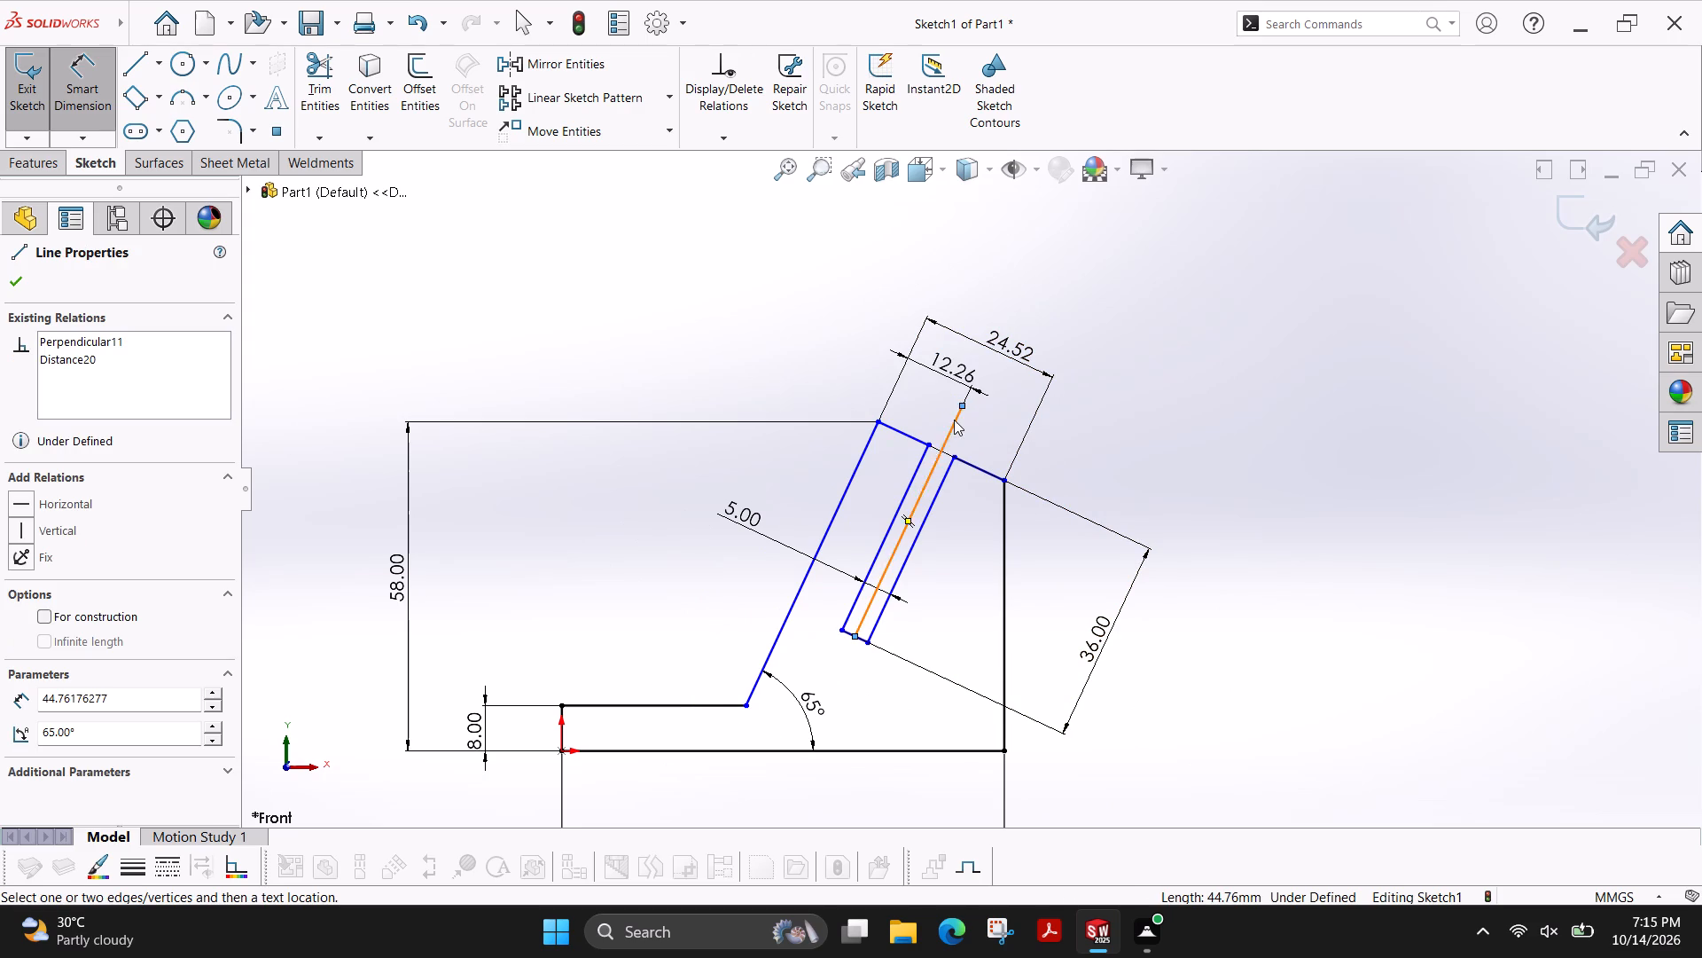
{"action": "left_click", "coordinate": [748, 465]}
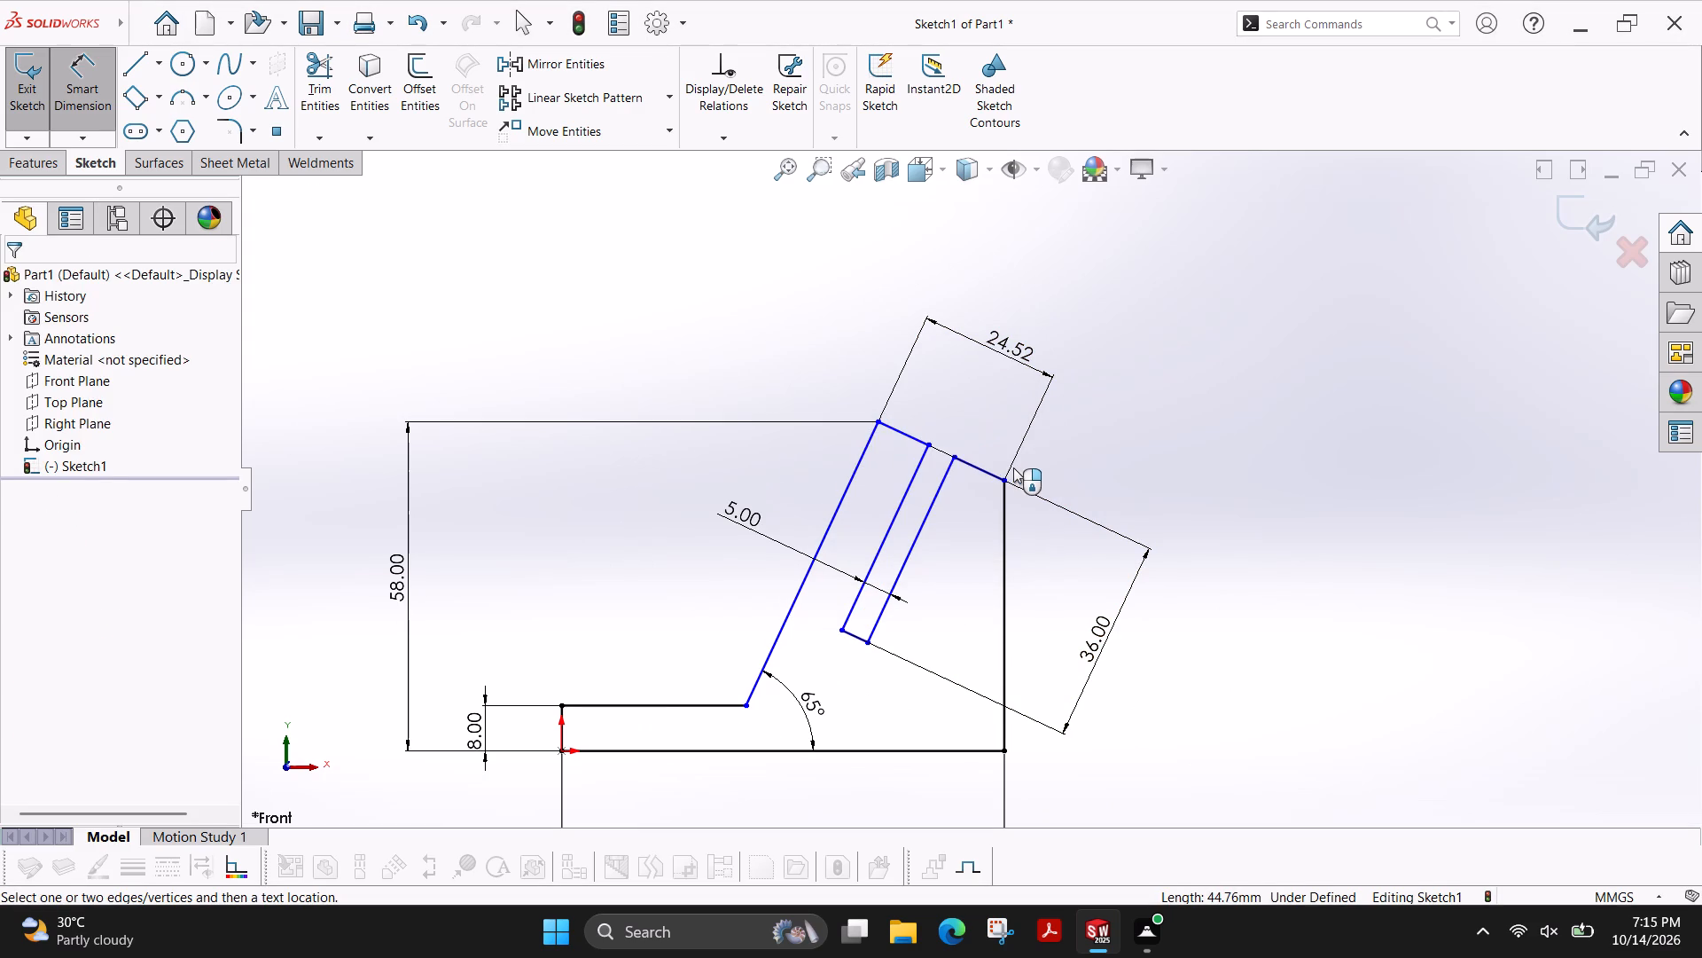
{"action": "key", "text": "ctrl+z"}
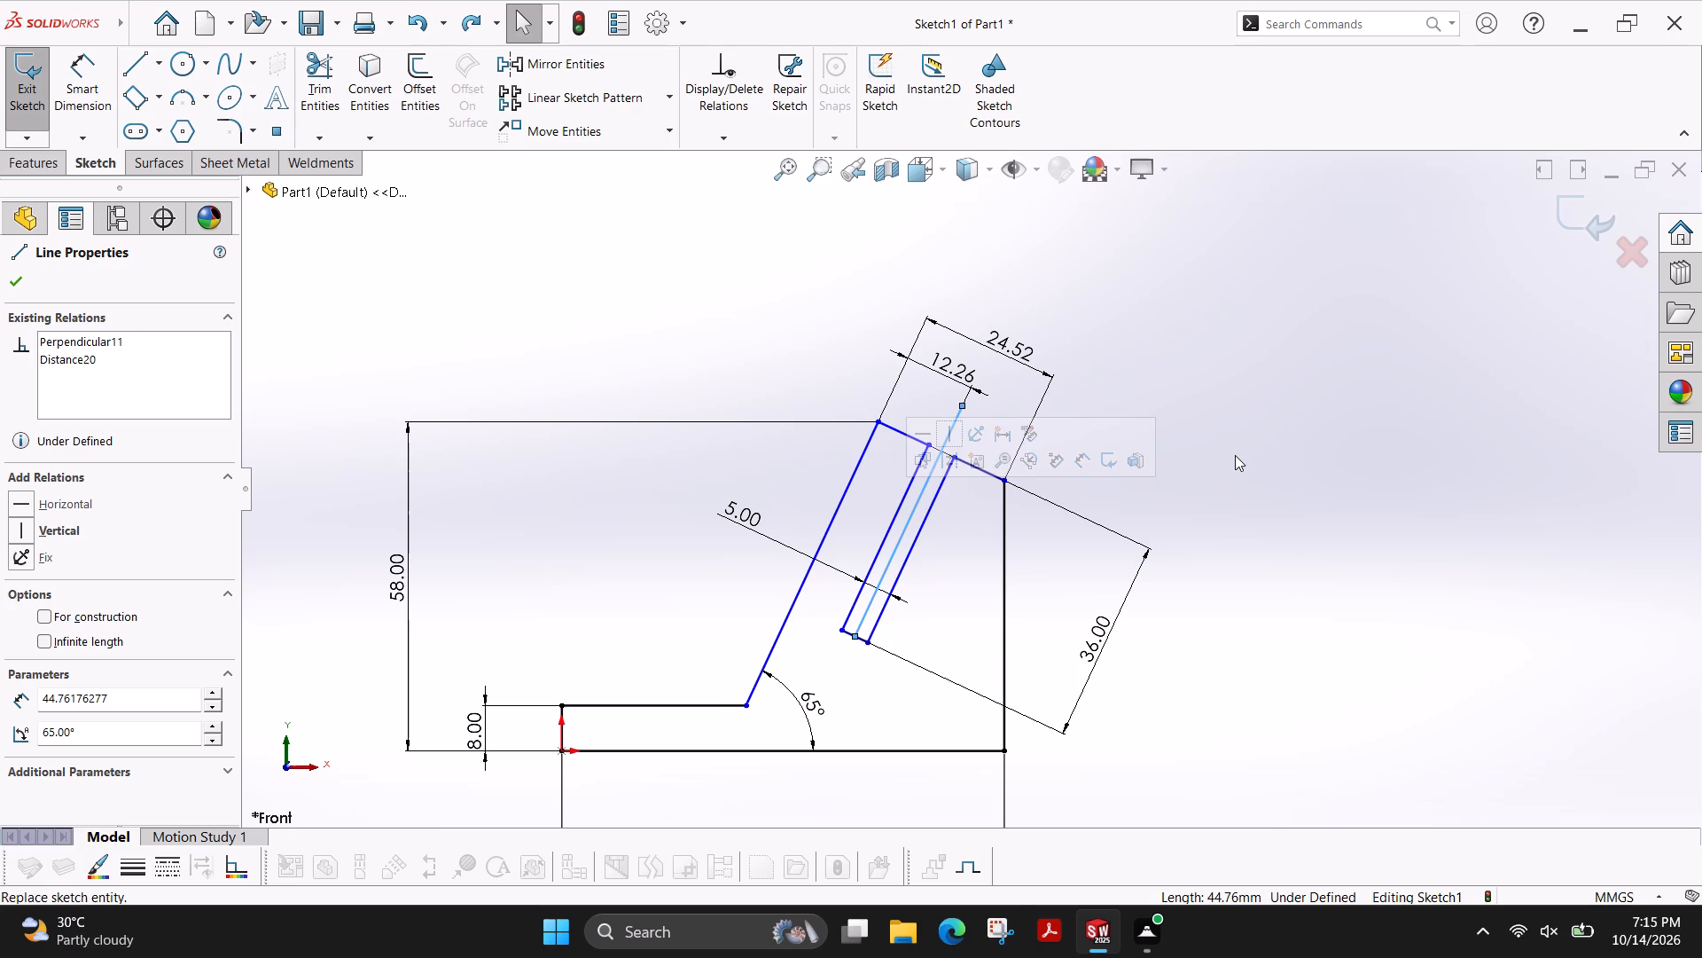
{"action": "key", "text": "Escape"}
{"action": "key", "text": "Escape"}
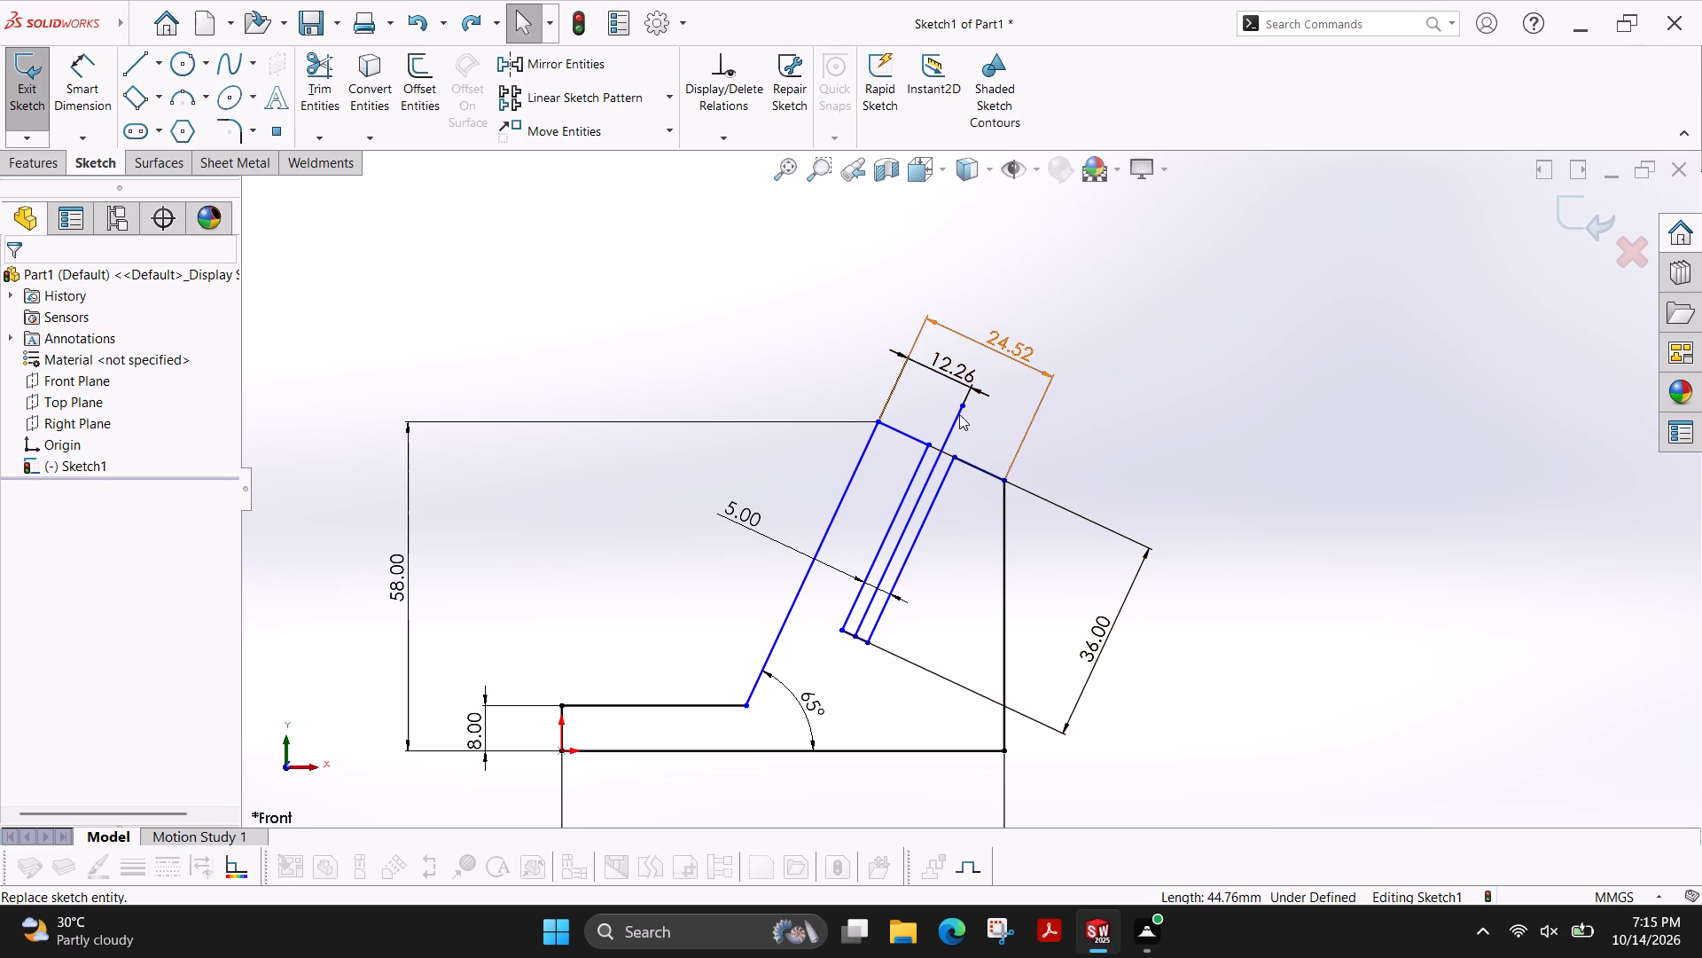
Check the distance from the top corner of the vertical side to the slot's middle line, without placing a dimension.
{"action": "left_click", "coordinate": [87, 107]}
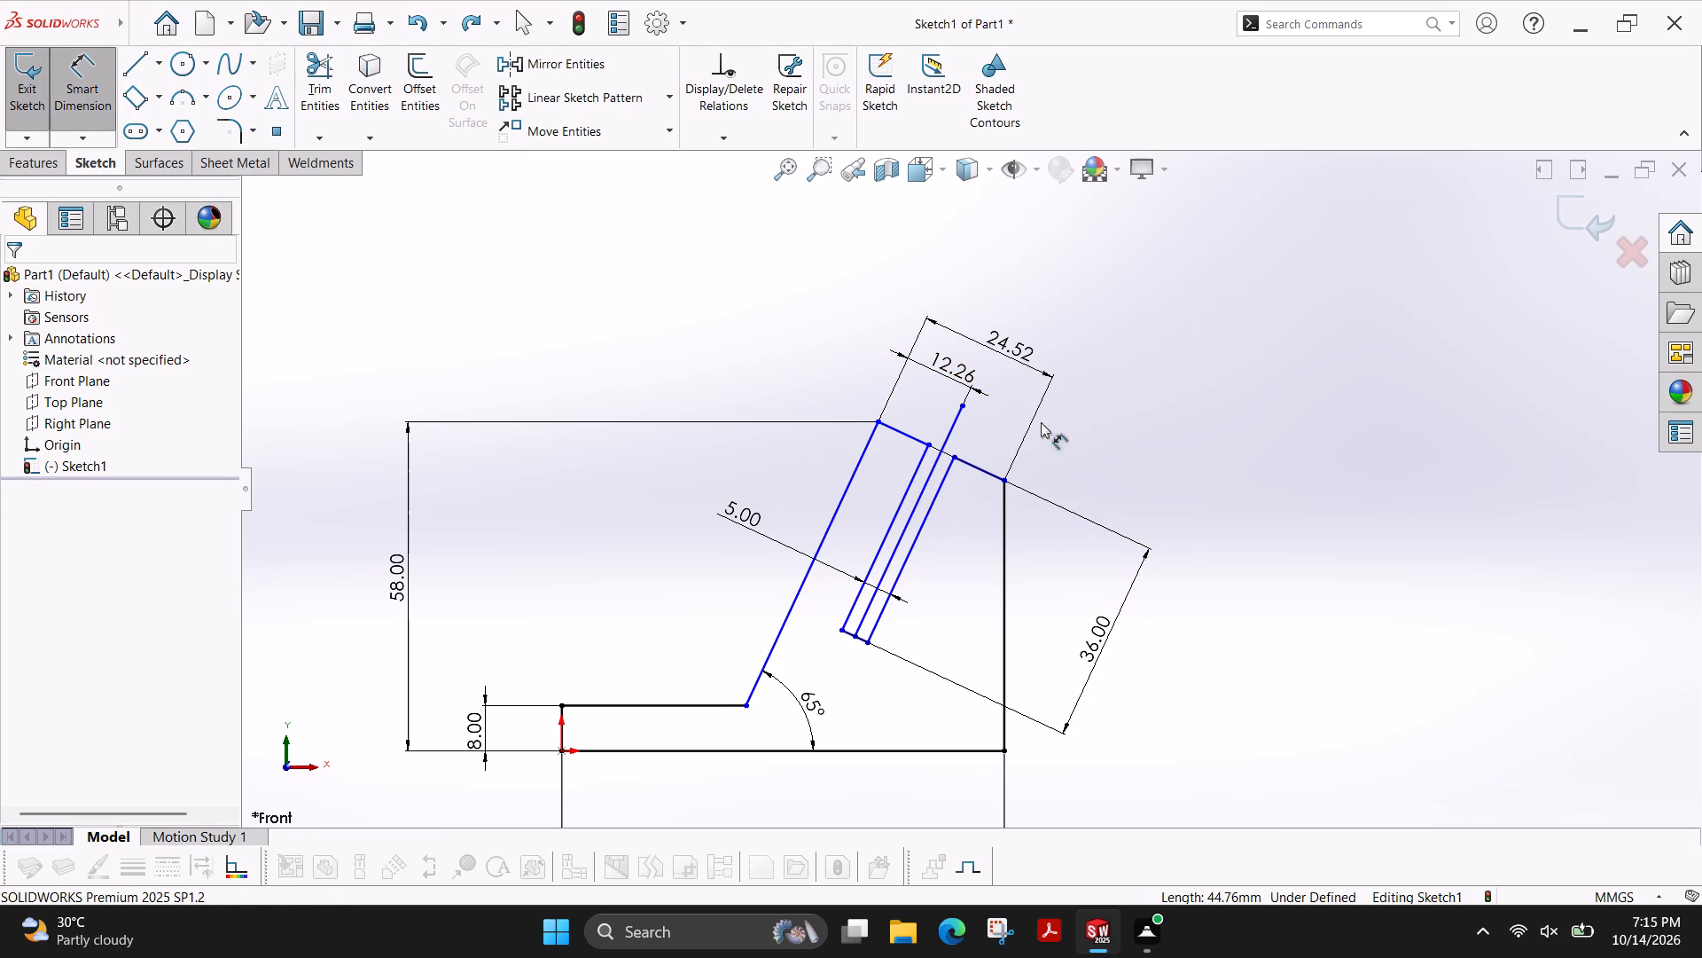
{"action": "left_click", "coordinate": [1003, 482]}
{"action": "left_click", "coordinate": [951, 435]}
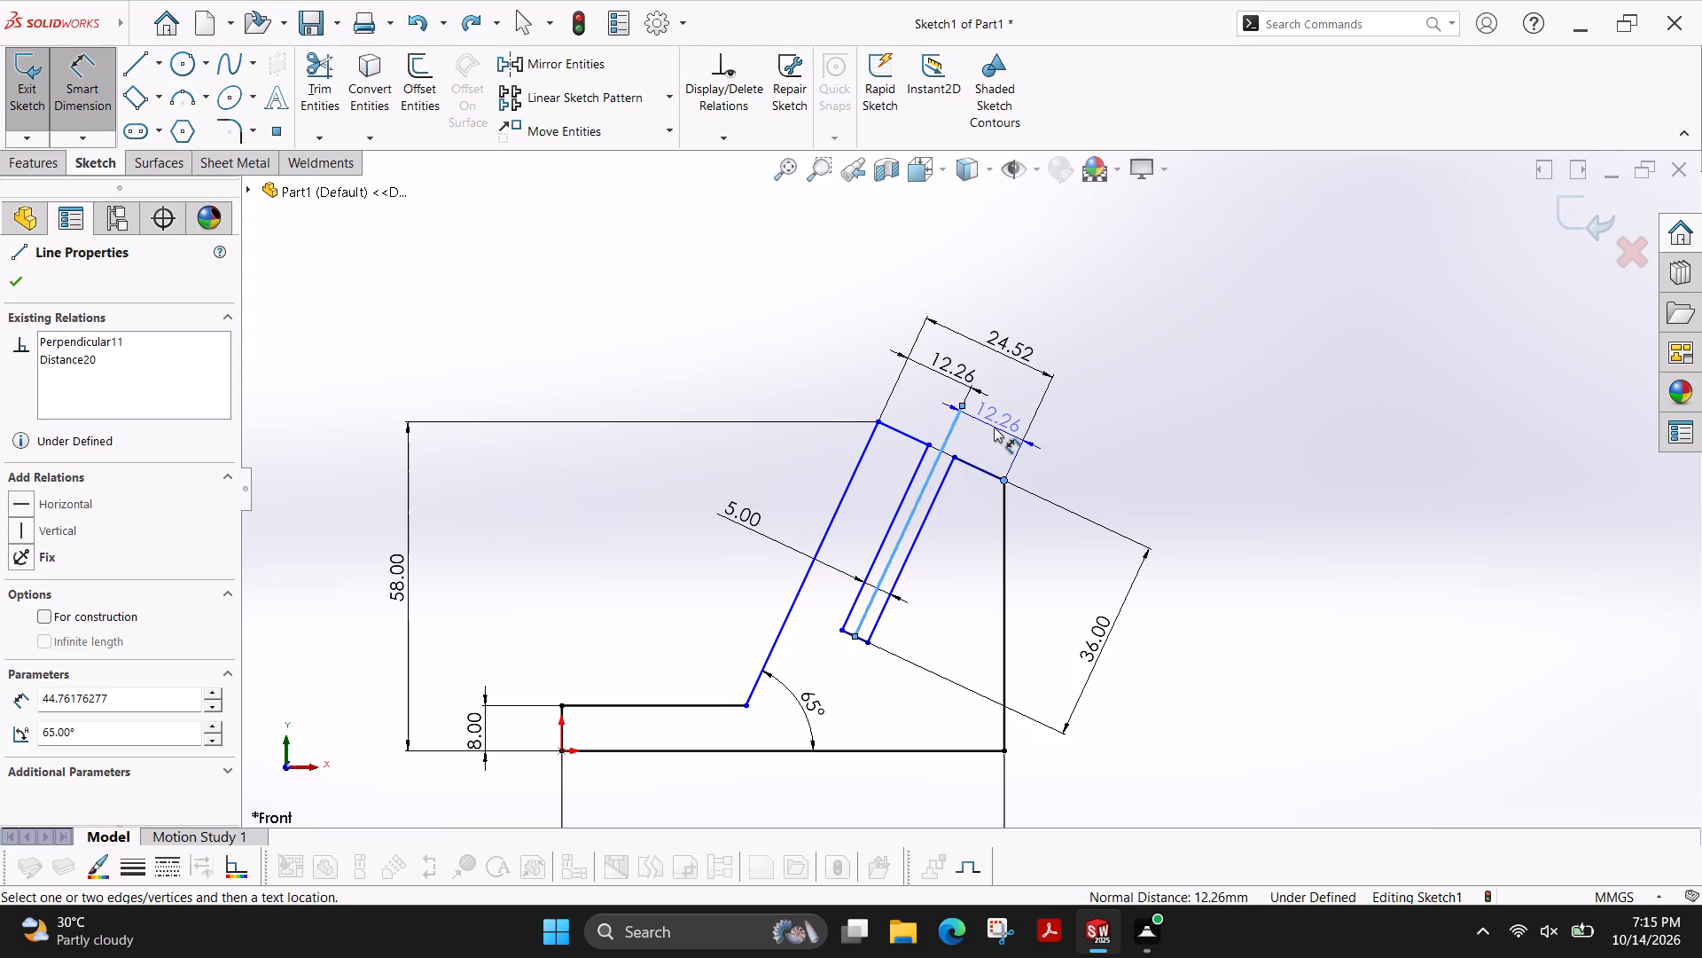
{"action": "key", "text": "Escape"}
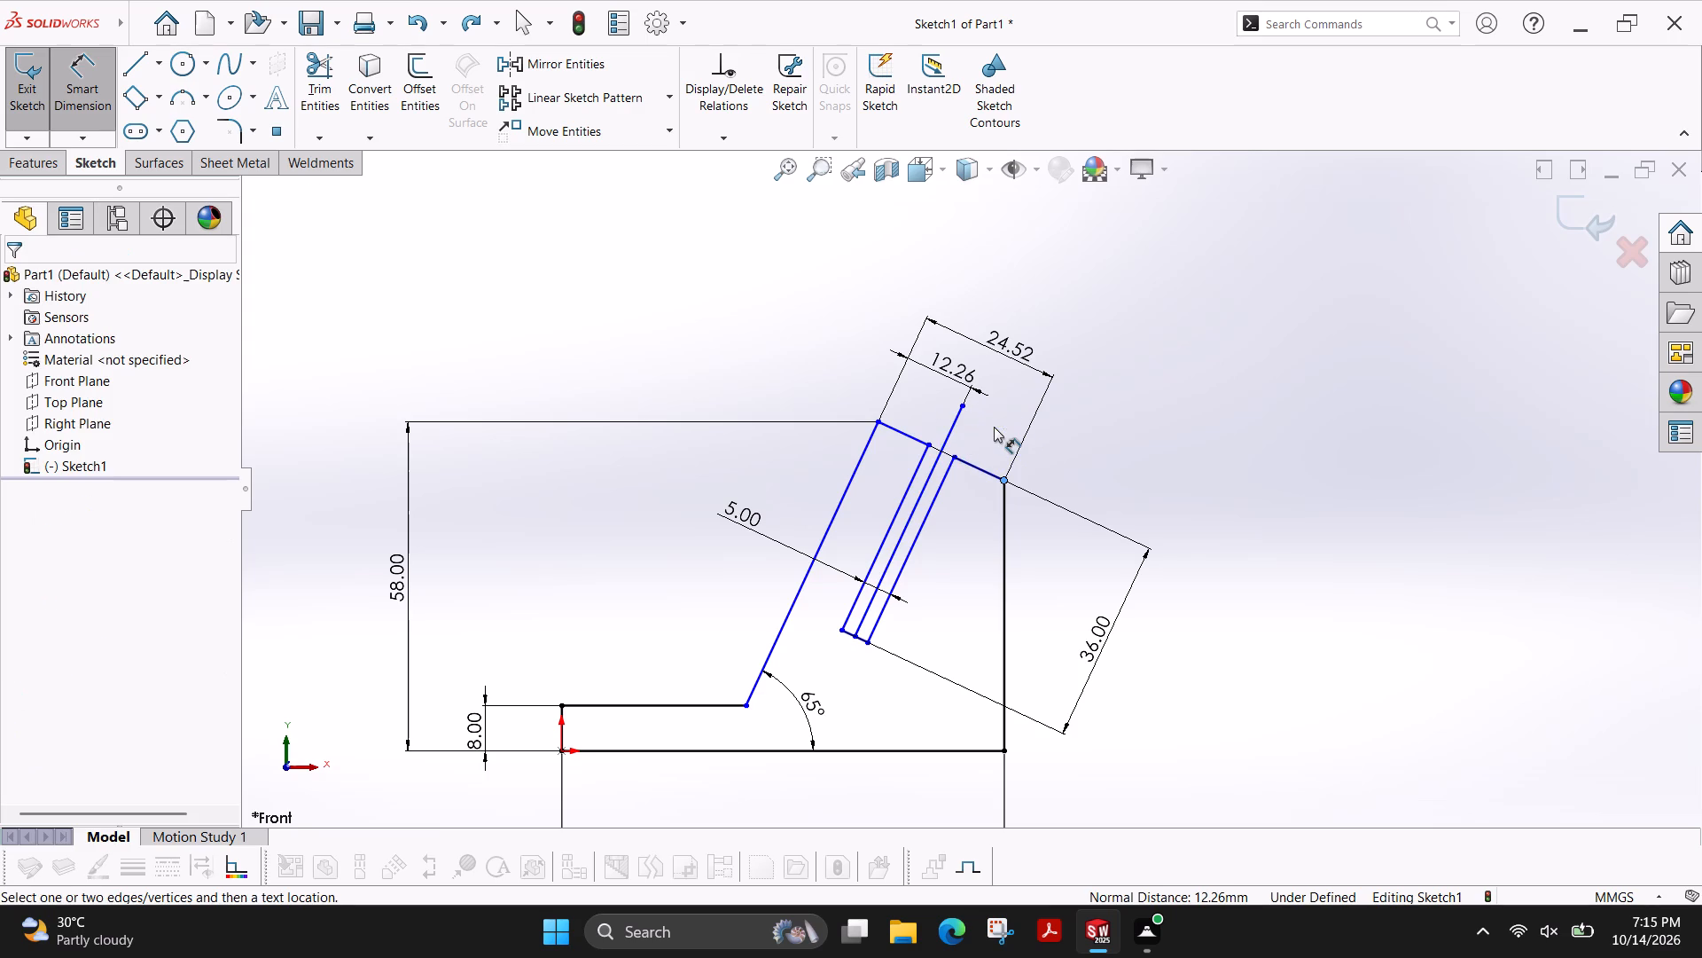
{"action": "key", "text": "Escape"}
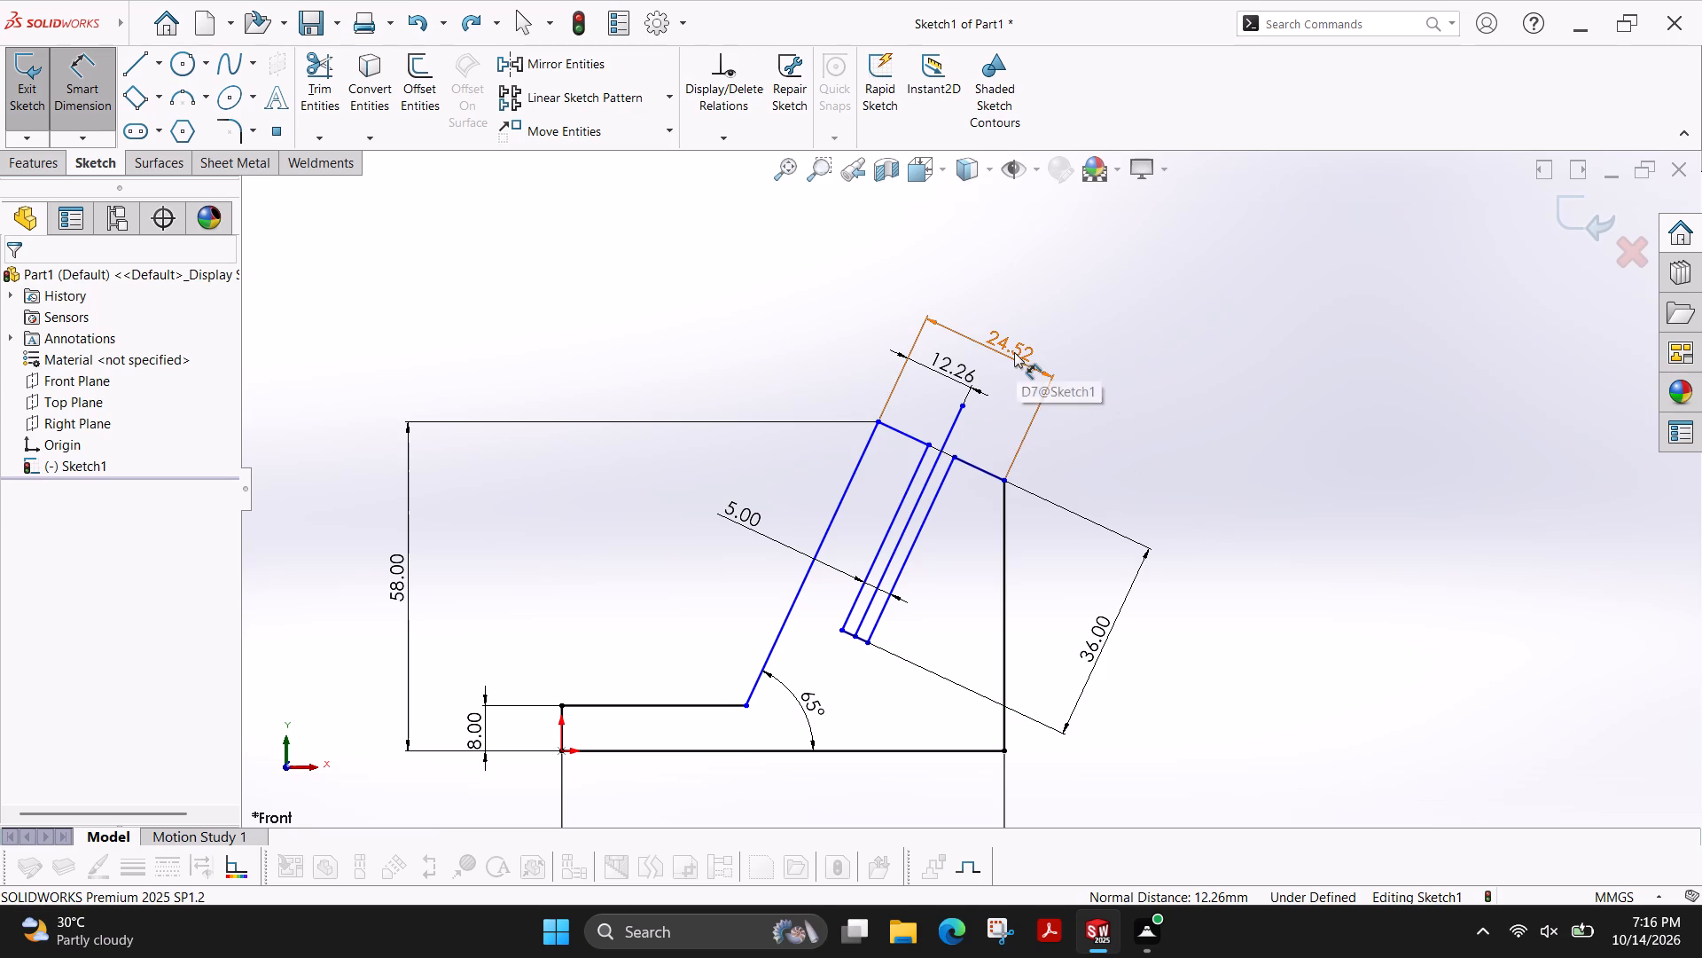
Delete the slot's middle line along with its associated dimension.
{"action": "left_click", "coordinate": [954, 430]}
{"action": "key", "text": "Delete"}
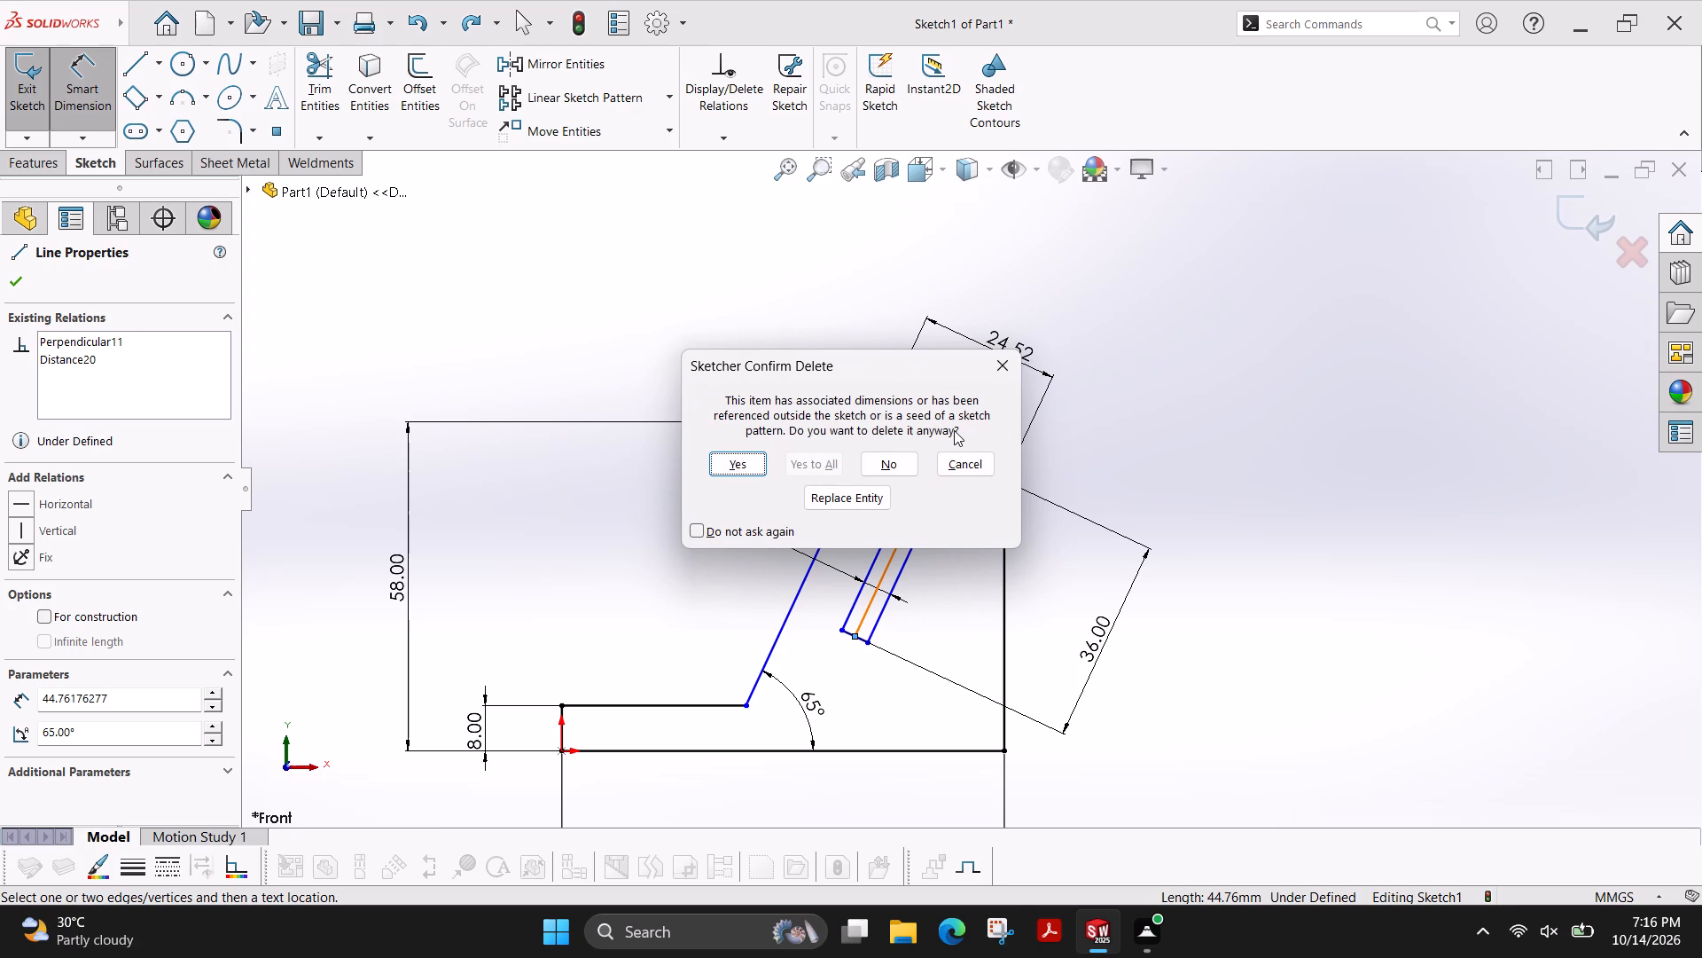
{"action": "left_click", "coordinate": [753, 466]}
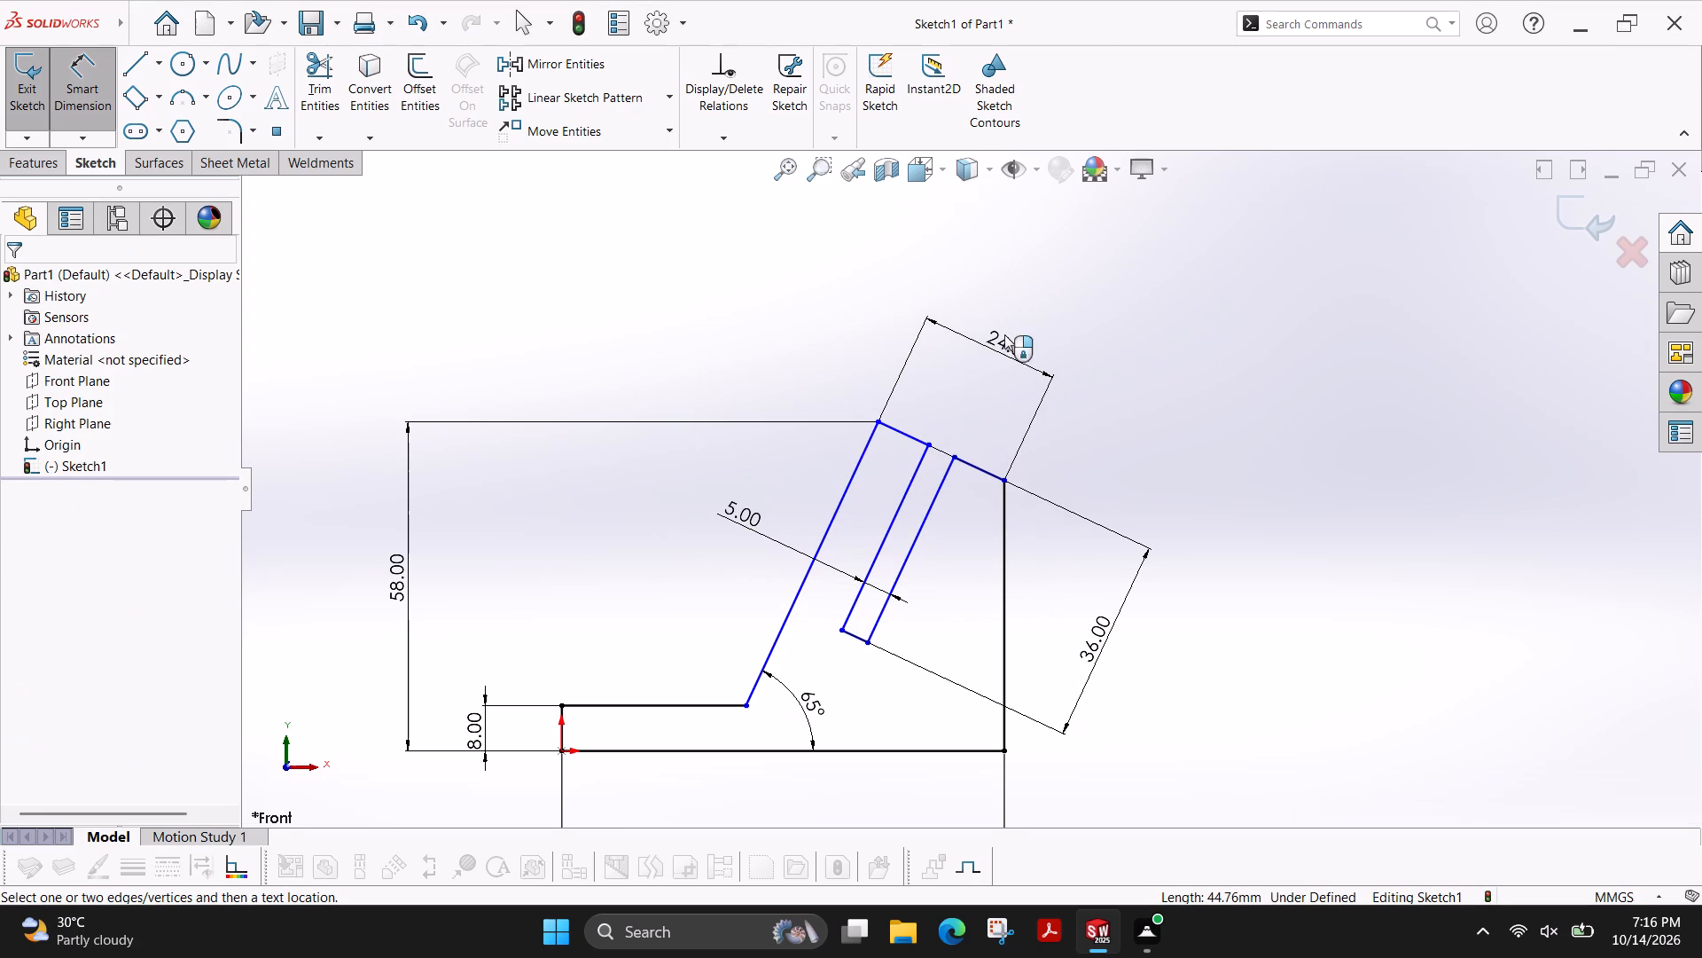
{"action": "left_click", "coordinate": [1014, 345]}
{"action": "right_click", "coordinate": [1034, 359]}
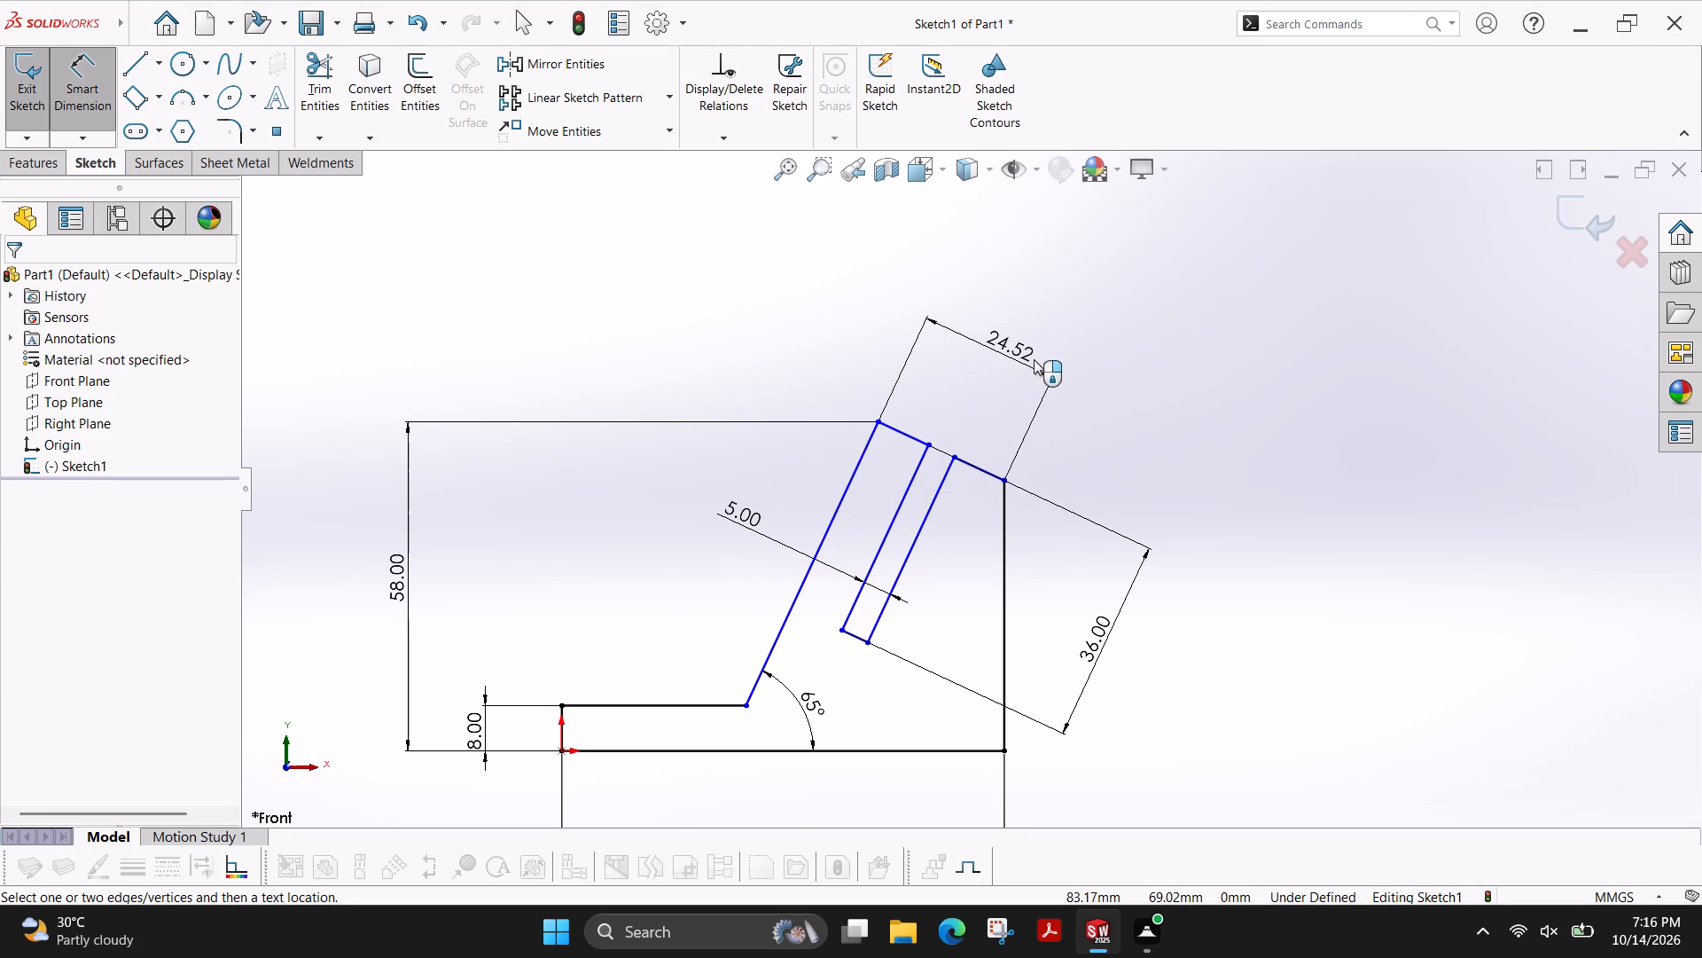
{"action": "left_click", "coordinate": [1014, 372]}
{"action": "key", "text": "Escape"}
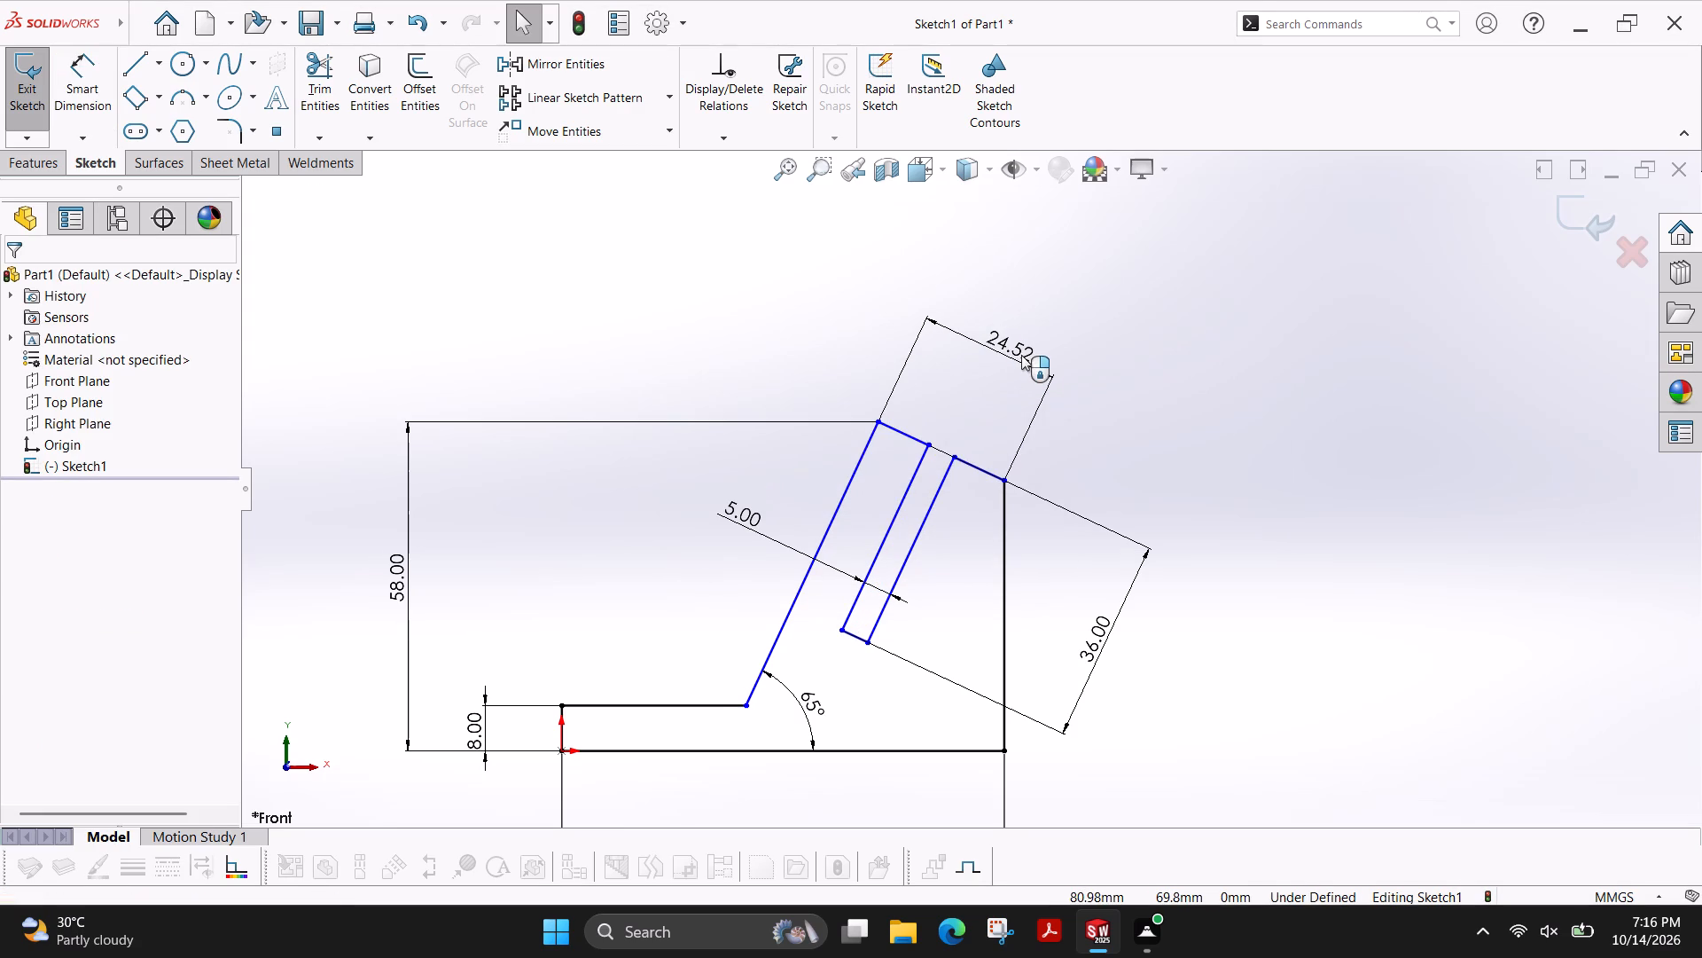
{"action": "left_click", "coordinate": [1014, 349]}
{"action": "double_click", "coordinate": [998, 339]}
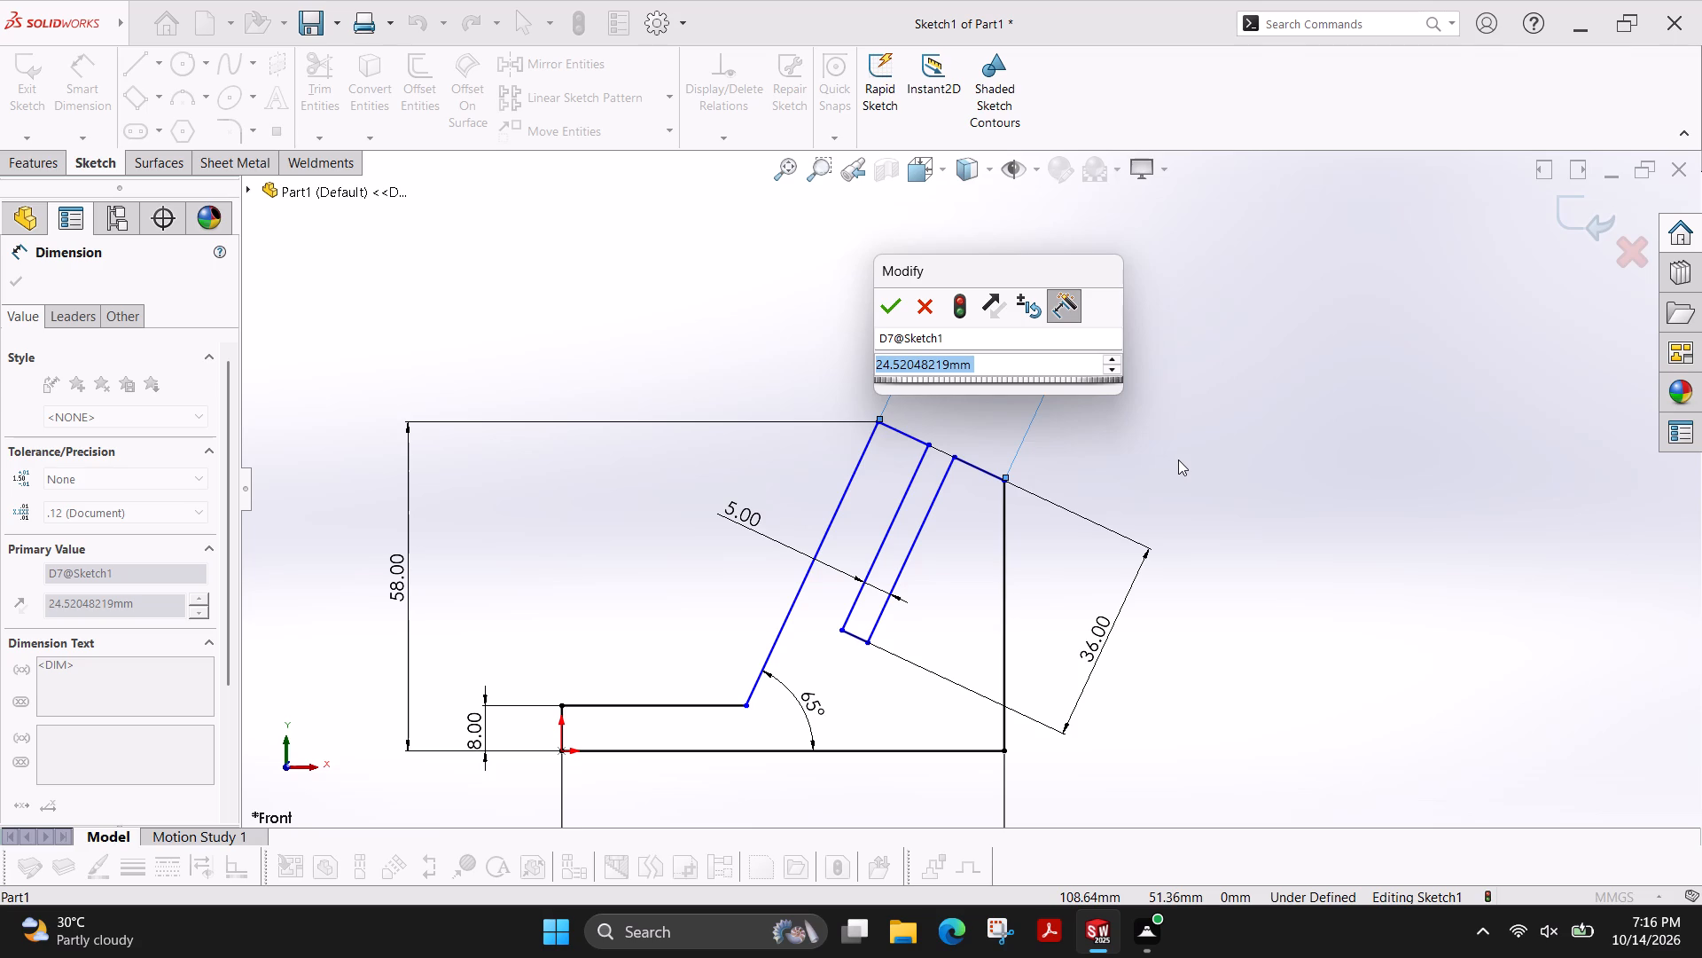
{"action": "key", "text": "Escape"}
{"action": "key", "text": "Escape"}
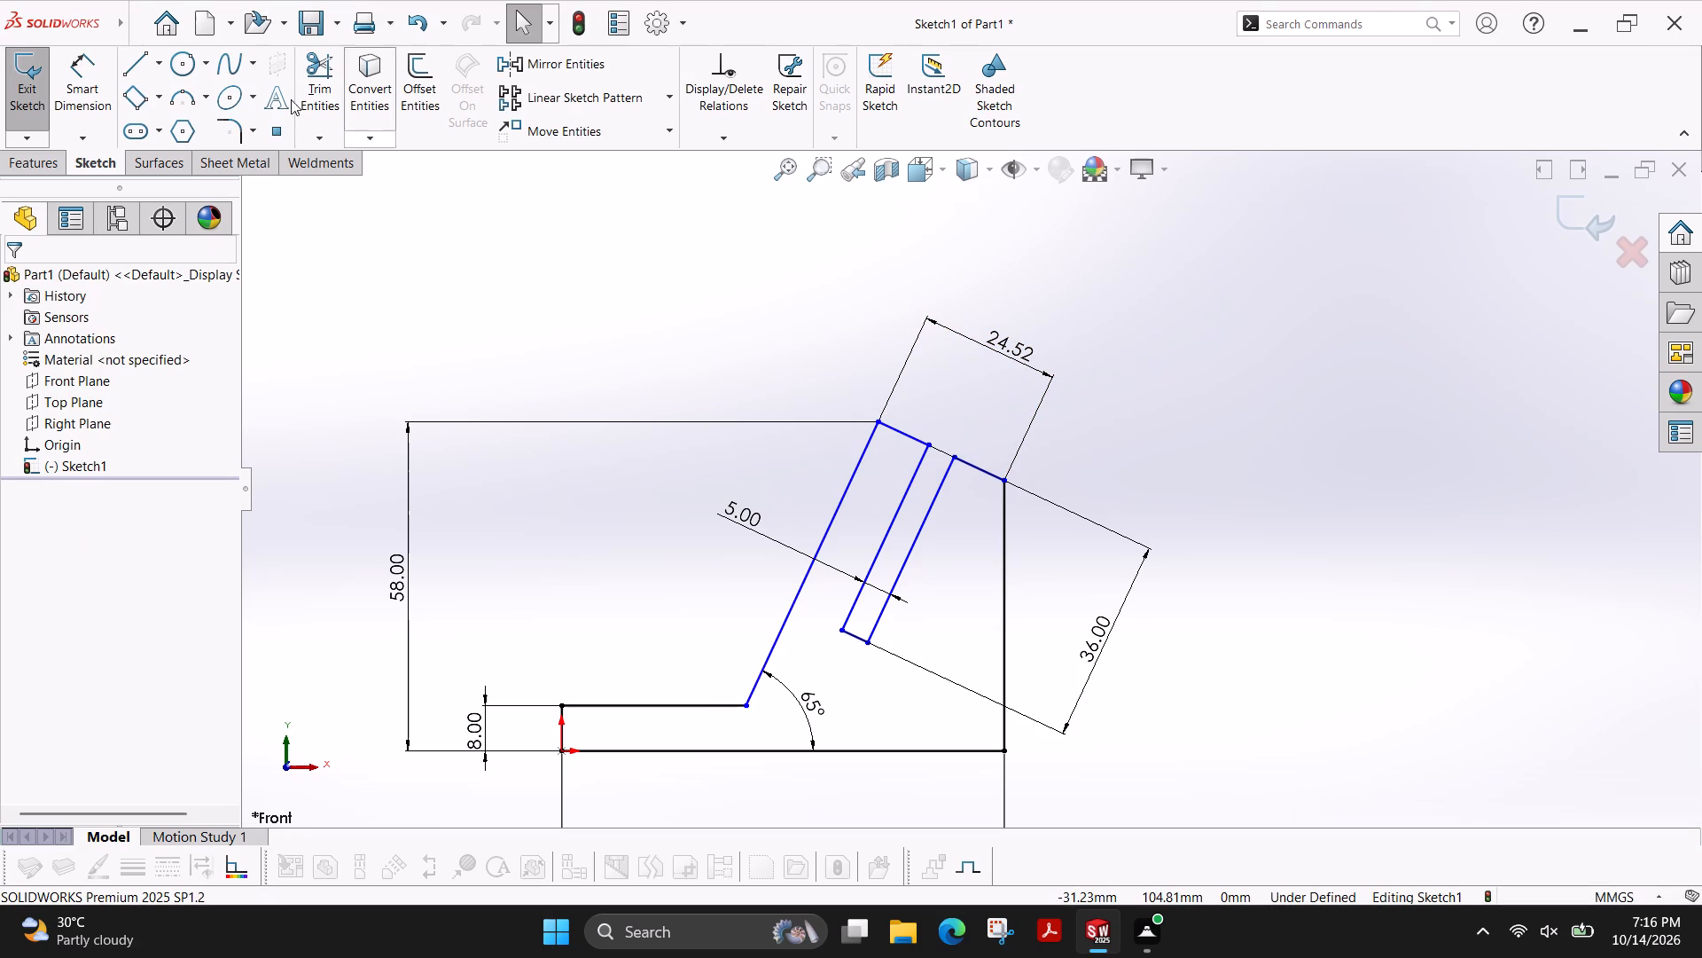
Dimension the sloped top edge segment from the profile's highest corner to the slot as 15 mm.
{"action": "left_click", "coordinate": [78, 71]}
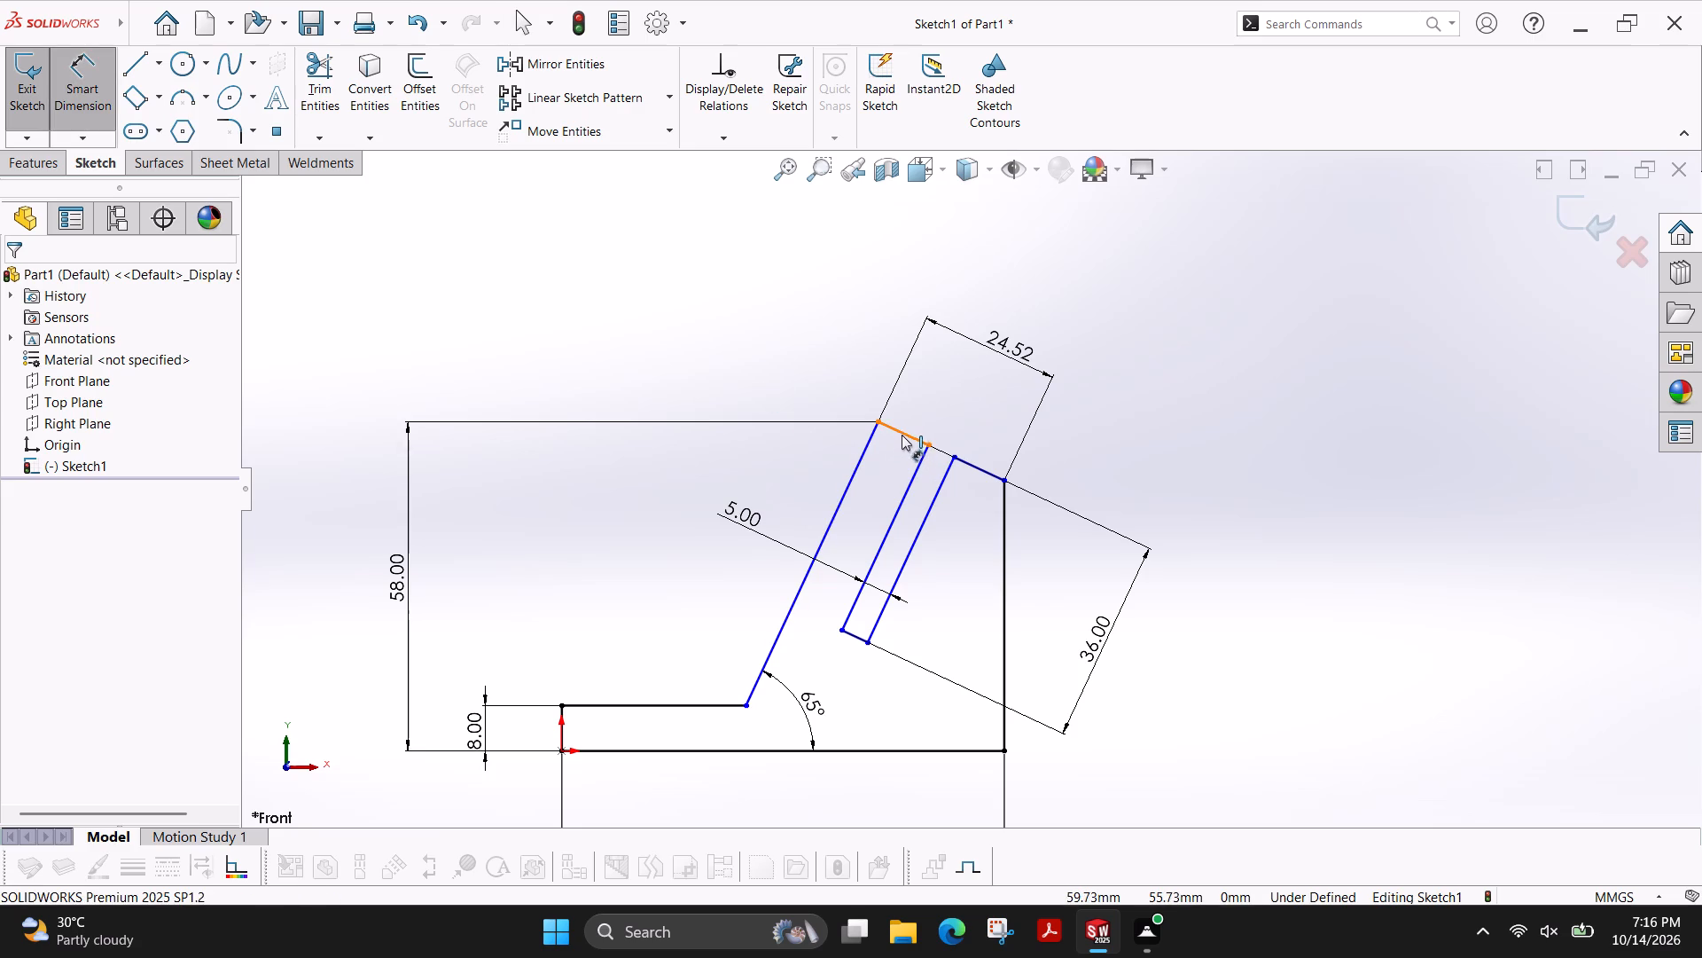
{"action": "left_click", "coordinate": [904, 435]}
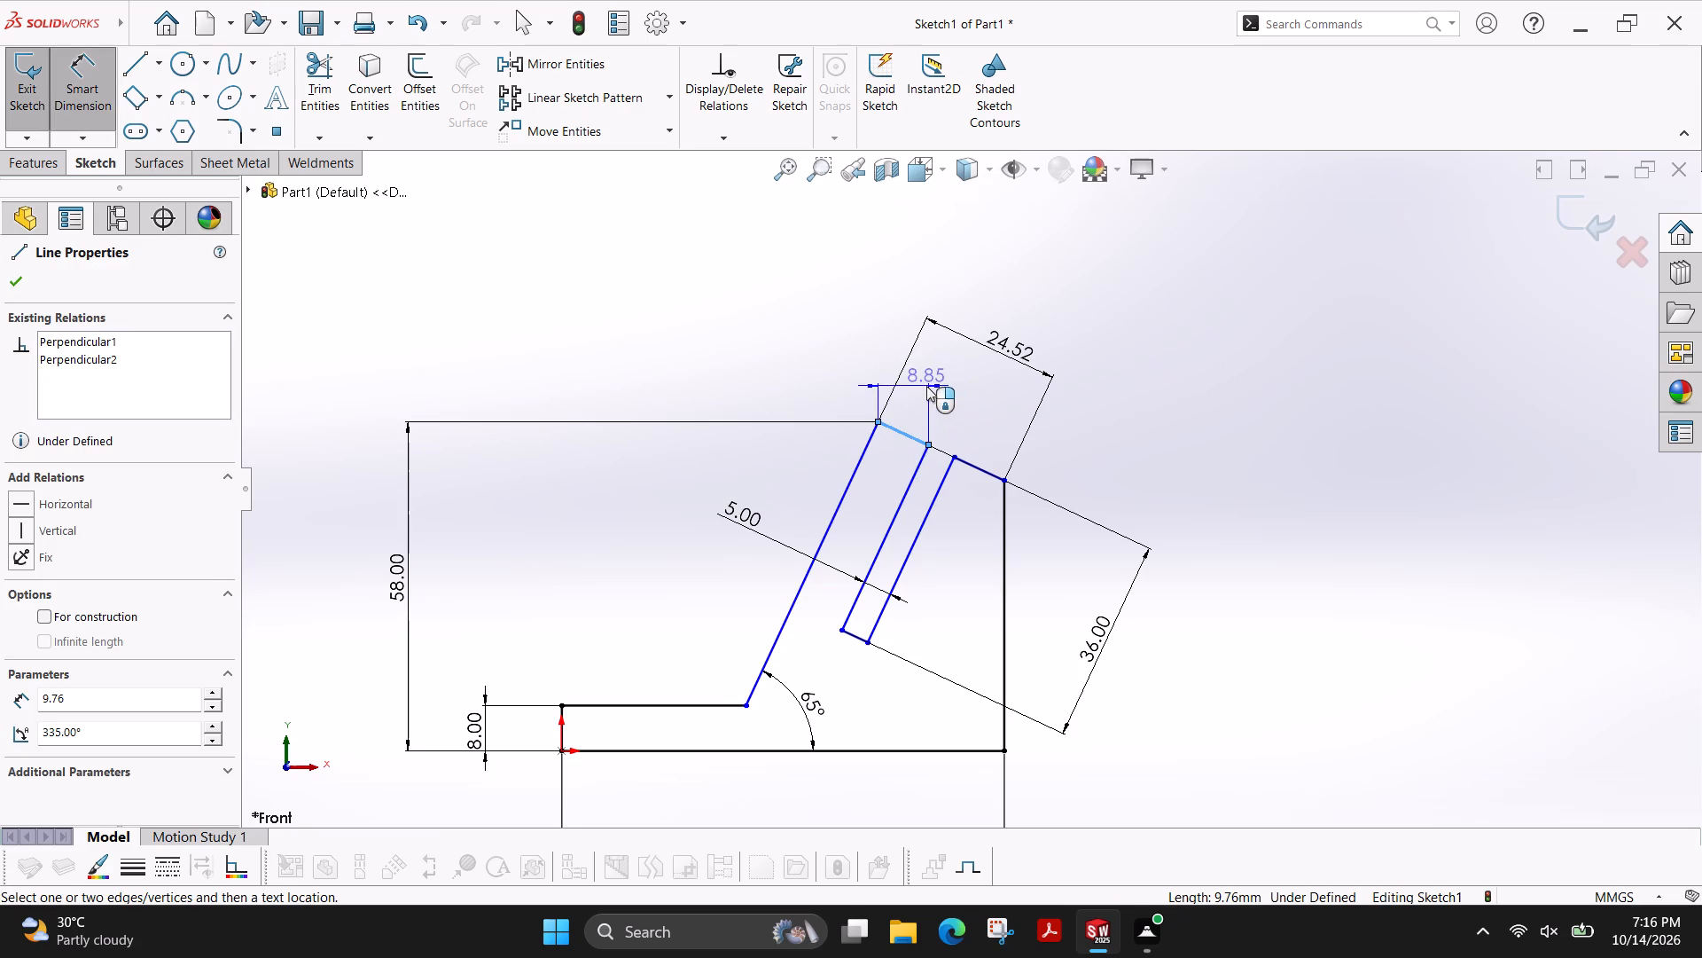
{"action": "left_click", "coordinate": [935, 385]}
{"action": "type", "text": "15"}
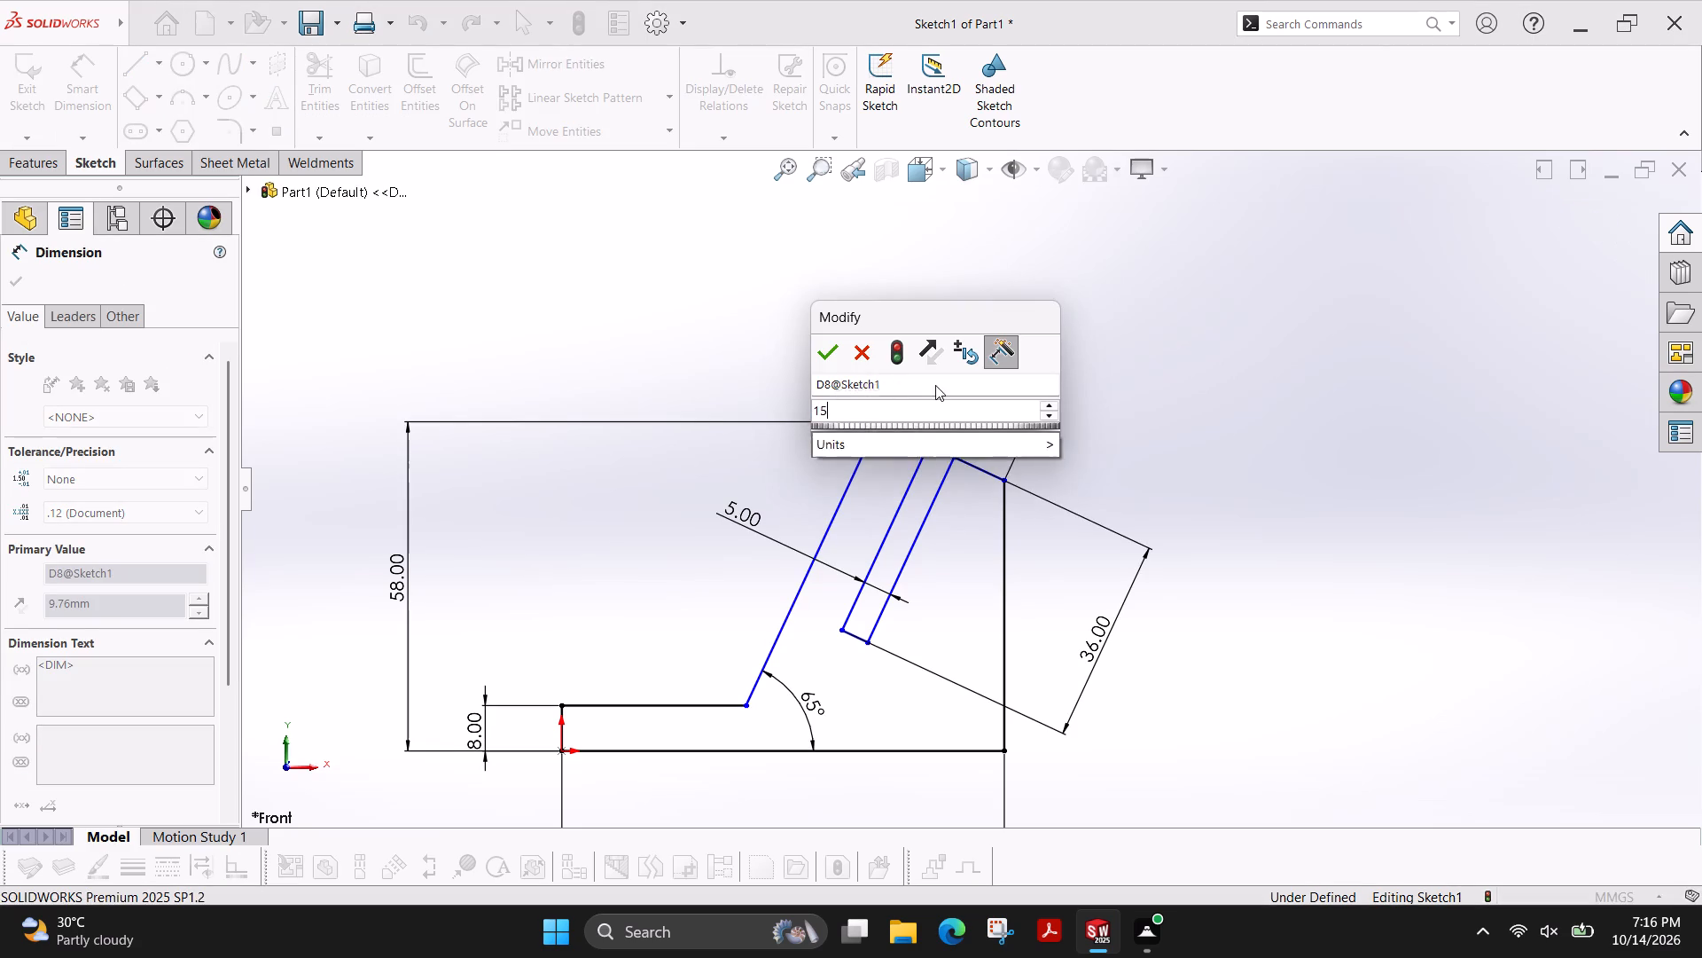
{"action": "key", "text": "Return"}
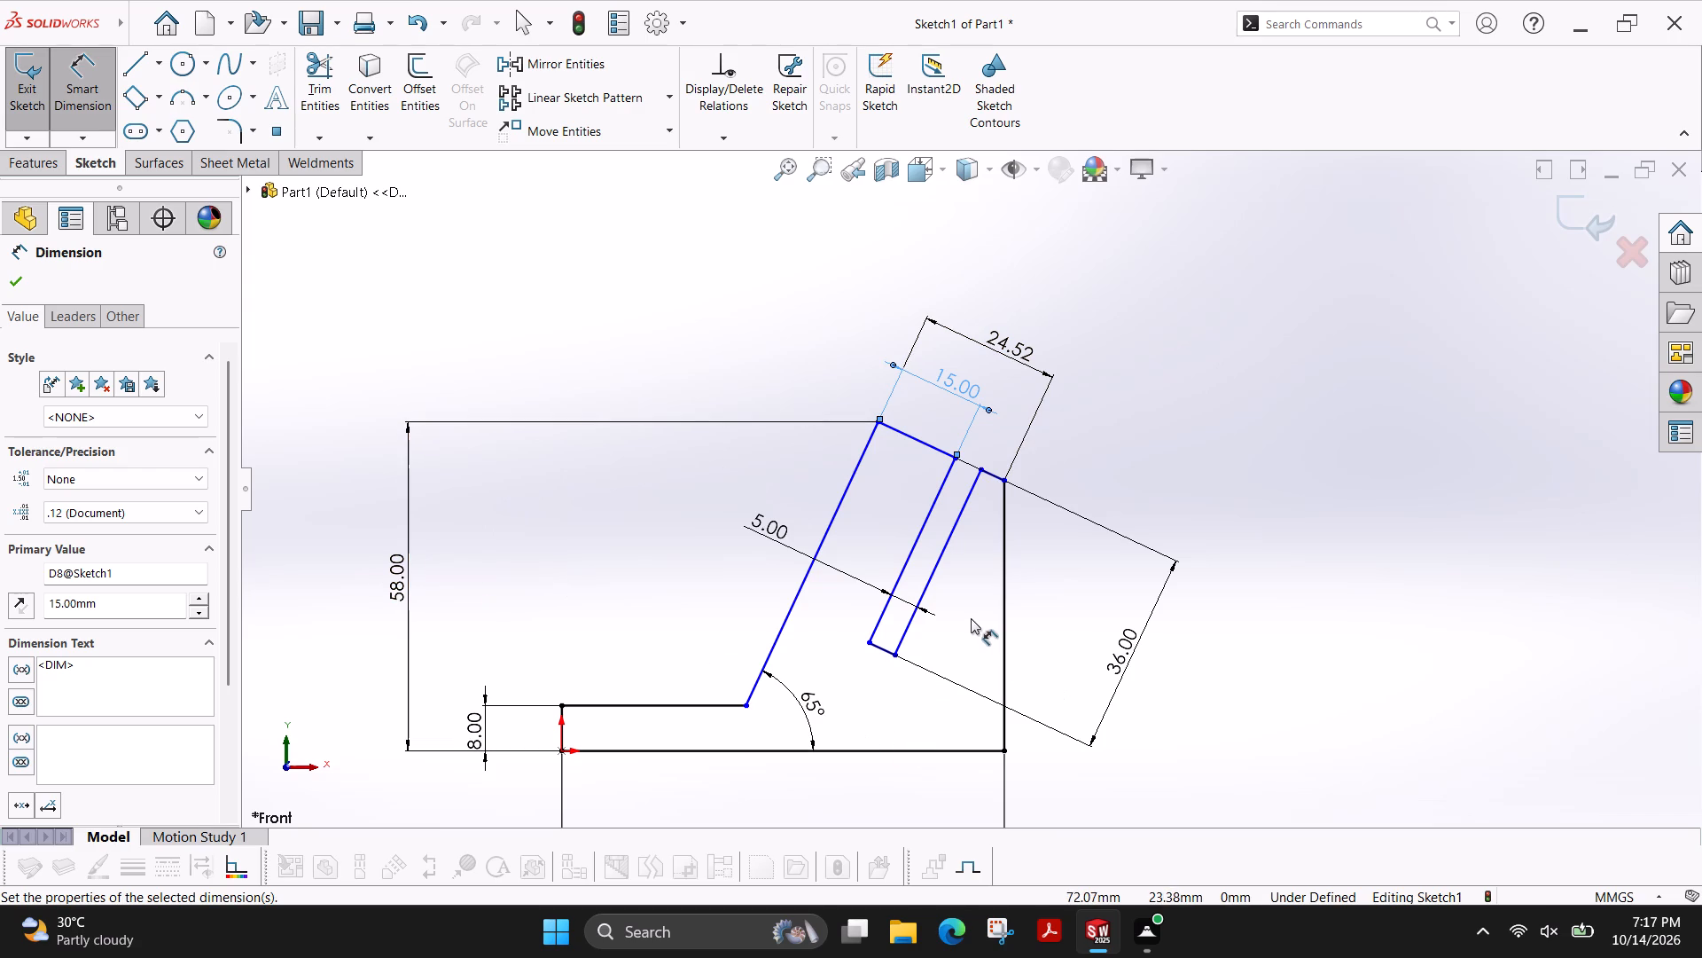
Check the length of the short top segment between the slot and the vertical side, without placing a dimension.
{"action": "left_click", "coordinate": [988, 471]}
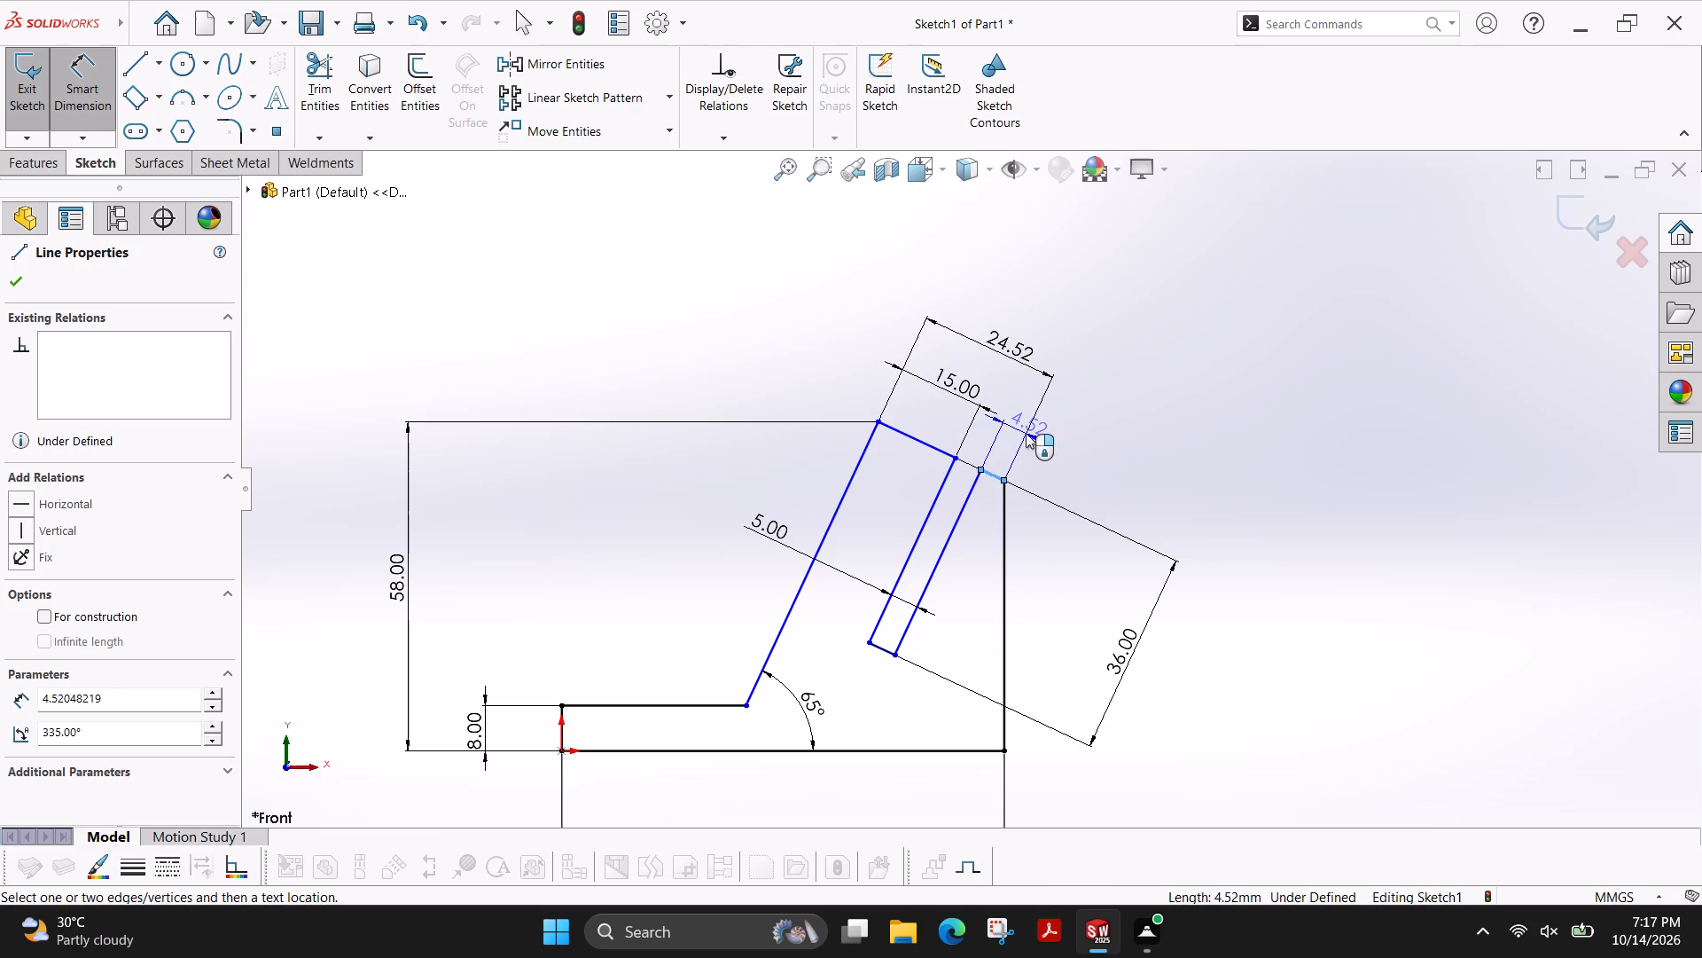
{"action": "key", "text": "Escape"}
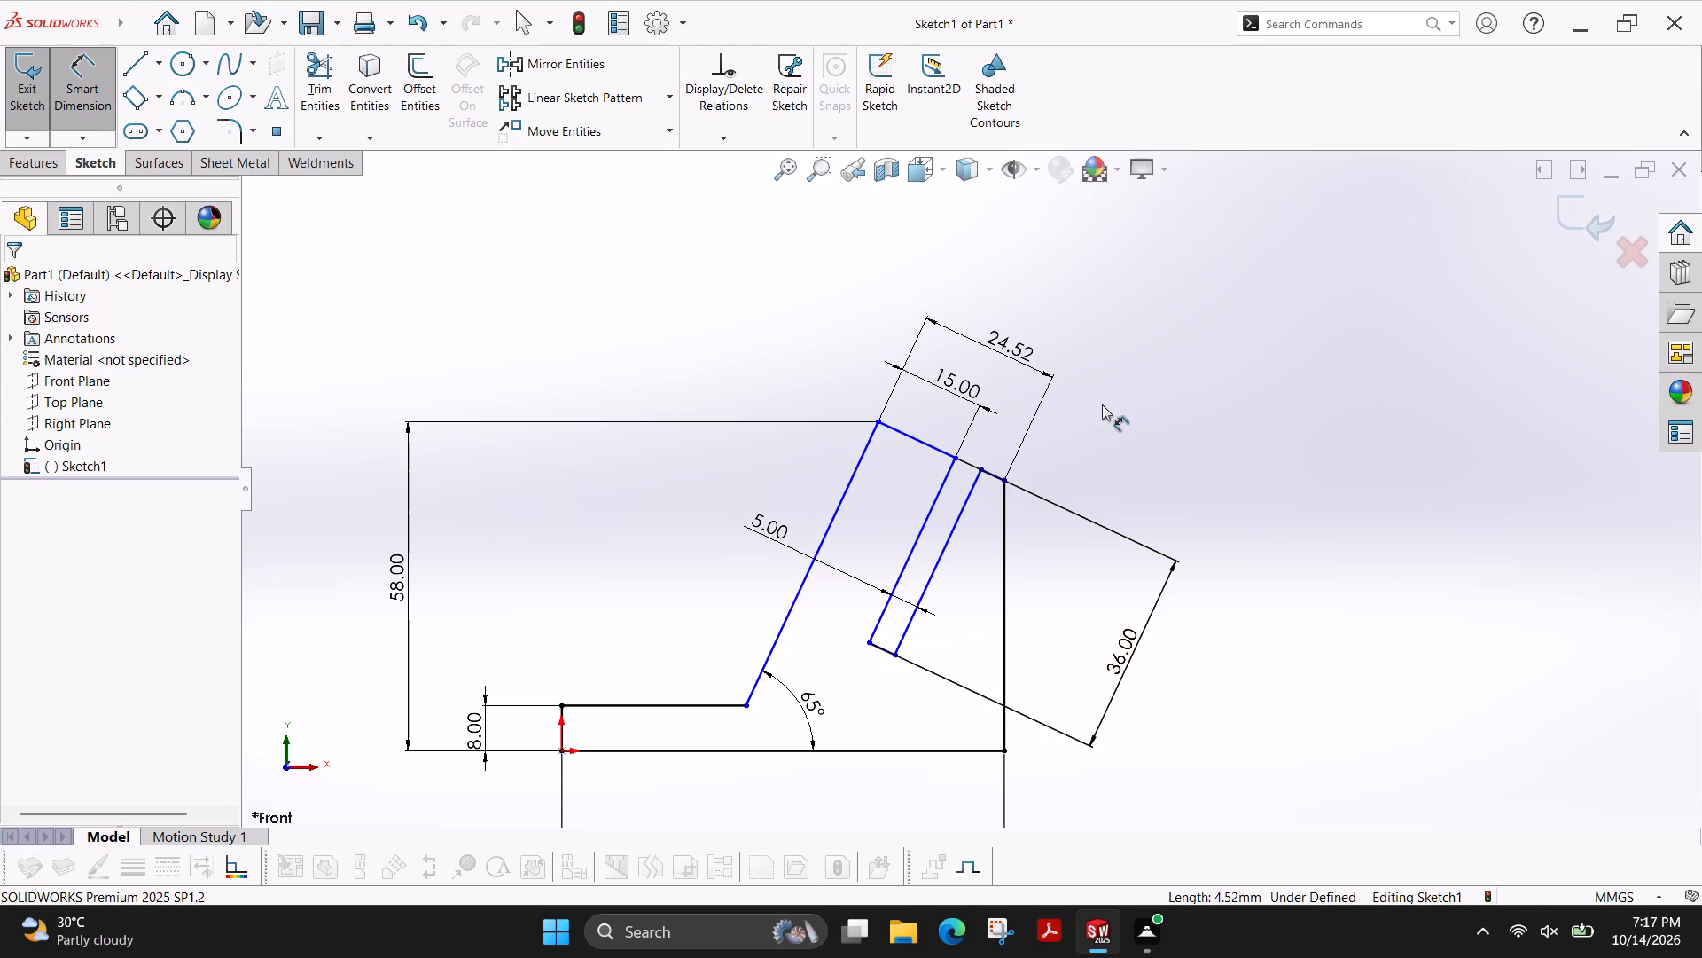
Extrude the slotted bracket profile as a solid boss with a blind depth of 28 mm.
{"action": "scroll", "coordinate": [829, 613], "scroll_direction": "down", "scroll_amount": 1}
{"action": "scroll", "coordinate": [829, 613], "scroll_direction": "up", "scroll_amount": 3}
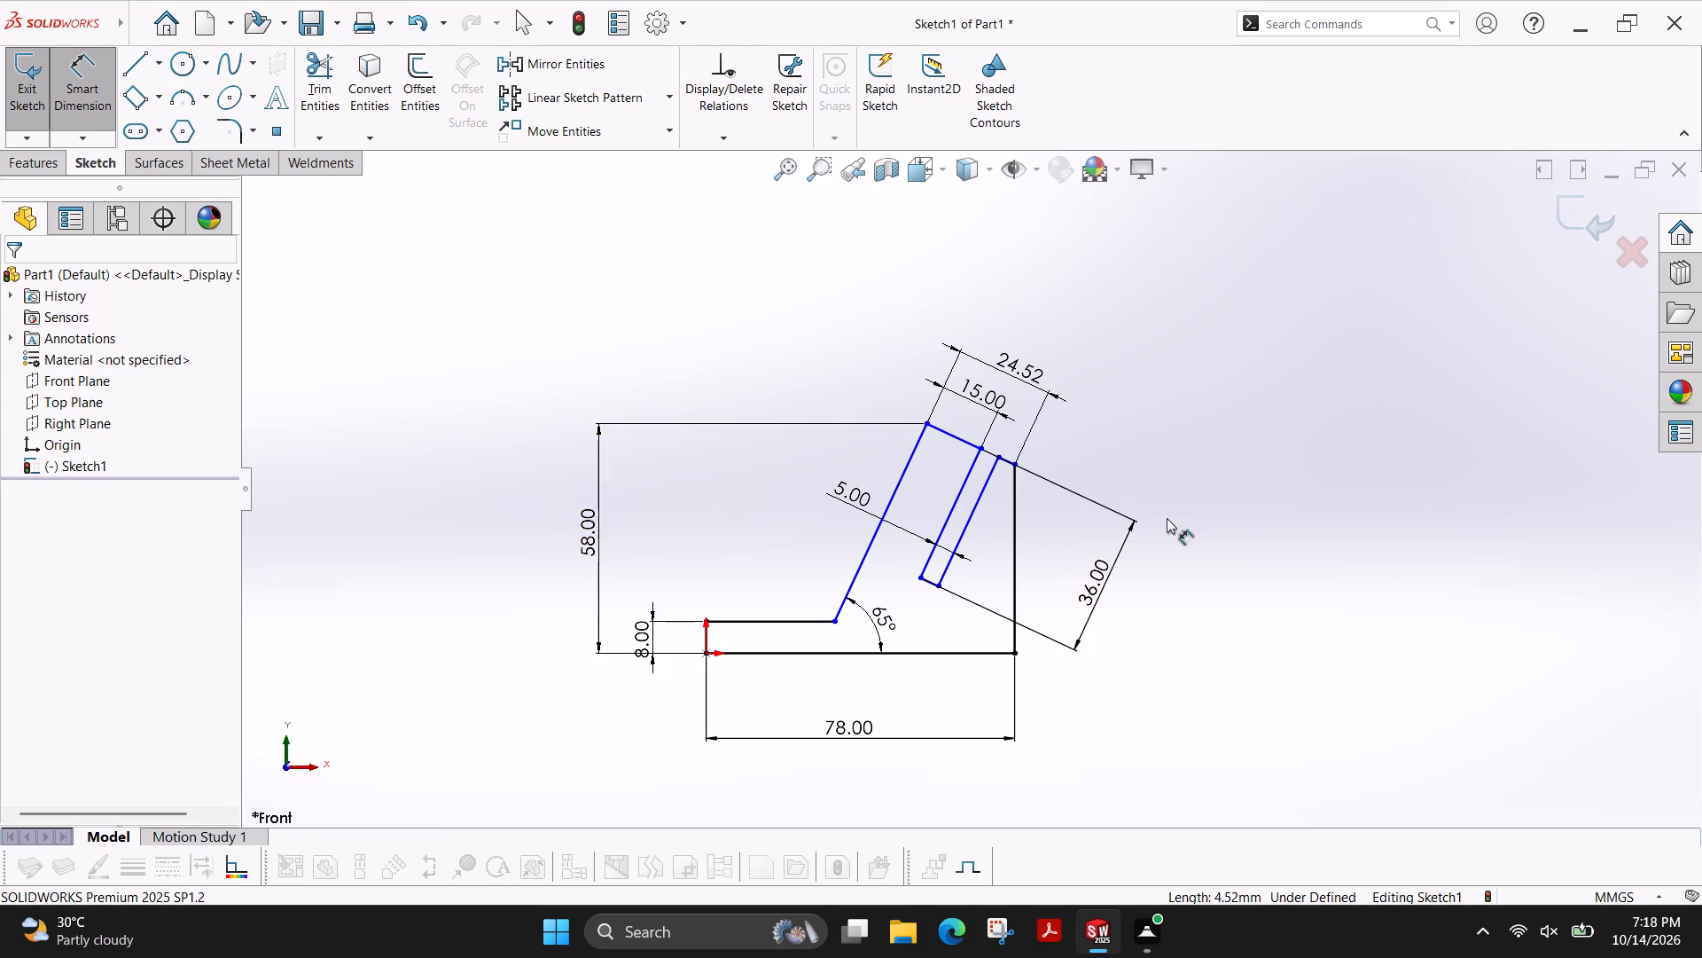
{"action": "scroll", "coordinate": [1055, 506], "scroll_direction": "up", "scroll_amount": 1}
{"action": "scroll", "coordinate": [1055, 506], "scroll_direction": "down", "scroll_amount": 2}
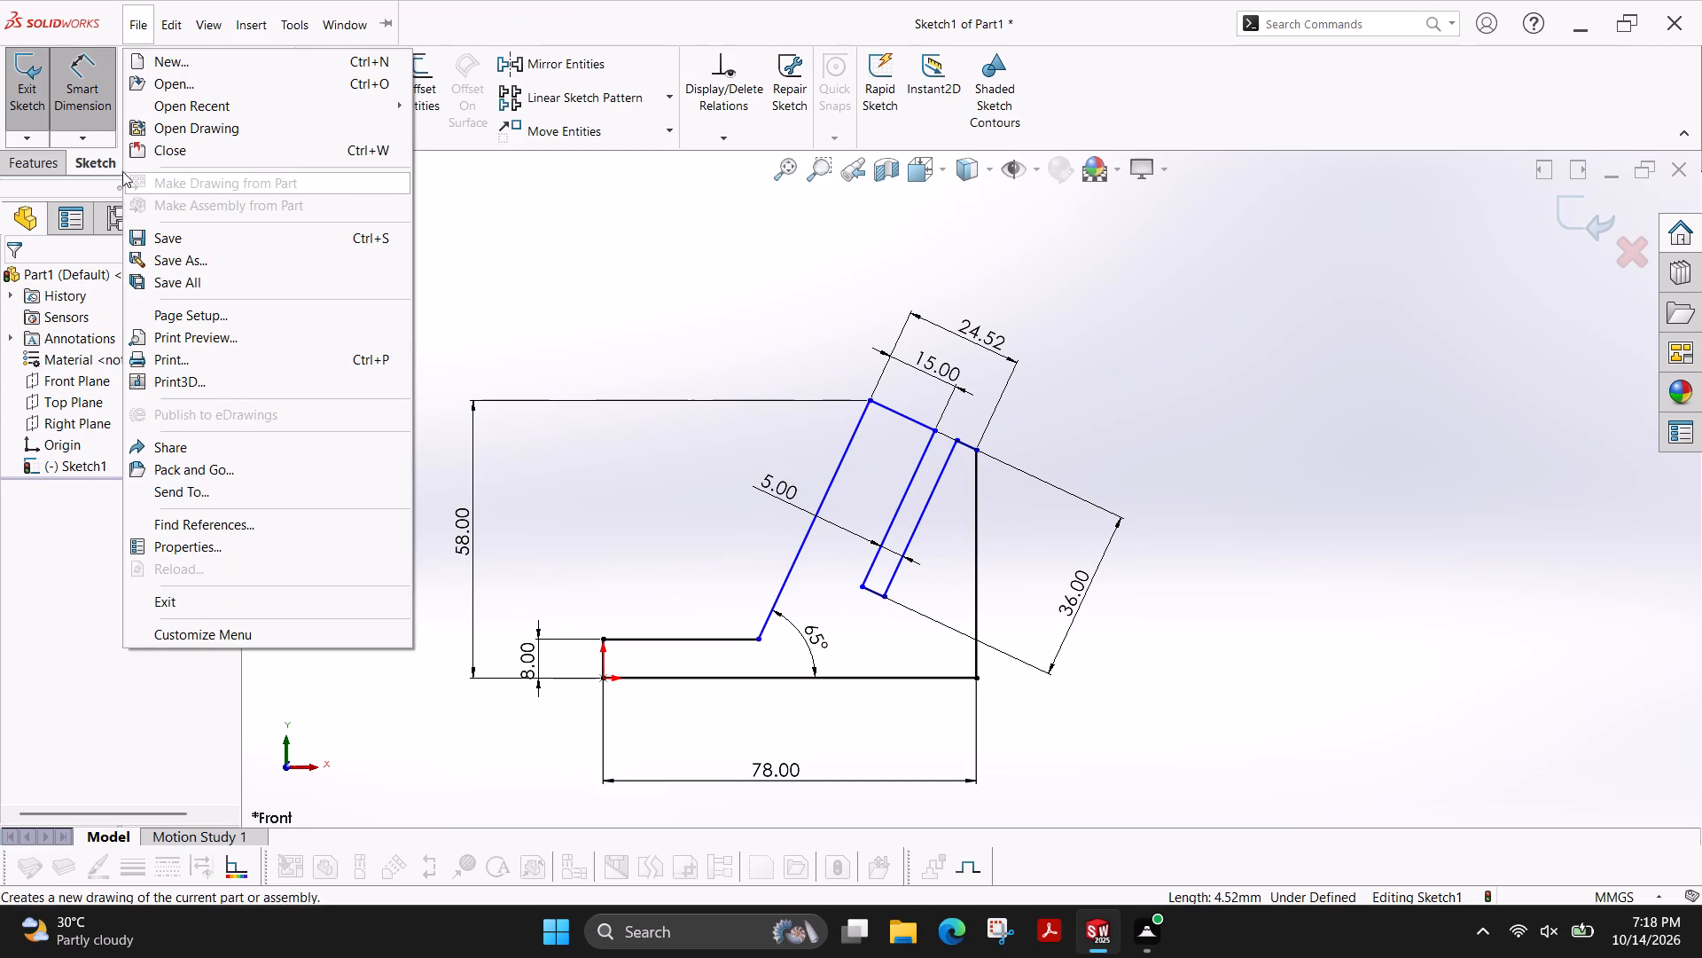
{"action": "left_click", "coordinate": [604, 240]}
{"action": "left_click", "coordinate": [35, 156]}
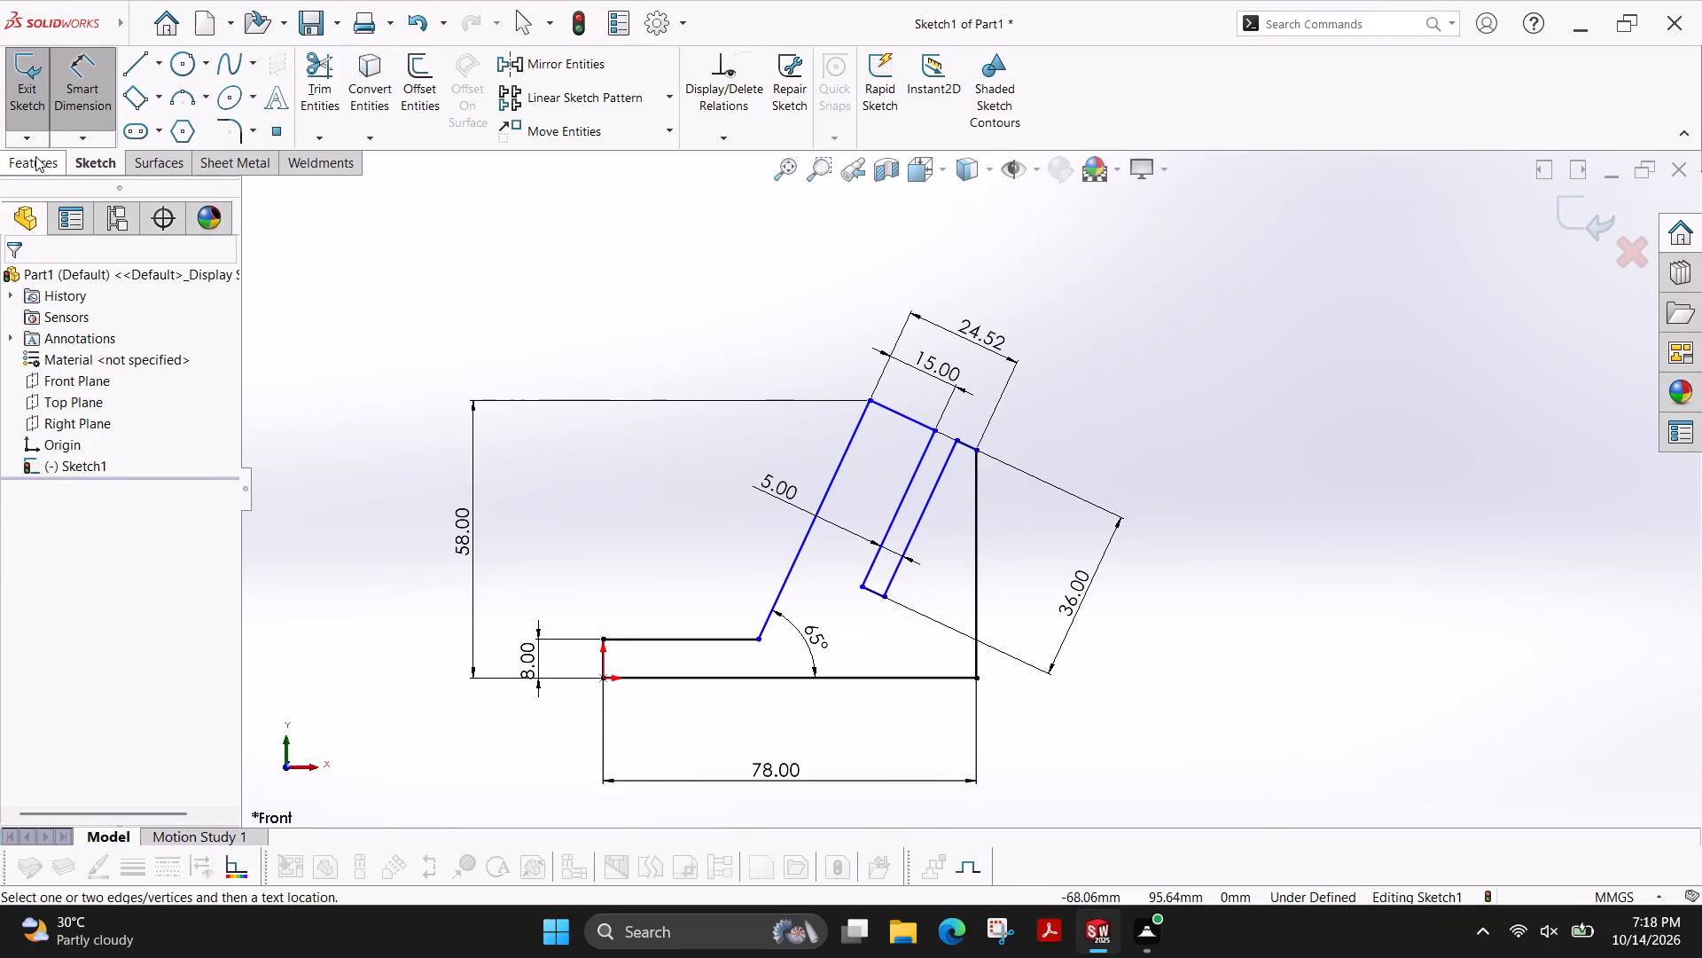
{"action": "left_click", "coordinate": [51, 93]}
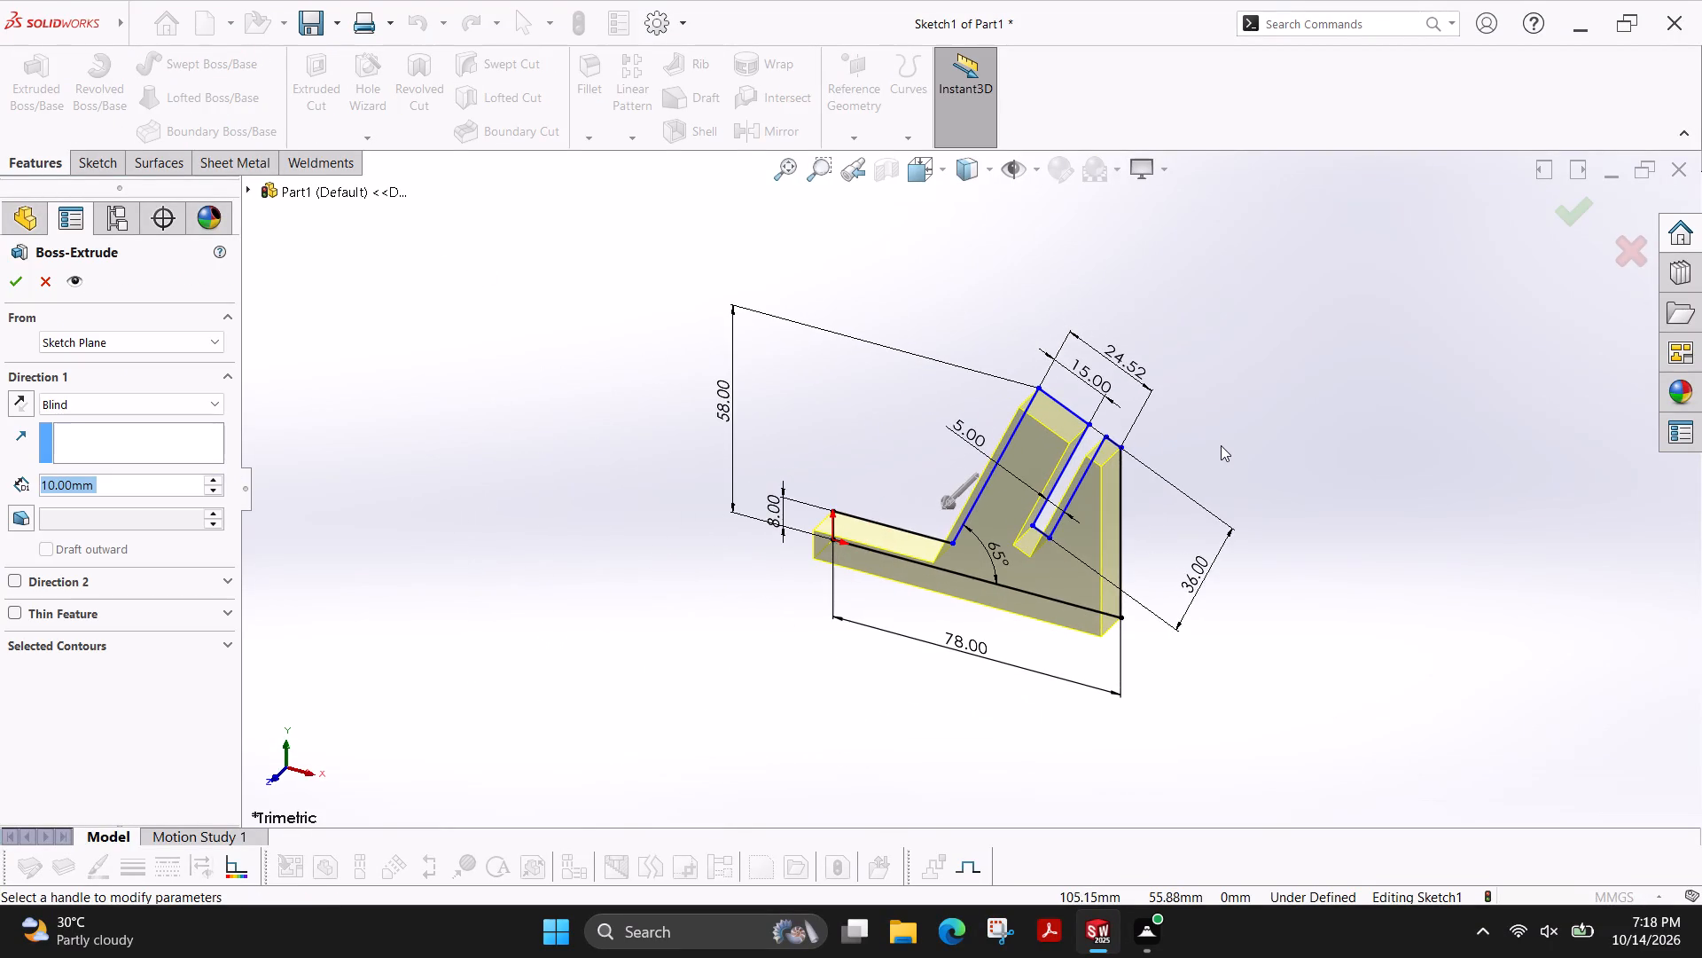
{"action": "scroll", "coordinate": [935, 541], "scroll_direction": "down", "scroll_amount": 1}
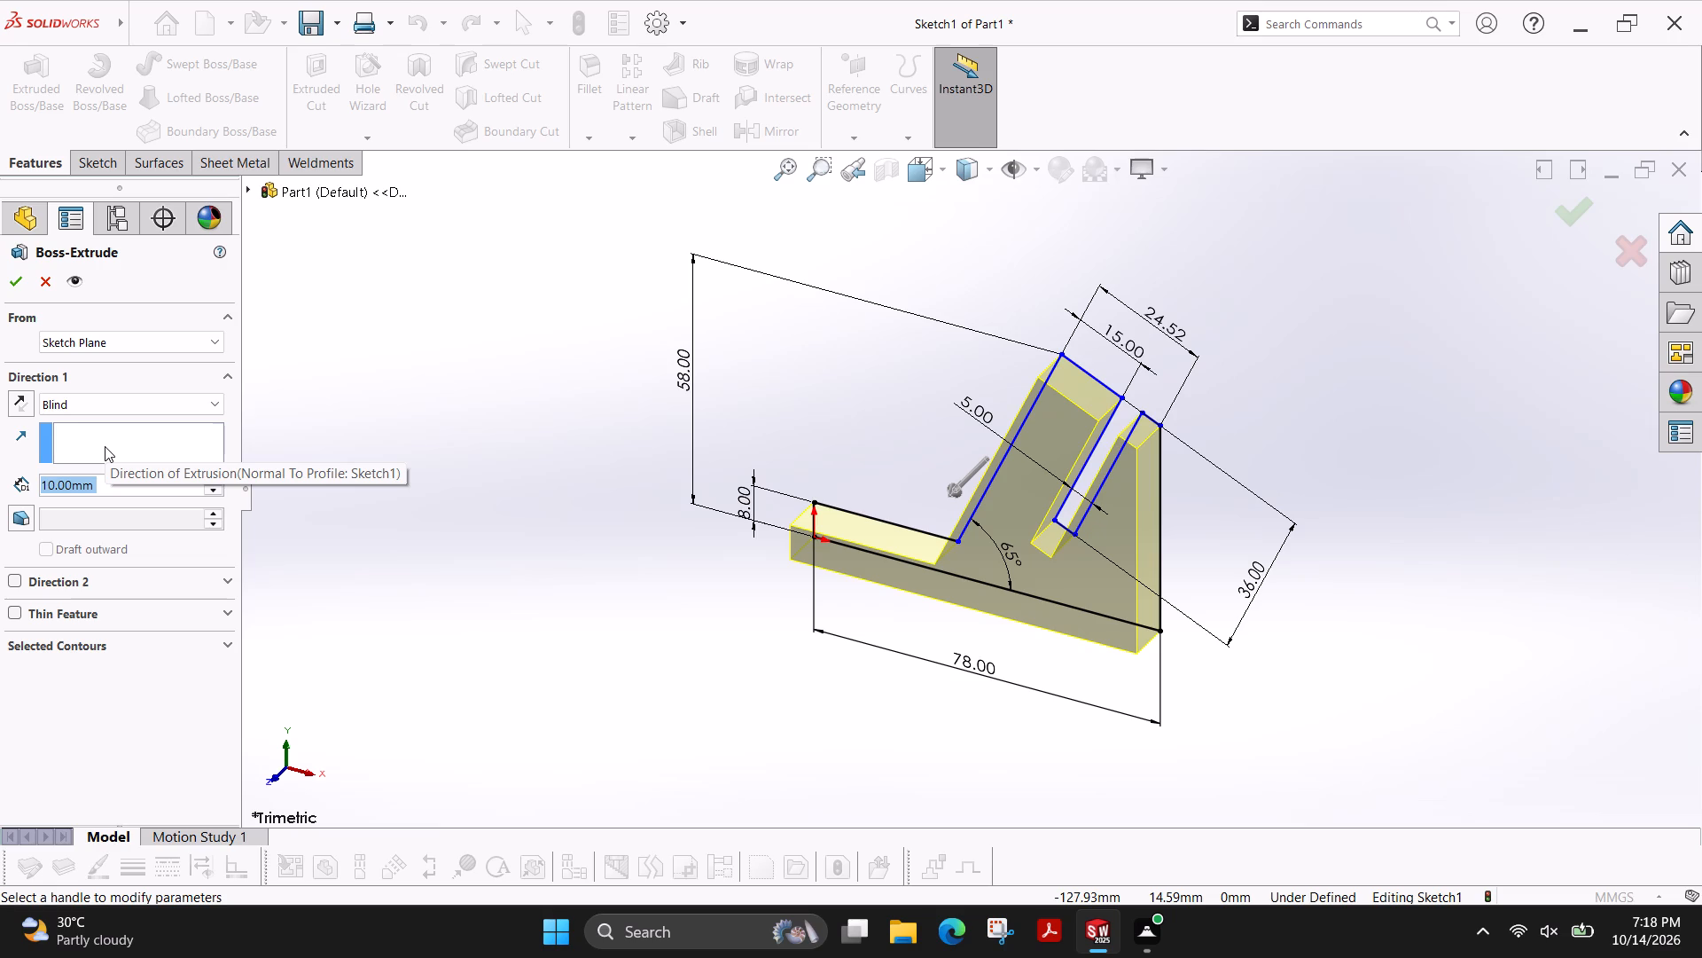
{"action": "type", "text": "28"}
{"action": "key", "text": "Return"}
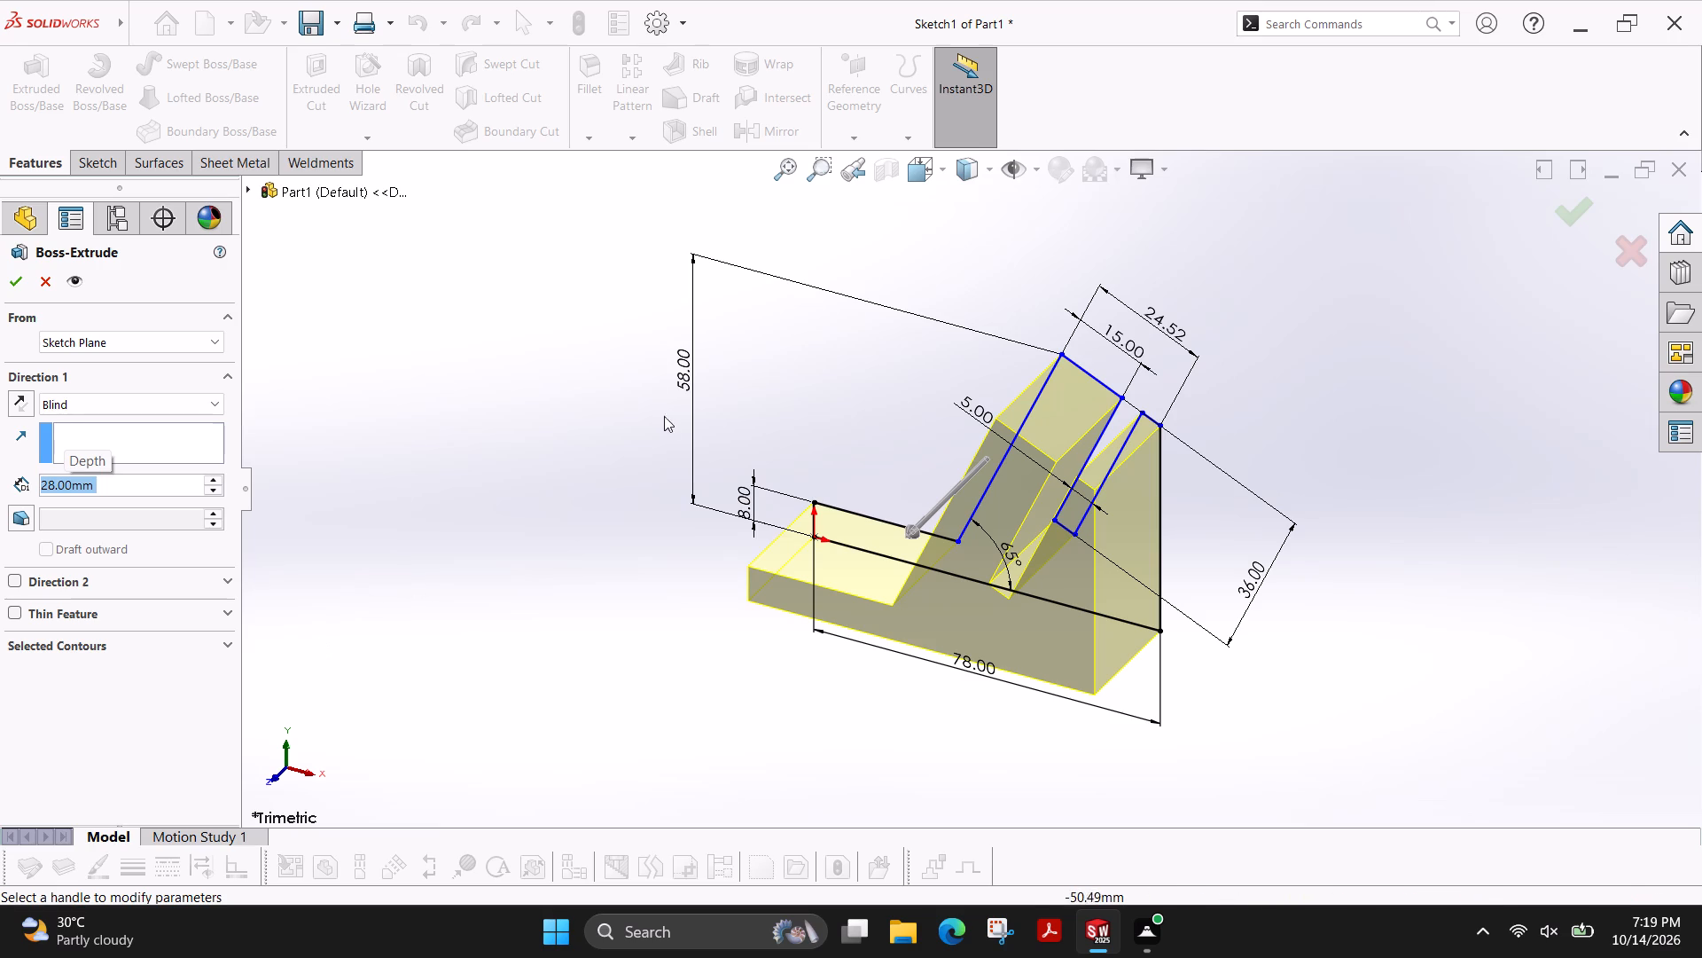
{"action": "left_click", "coordinate": [8, 287]}
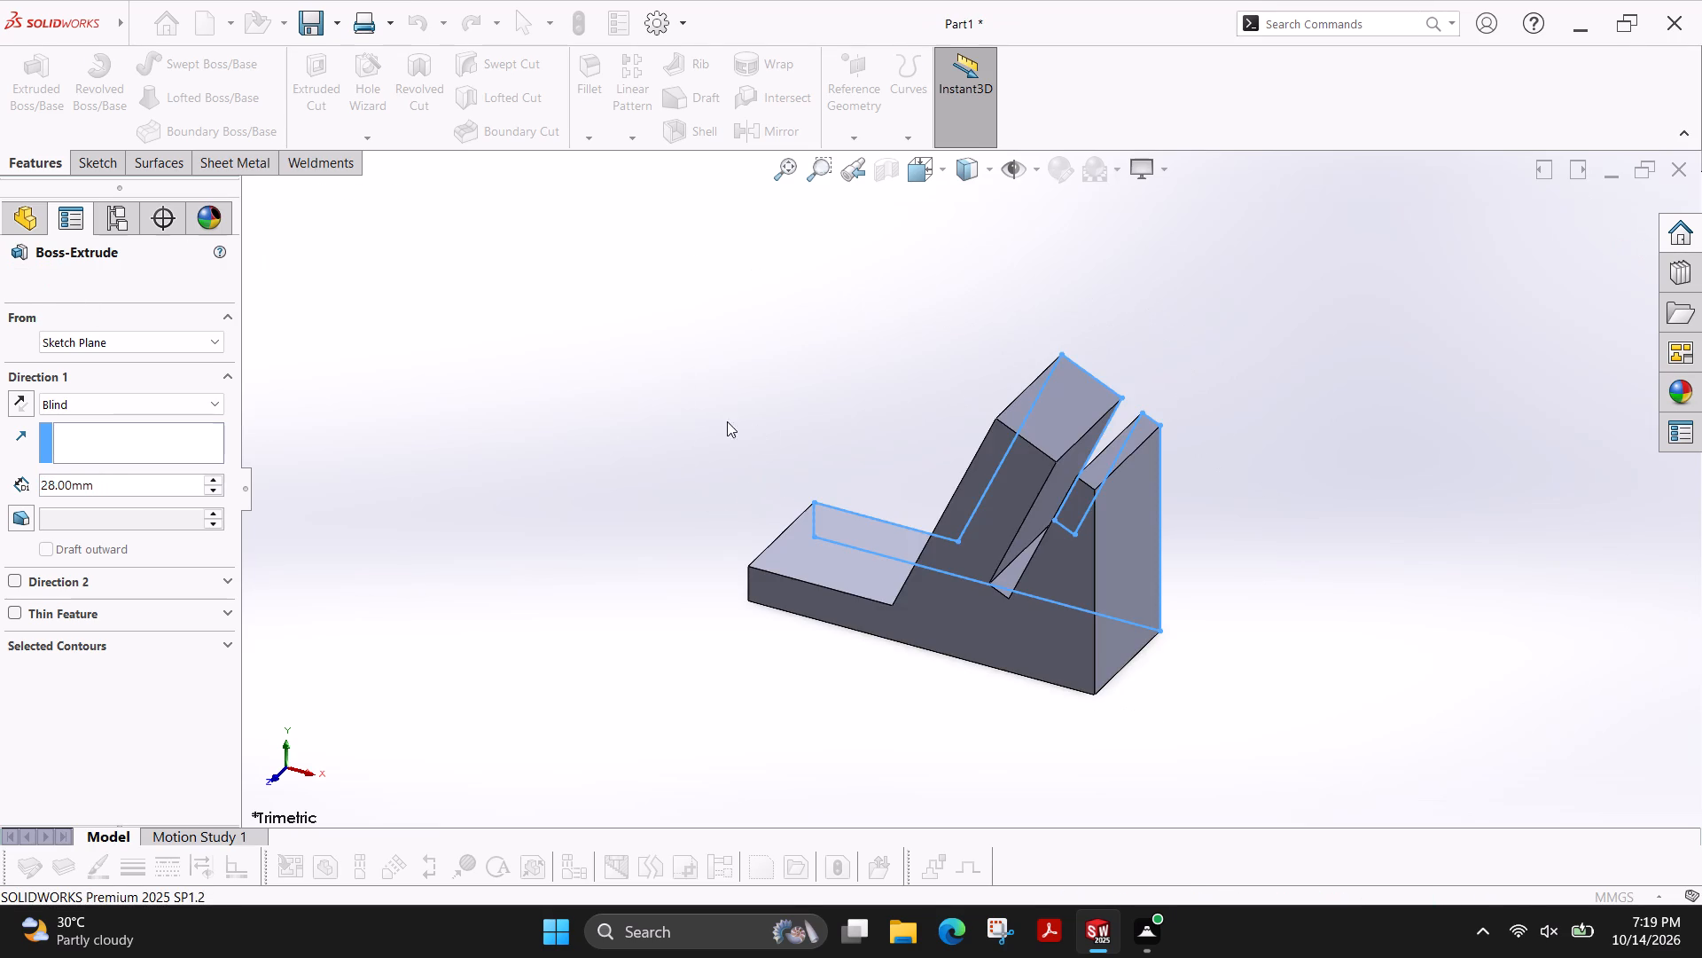
Inspect the extruded bracket and its slot from several viewing angles.
{"action": "scroll", "coordinate": [1116, 516], "scroll_direction": "down", "scroll_amount": 2}
{"action": "scroll", "coordinate": [1117, 515], "scroll_direction": "up", "scroll_amount": 2}
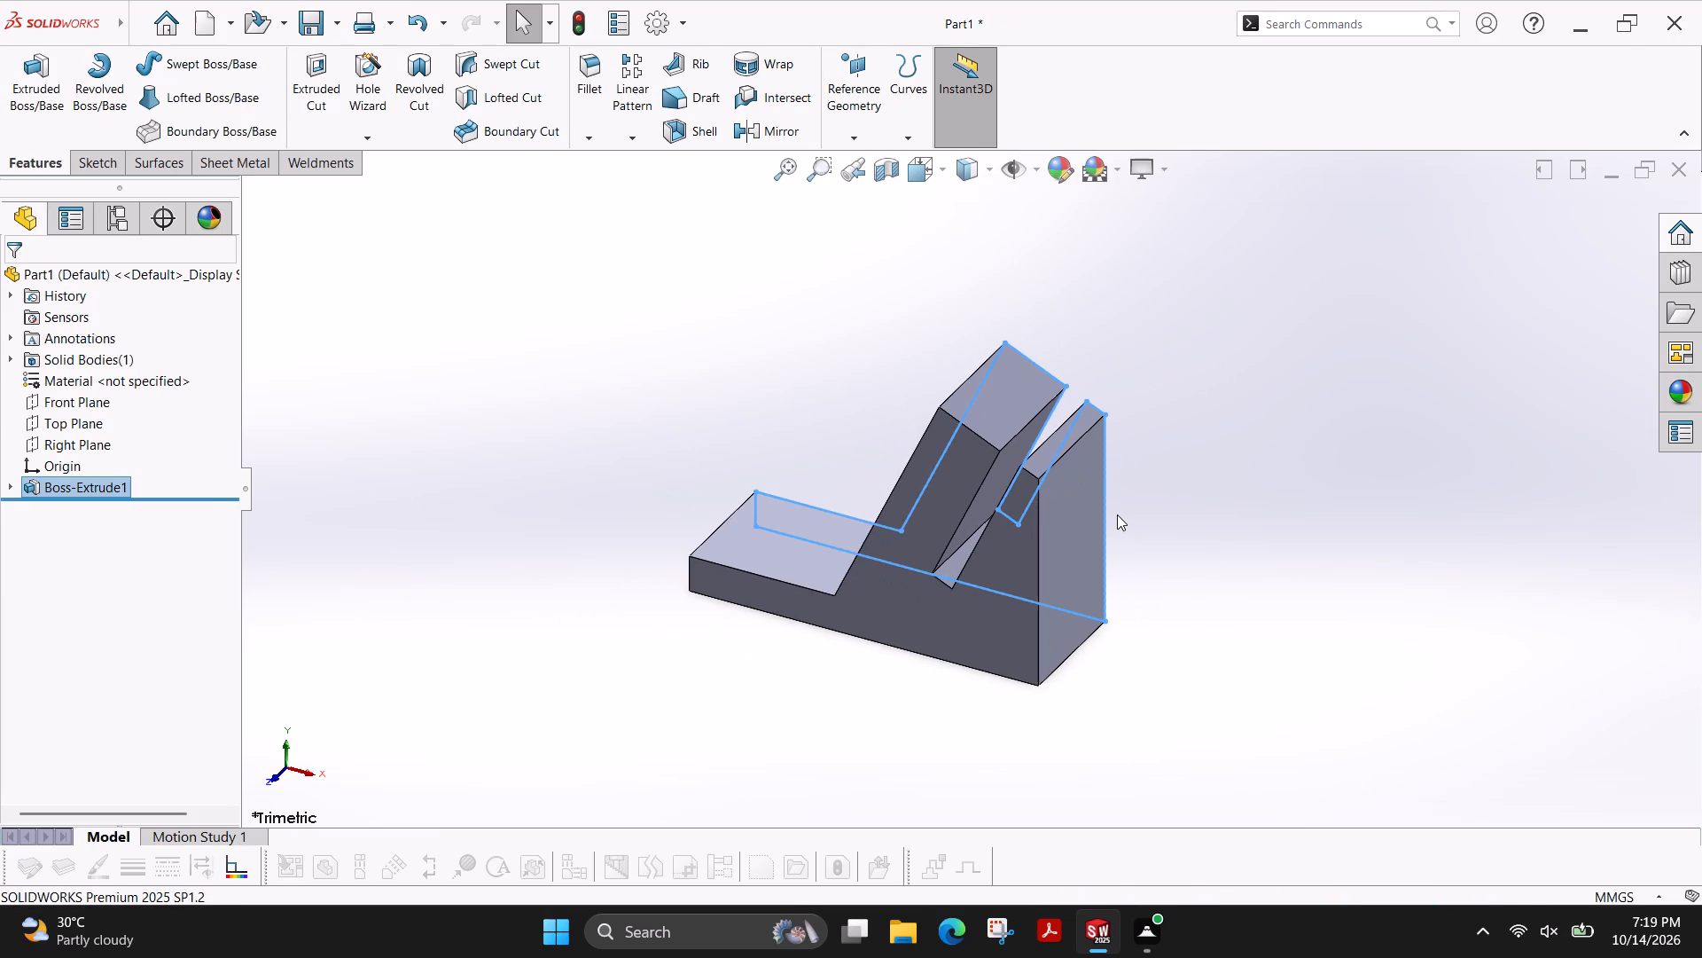
{"action": "key", "text": "Escape"}
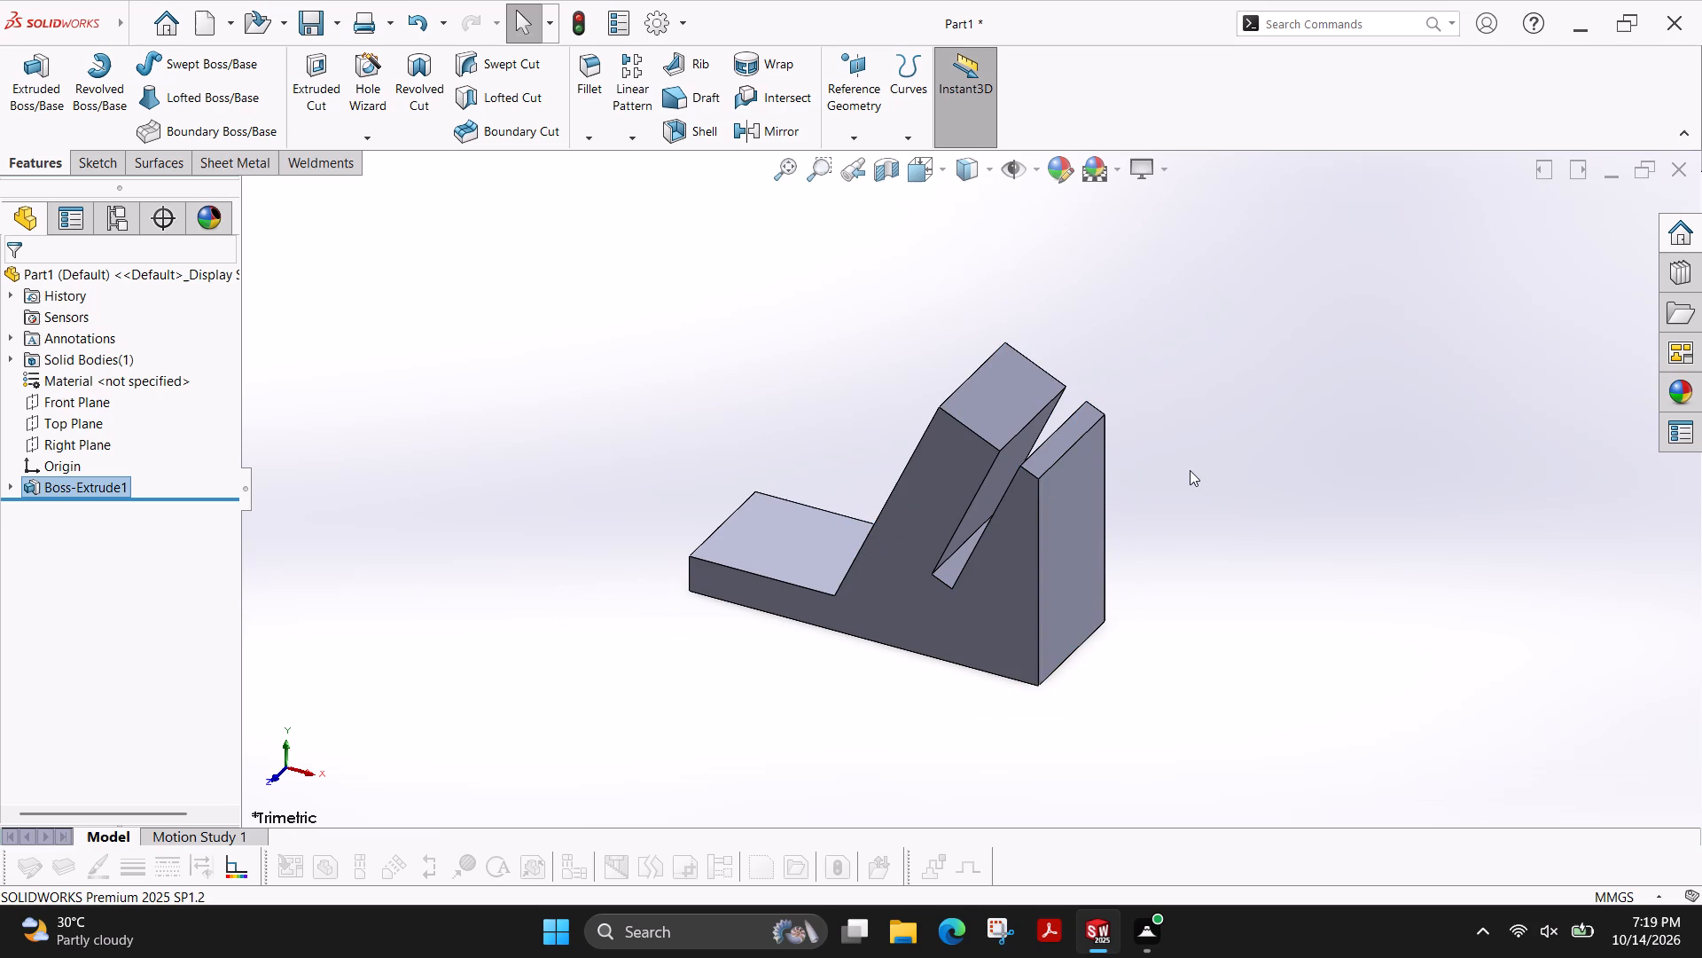
{"action": "scroll", "coordinate": [1190, 470], "scroll_direction": "down", "scroll_amount": 1}
{"action": "scroll", "coordinate": [1166, 467], "scroll_direction": "up", "scroll_amount": 1}
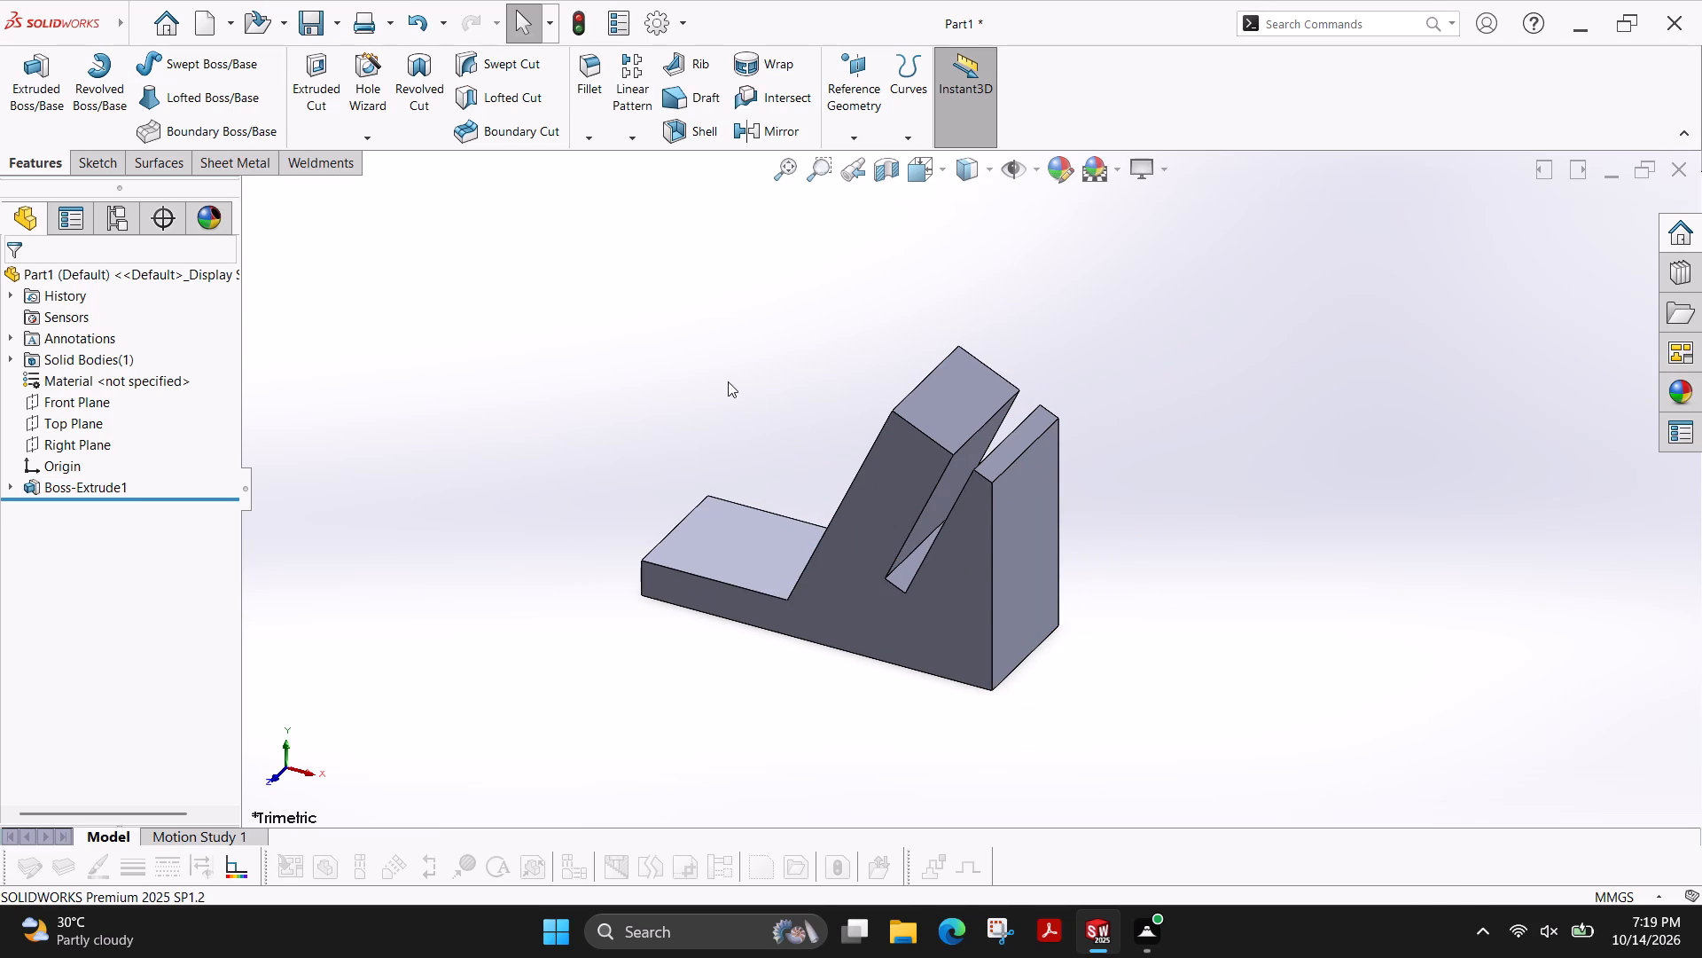
{"action": "middle_click_drag", "start_coordinate": [728, 381], "coordinate": [710, 396], "text": "ctrl+shift"}
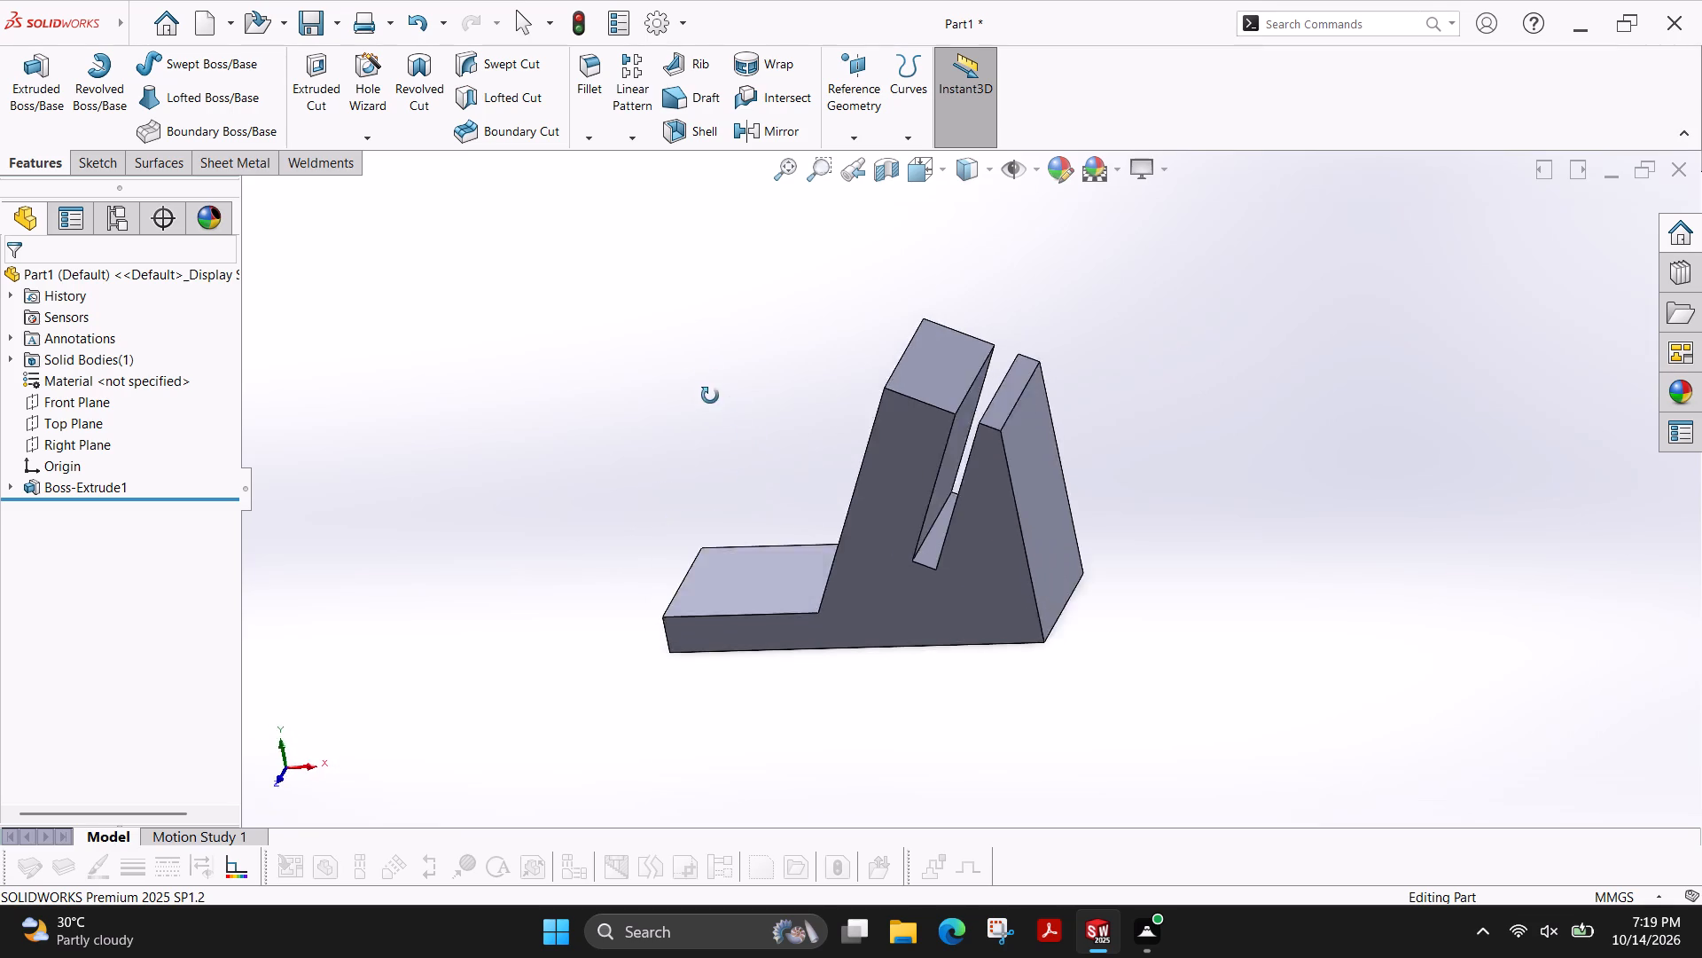
{"action": "middle_click_drag", "start_coordinate": [710, 396], "coordinate": [815, 367], "text": "ctrl+shift"}
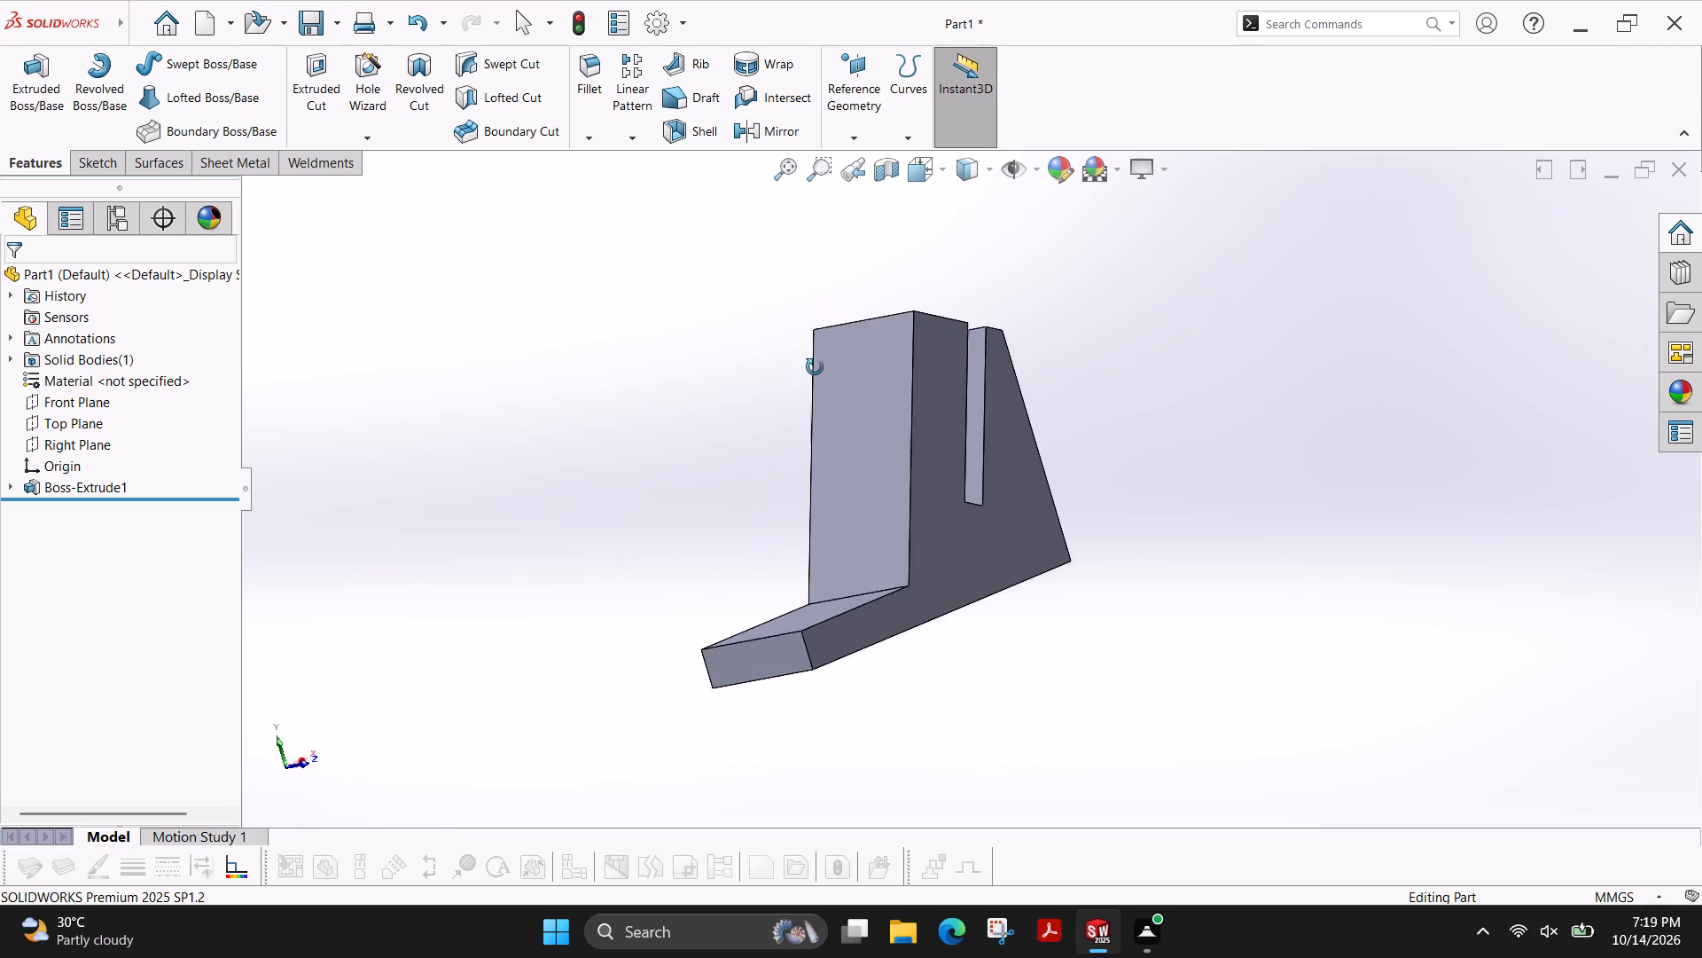
{"action": "middle_click_drag", "start_coordinate": [815, 367], "coordinate": [801, 500], "text": "ctrl+shift"}
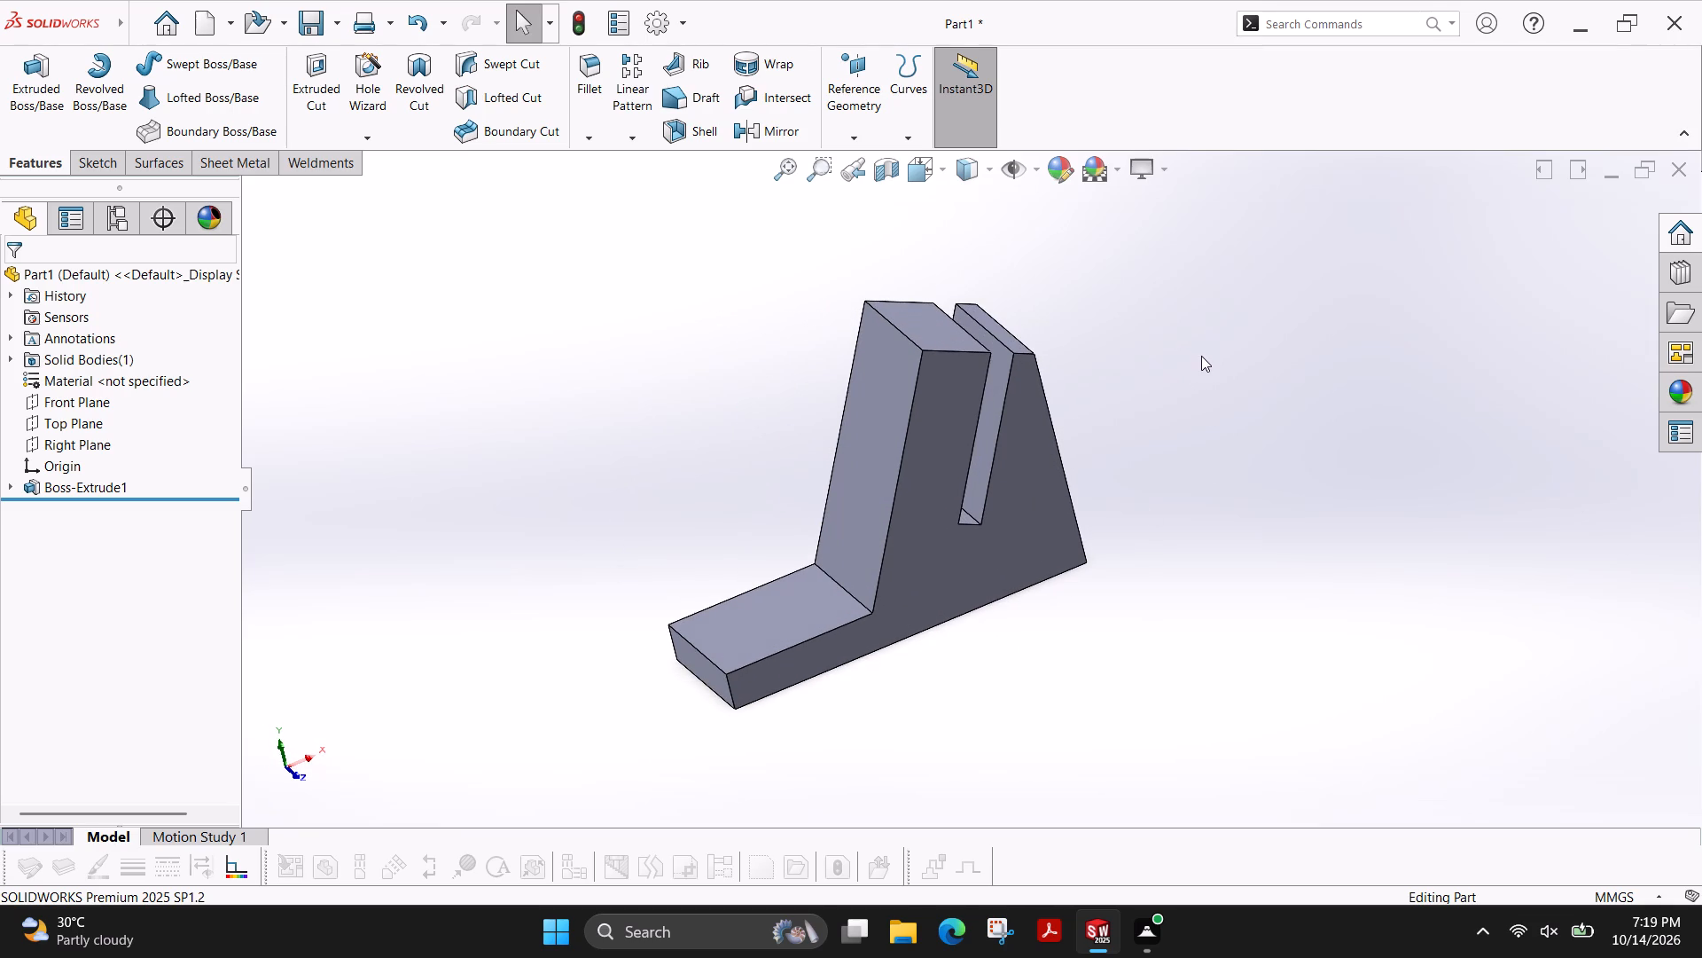
{"action": "middle_click_drag", "start_coordinate": [1201, 356], "coordinate": [1155, 443], "text": "ctrl+shift"}
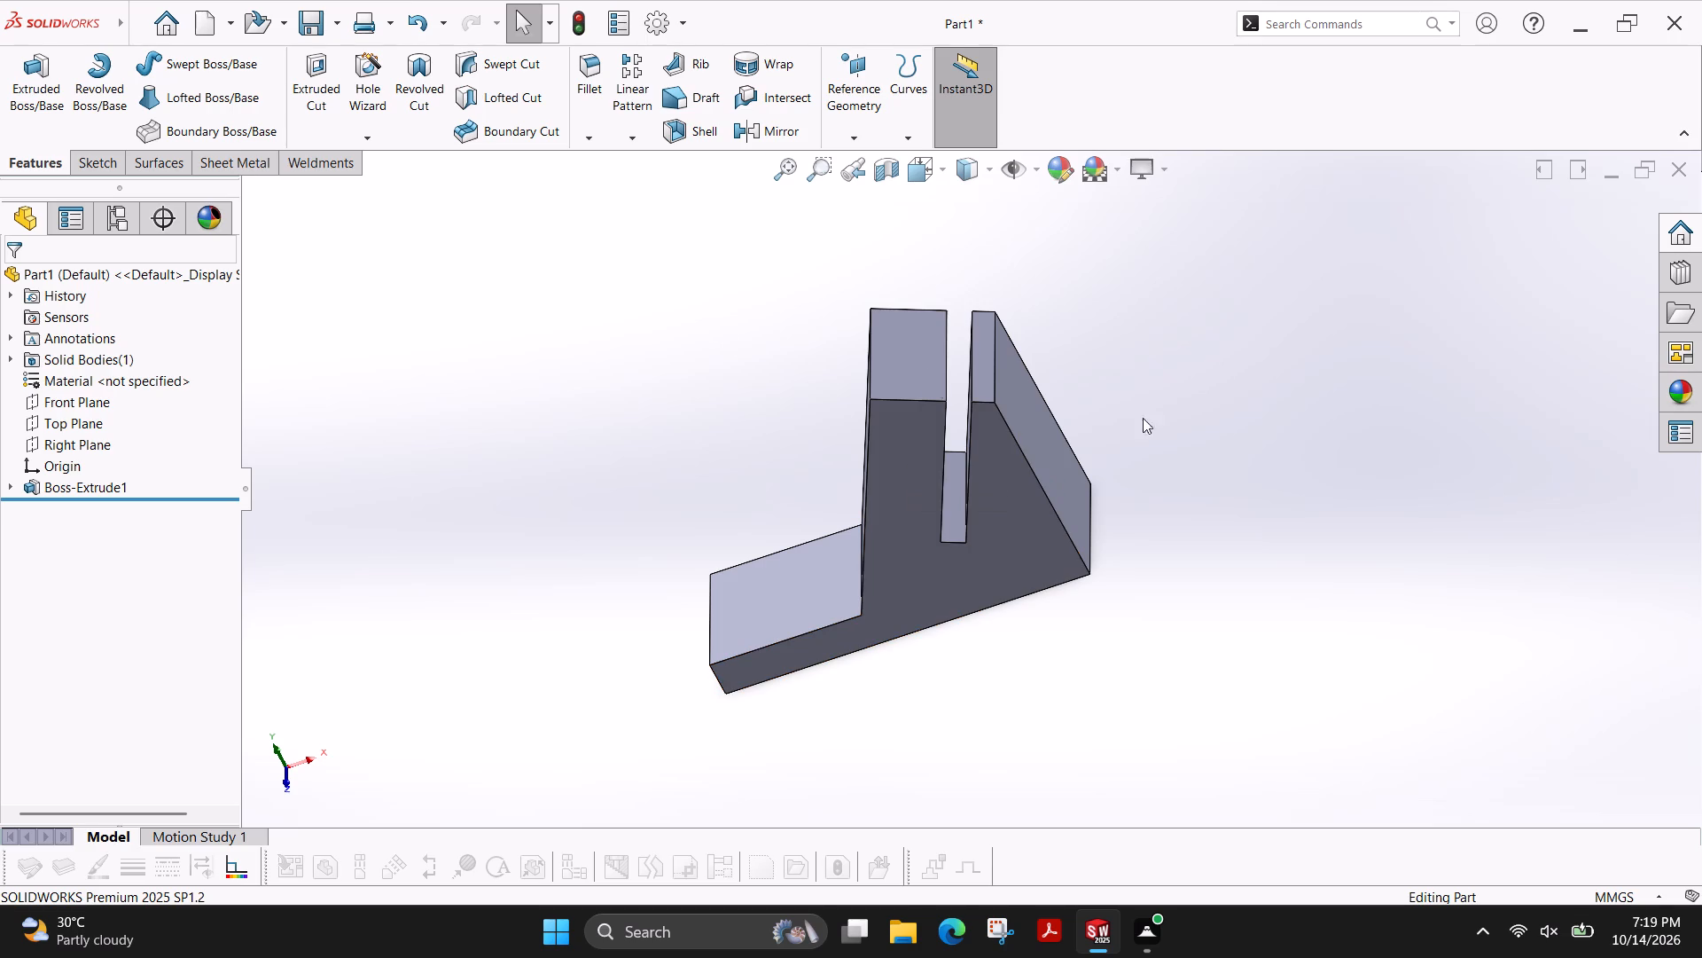
Reopen the bracket extrusion's profile sketch for editing.
{"action": "left_click", "coordinate": [10, 491]}
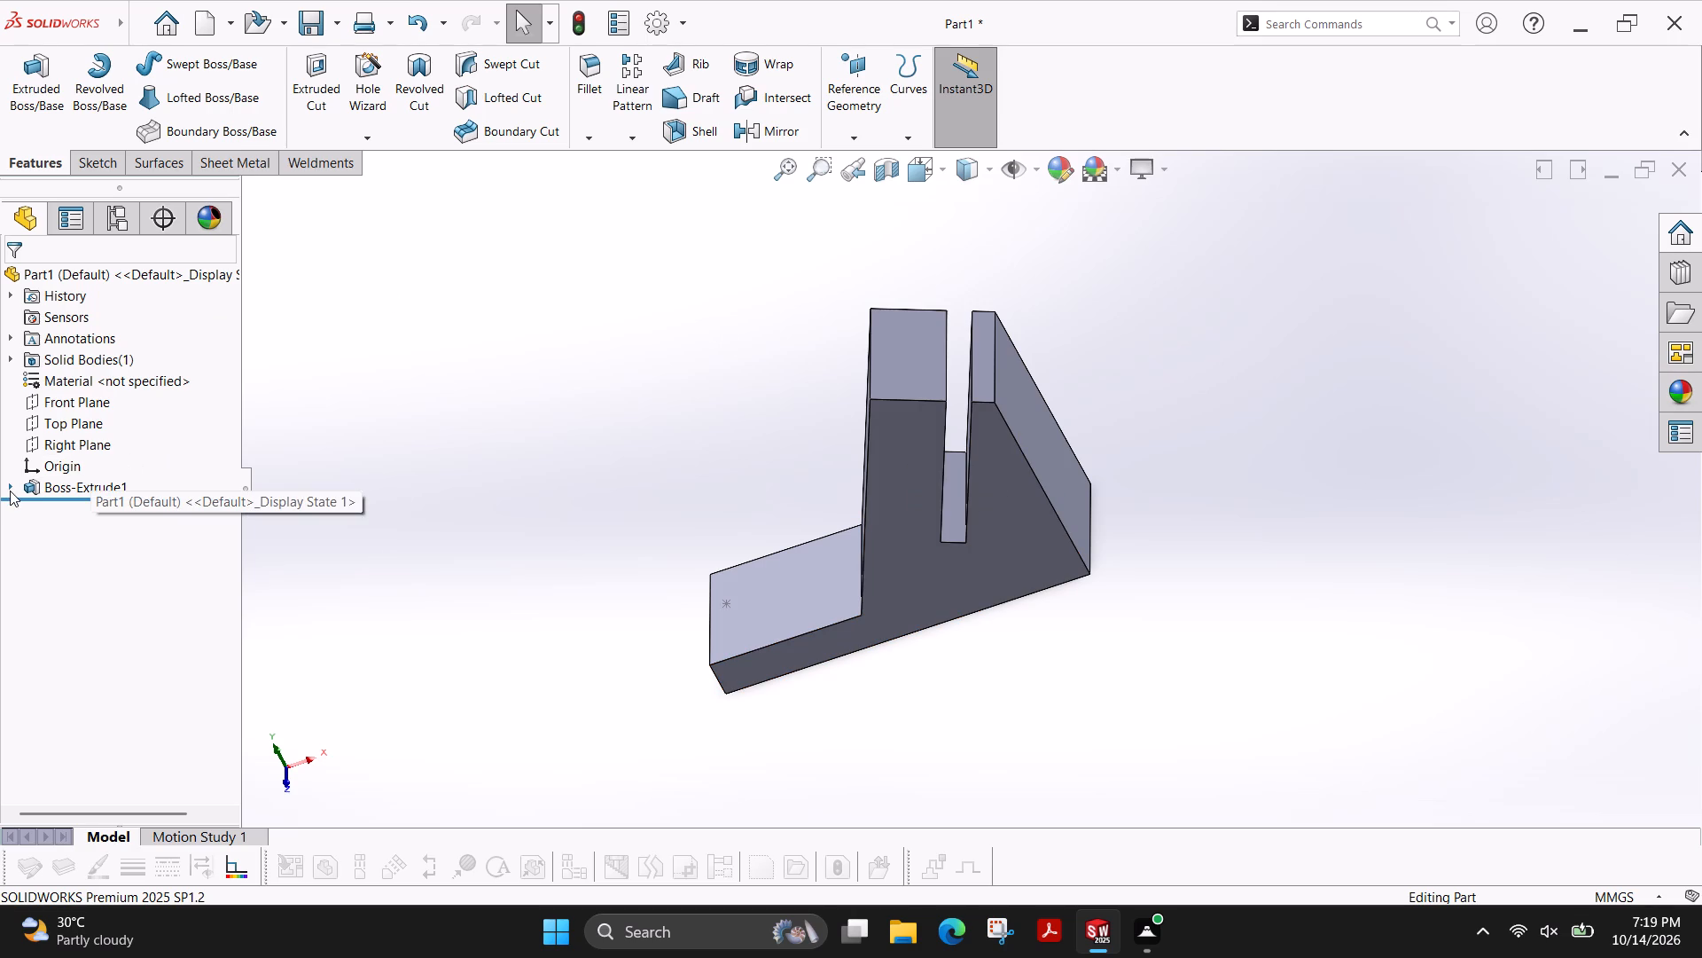
{"action": "left_click", "coordinate": [68, 505]}
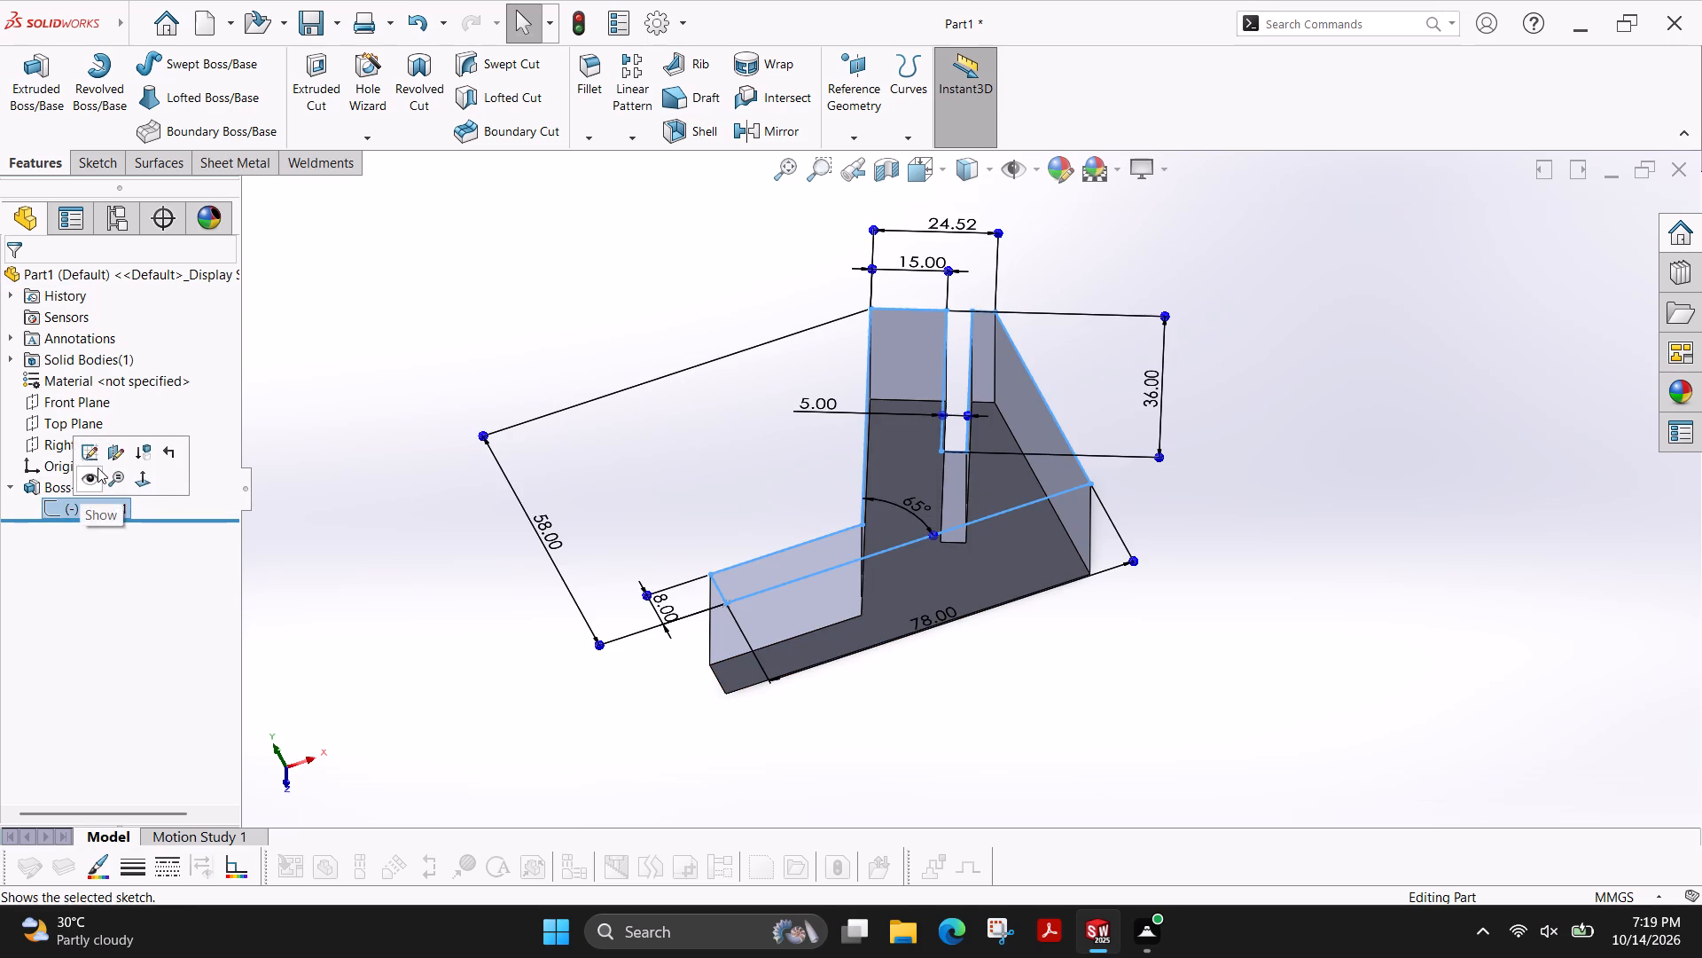
{"action": "left_click", "coordinate": [90, 459]}
{"action": "scroll", "coordinate": [1291, 482], "scroll_direction": "down", "scroll_amount": 2}
{"action": "scroll", "coordinate": [1288, 483], "scroll_direction": "up", "scroll_amount": 2}
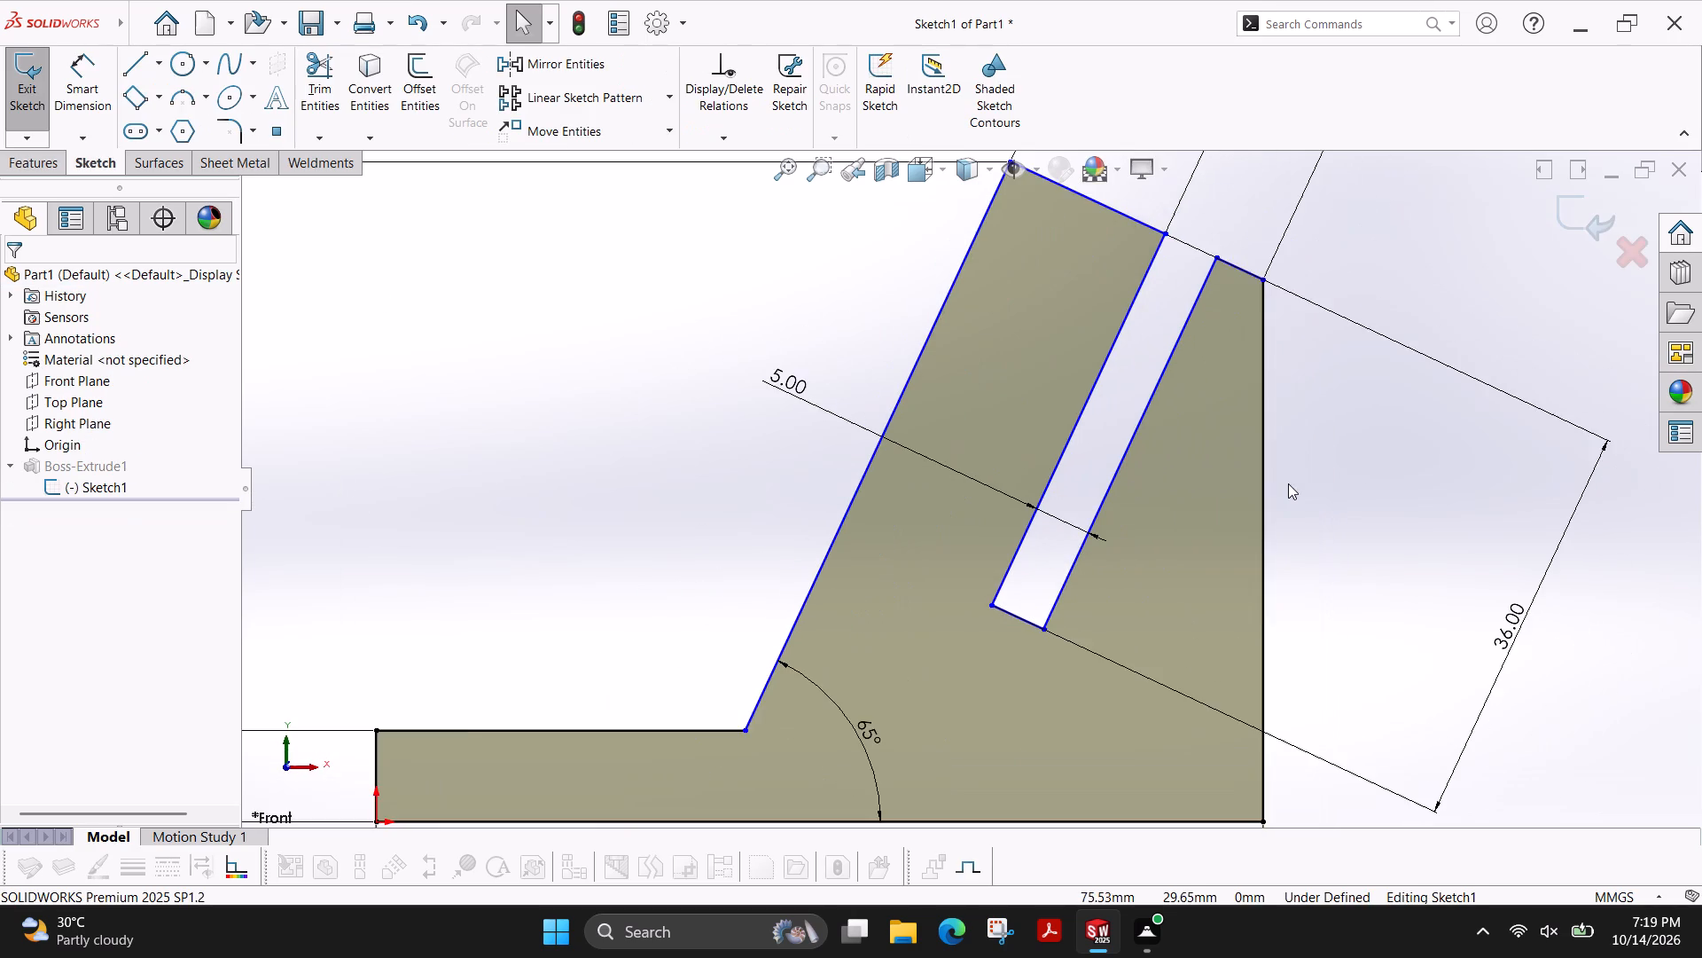
{"action": "scroll", "coordinate": [1110, 549], "scroll_direction": "up", "scroll_amount": 1}
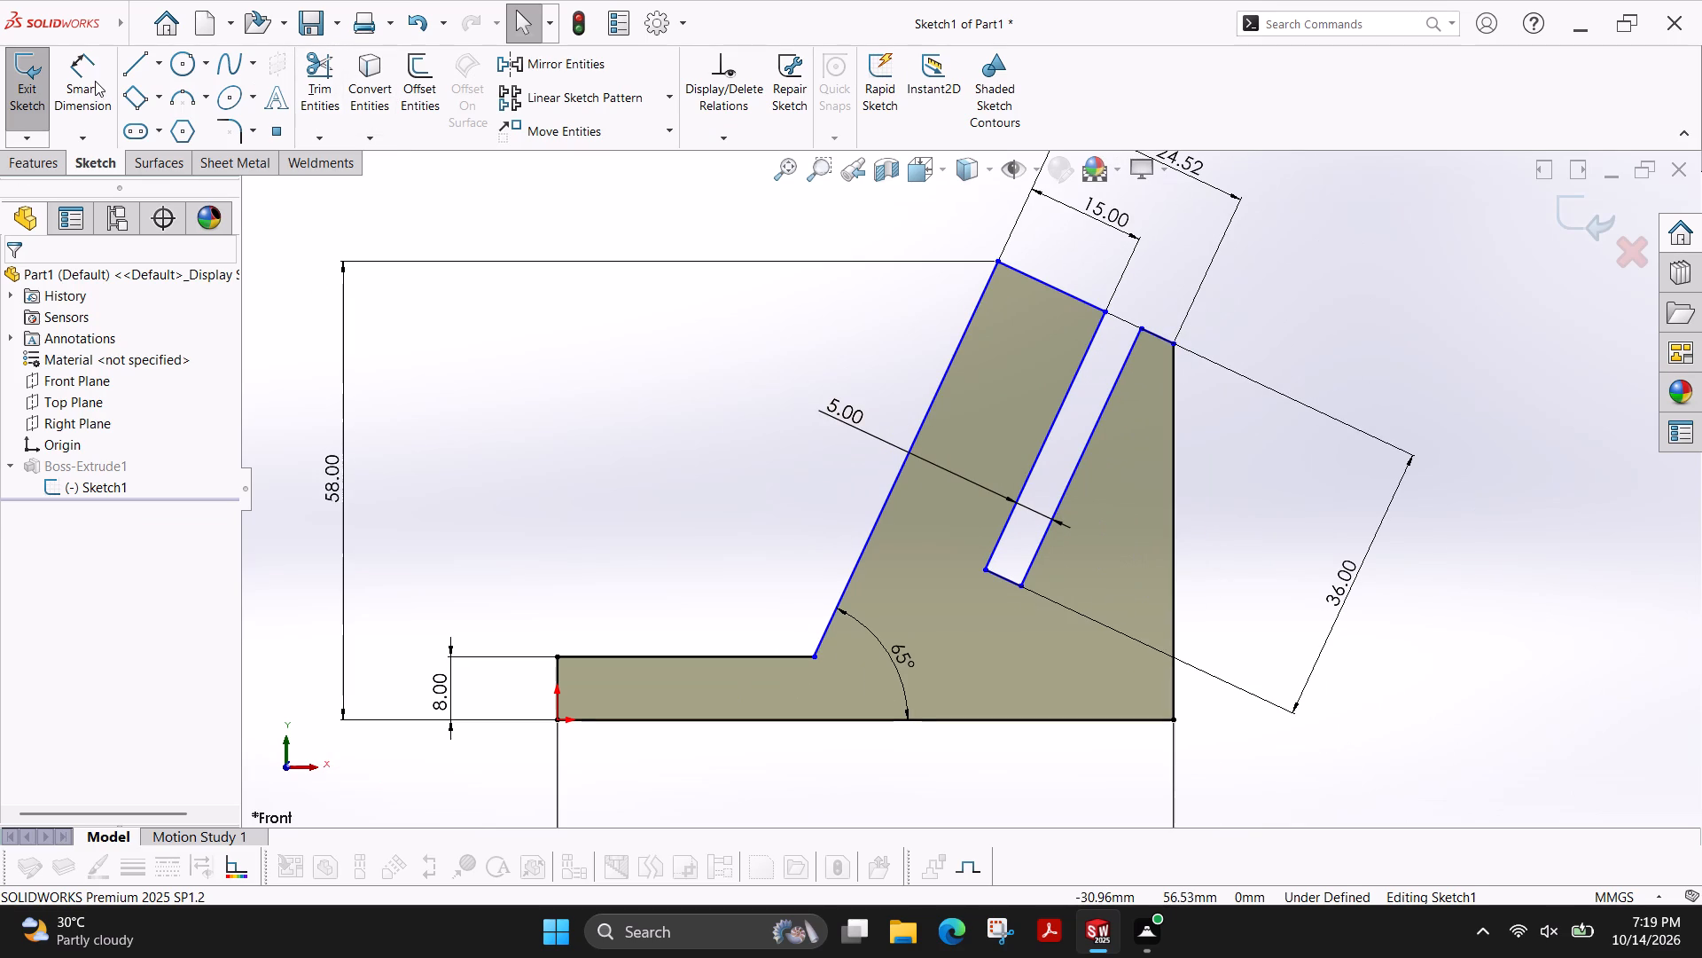
Check the angle of each long slot side to the profile's bottom edge, without placing dimensions.
{"action": "left_click", "coordinate": [66, 96]}
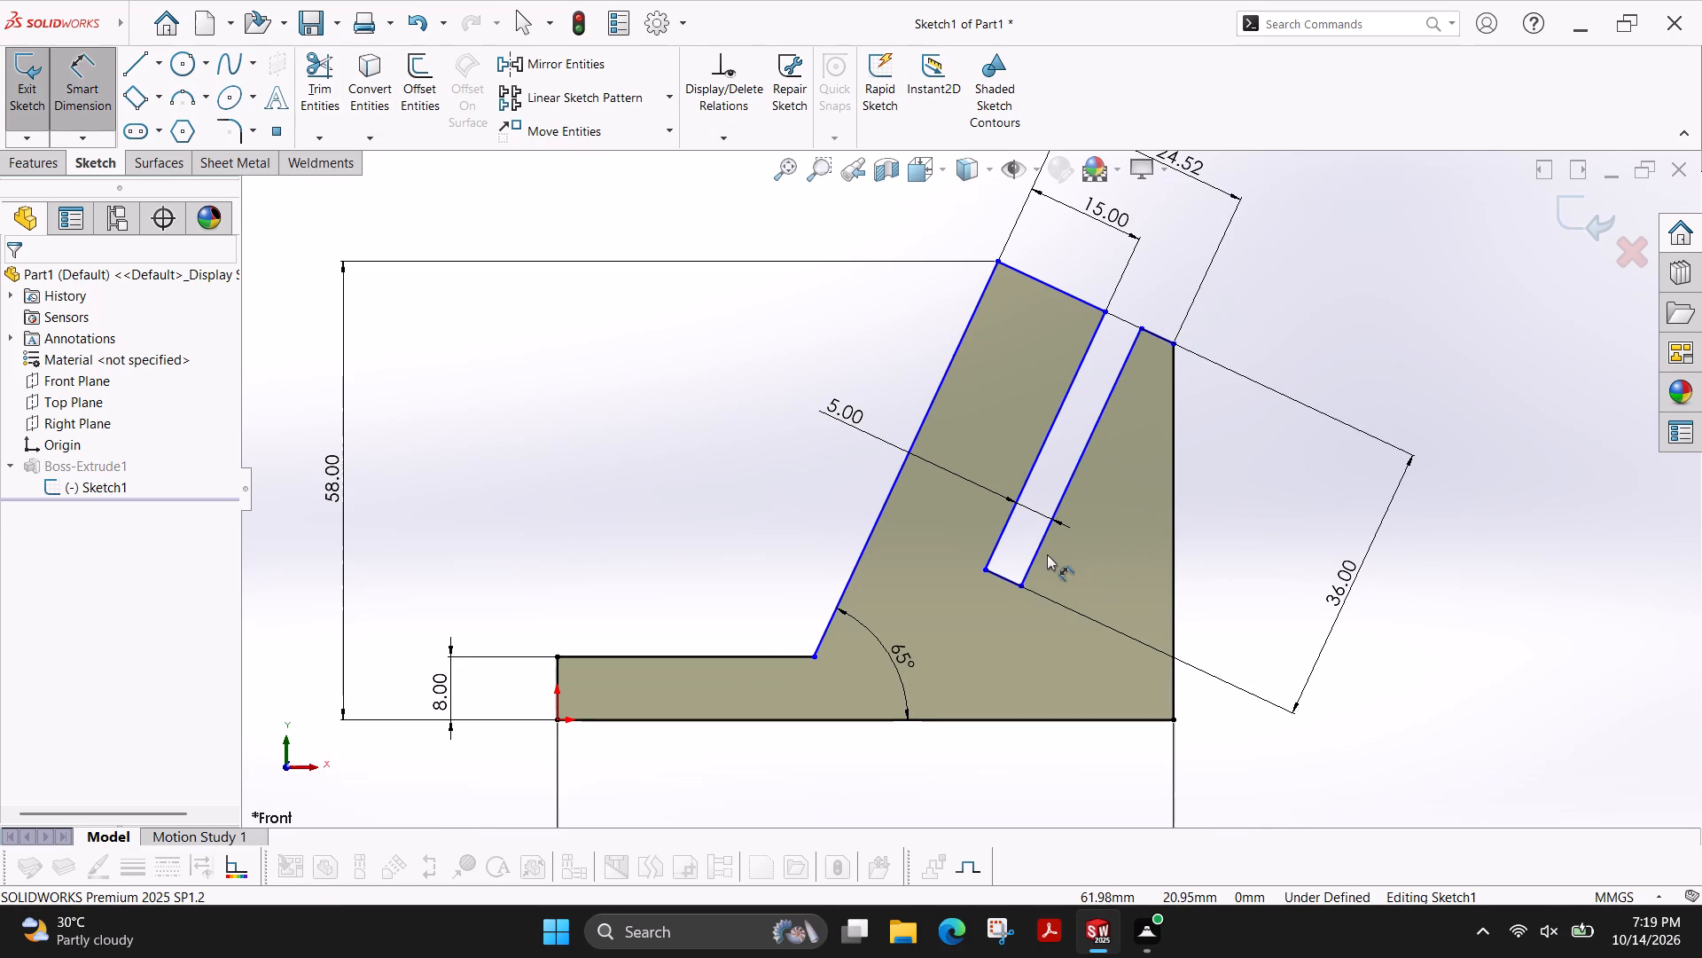
{"action": "left_click", "coordinate": [1035, 556]}
{"action": "left_click", "coordinate": [1089, 720]}
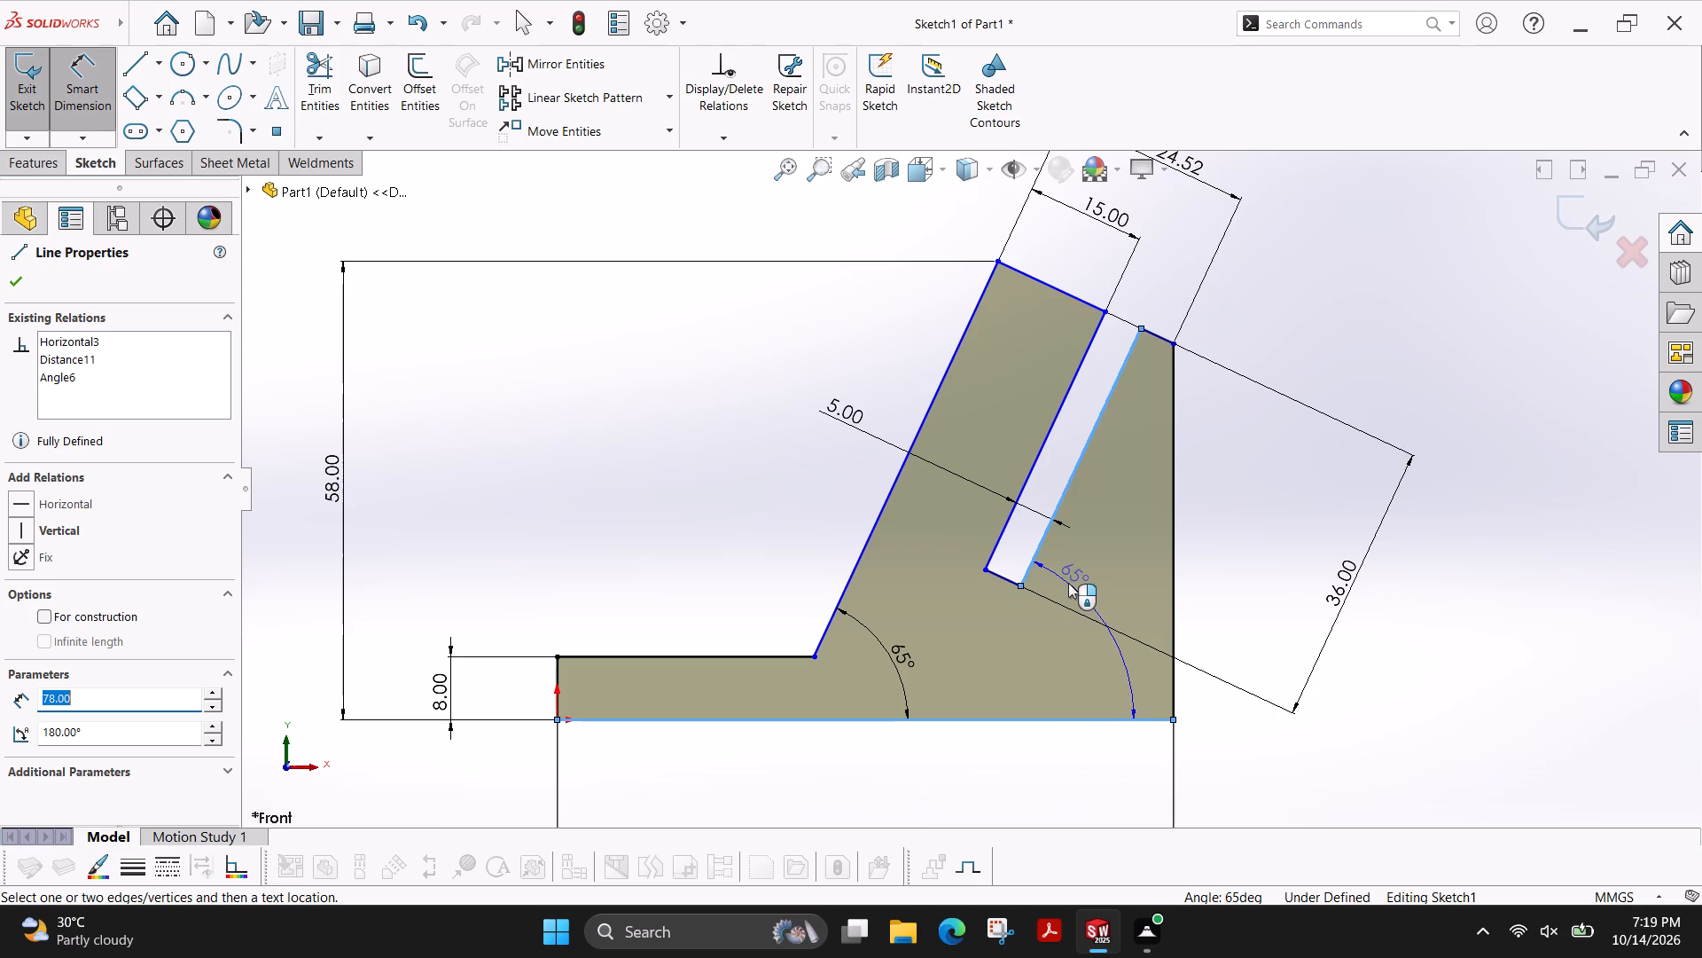
{"action": "key", "text": "Escape"}
{"action": "key", "text": "Escape"}
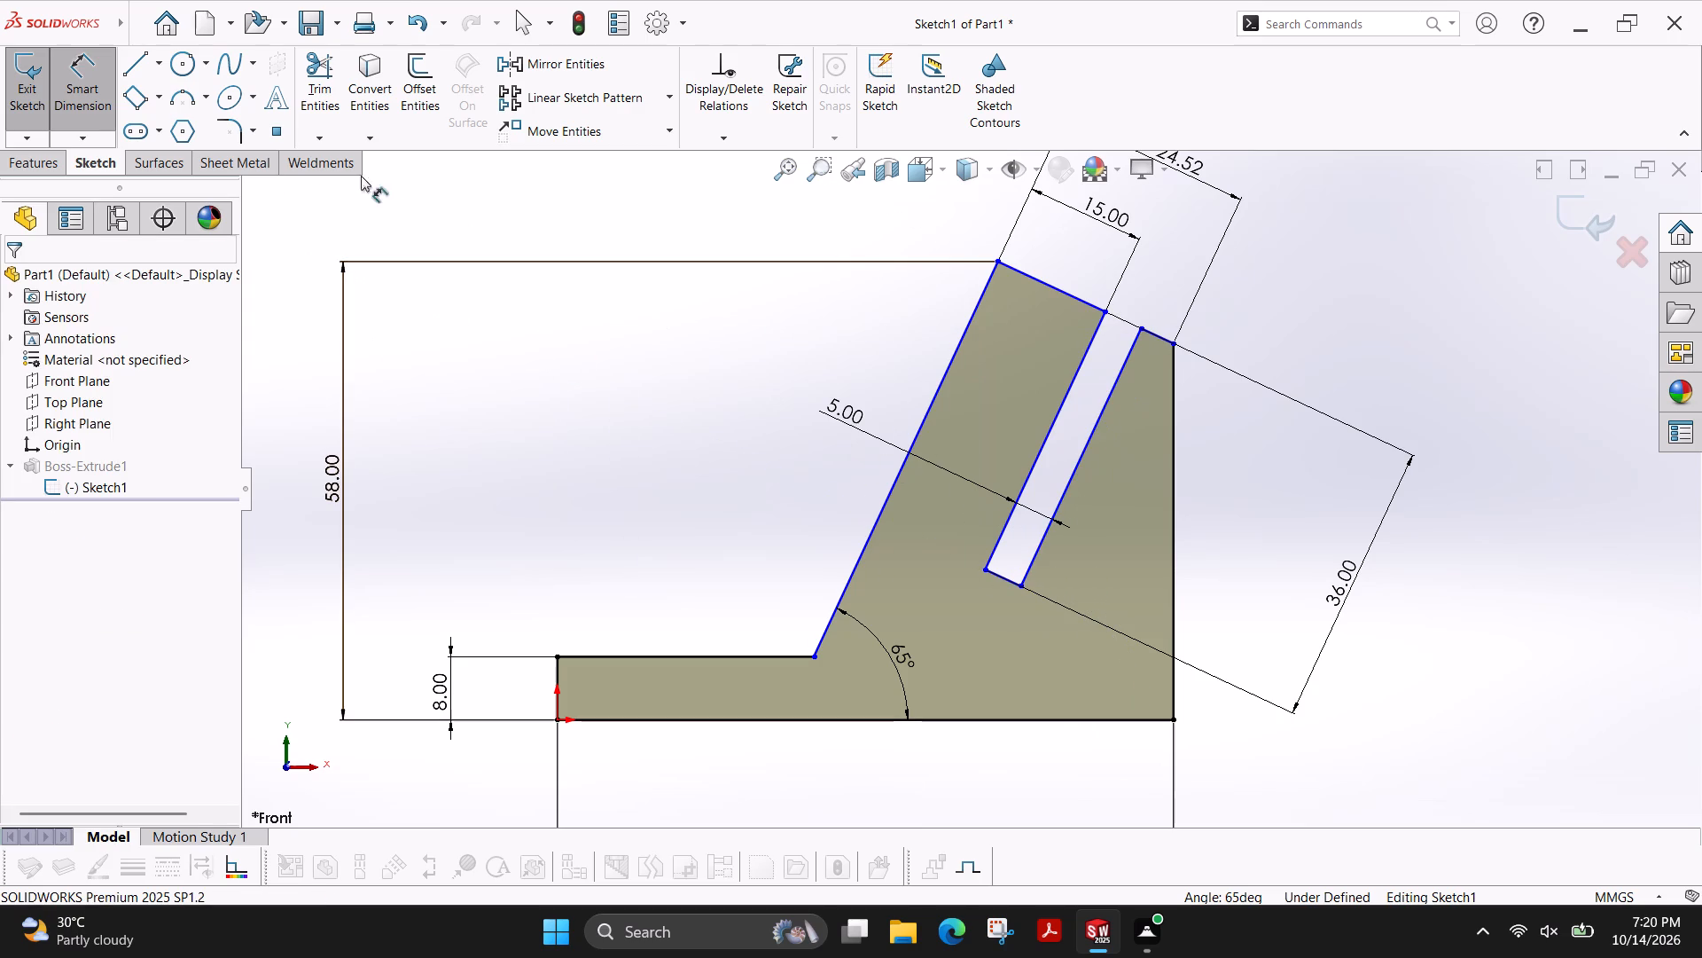
{"action": "left_click", "coordinate": [1007, 524]}
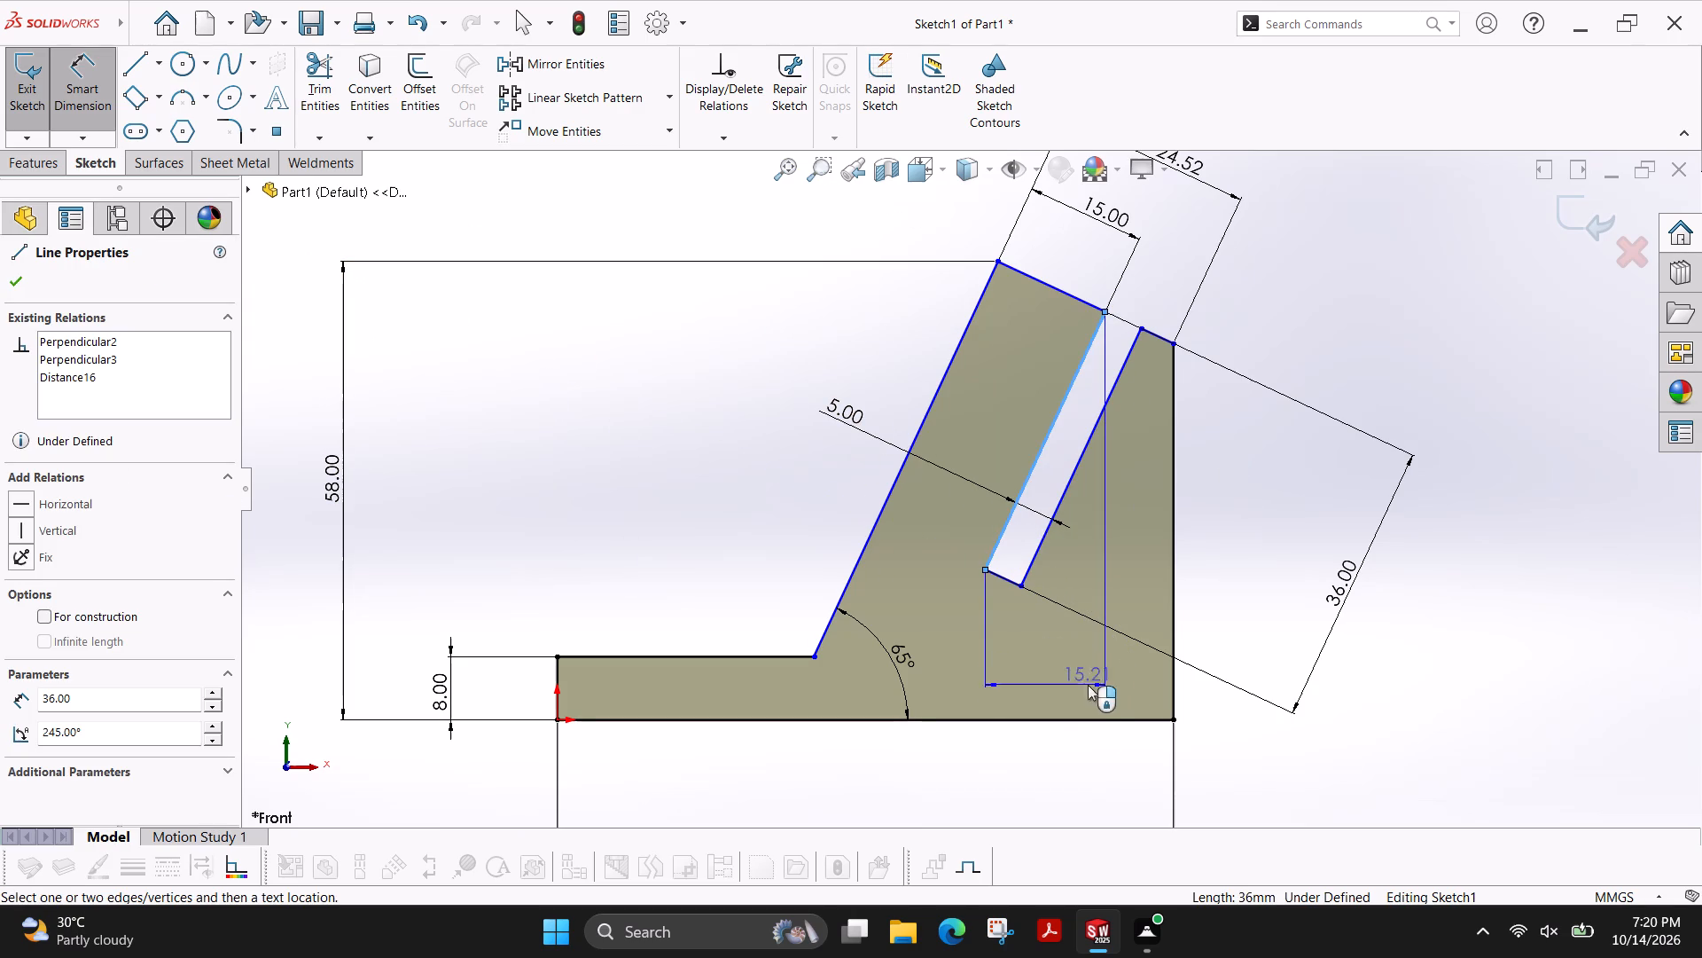
{"action": "left_click", "coordinate": [1093, 716]}
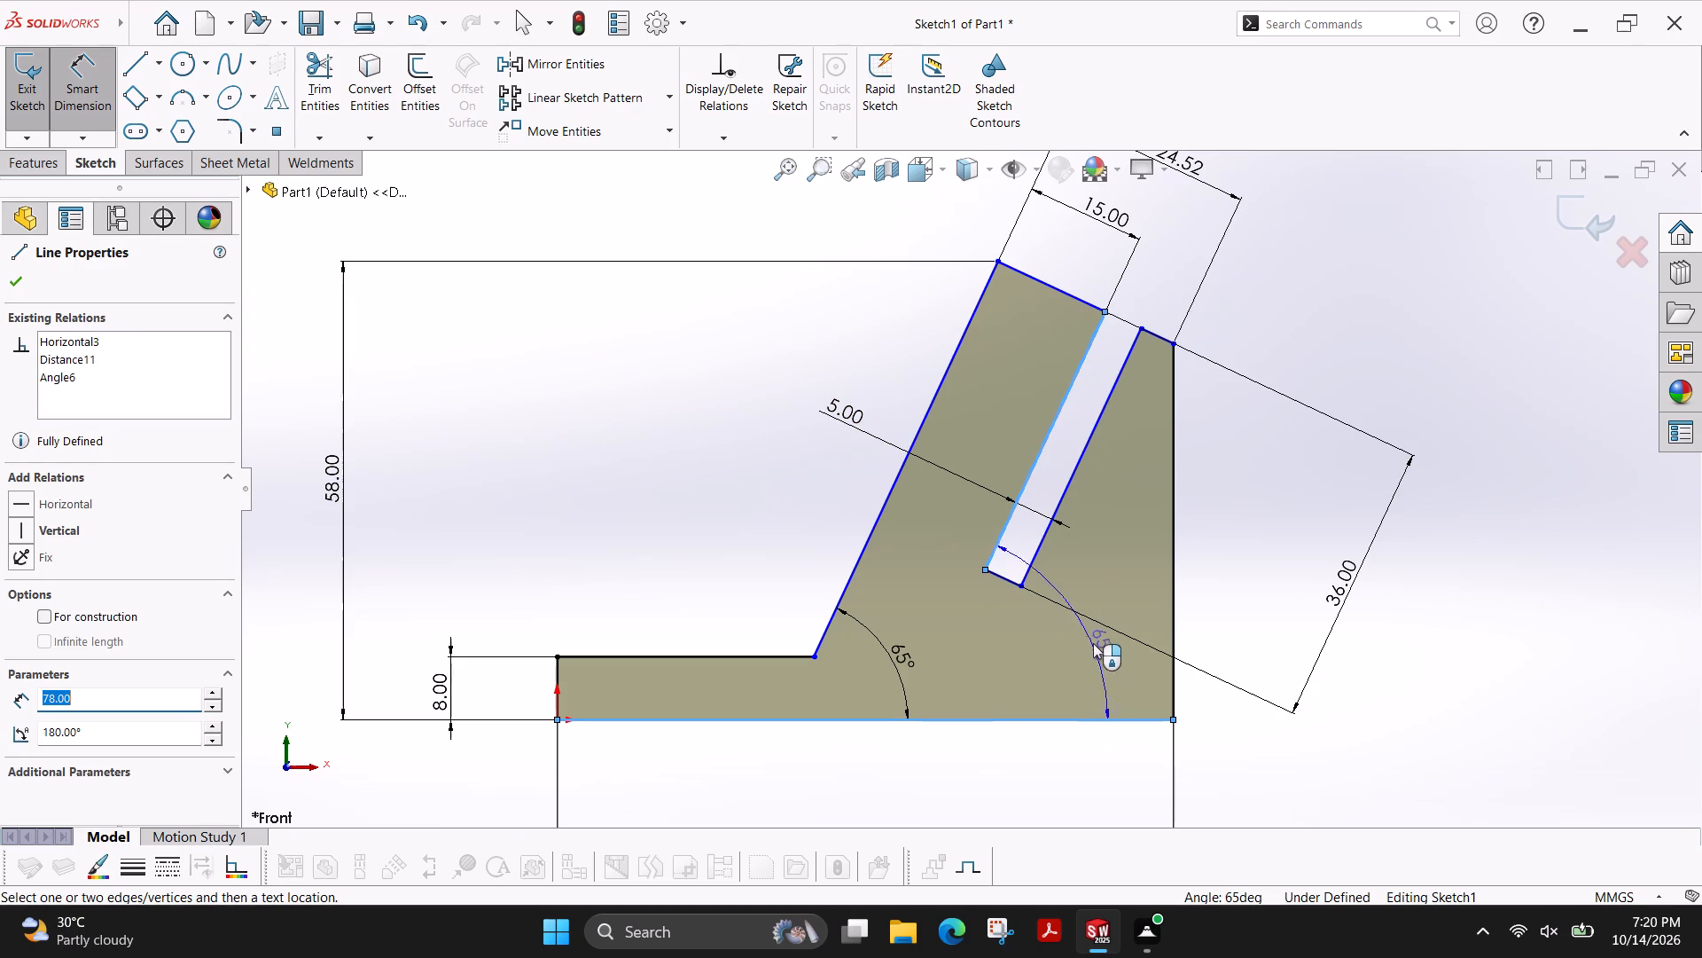
{"action": "key", "text": "Escape"}
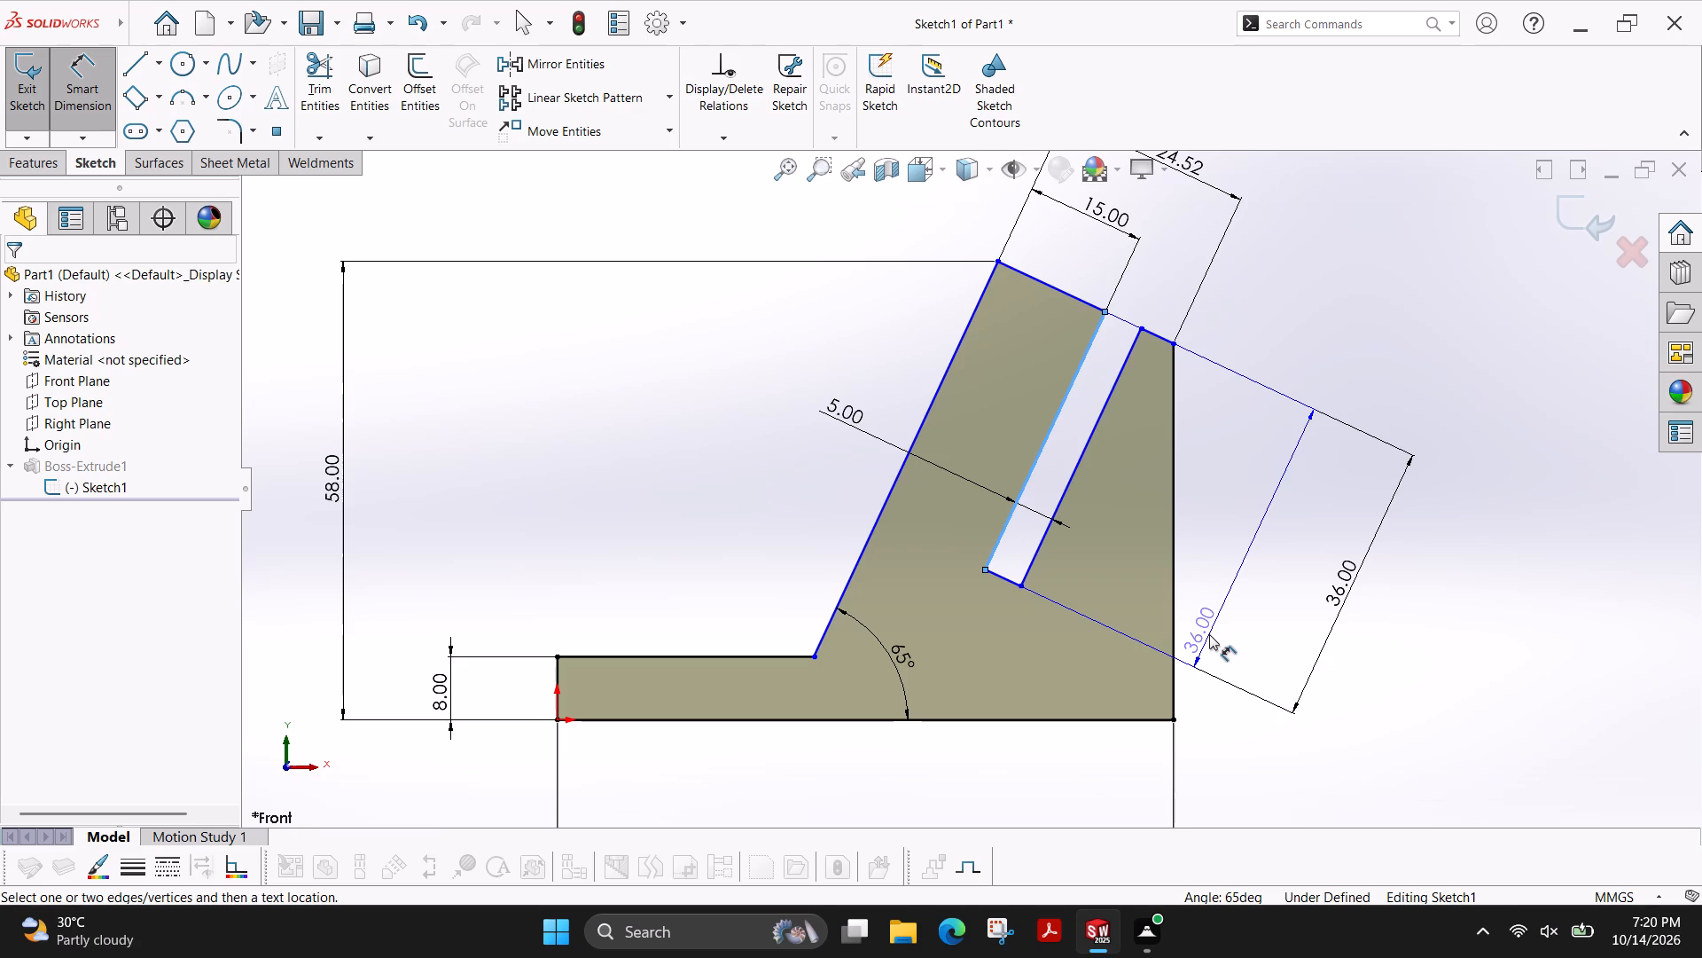
{"action": "key", "text": "Escape"}
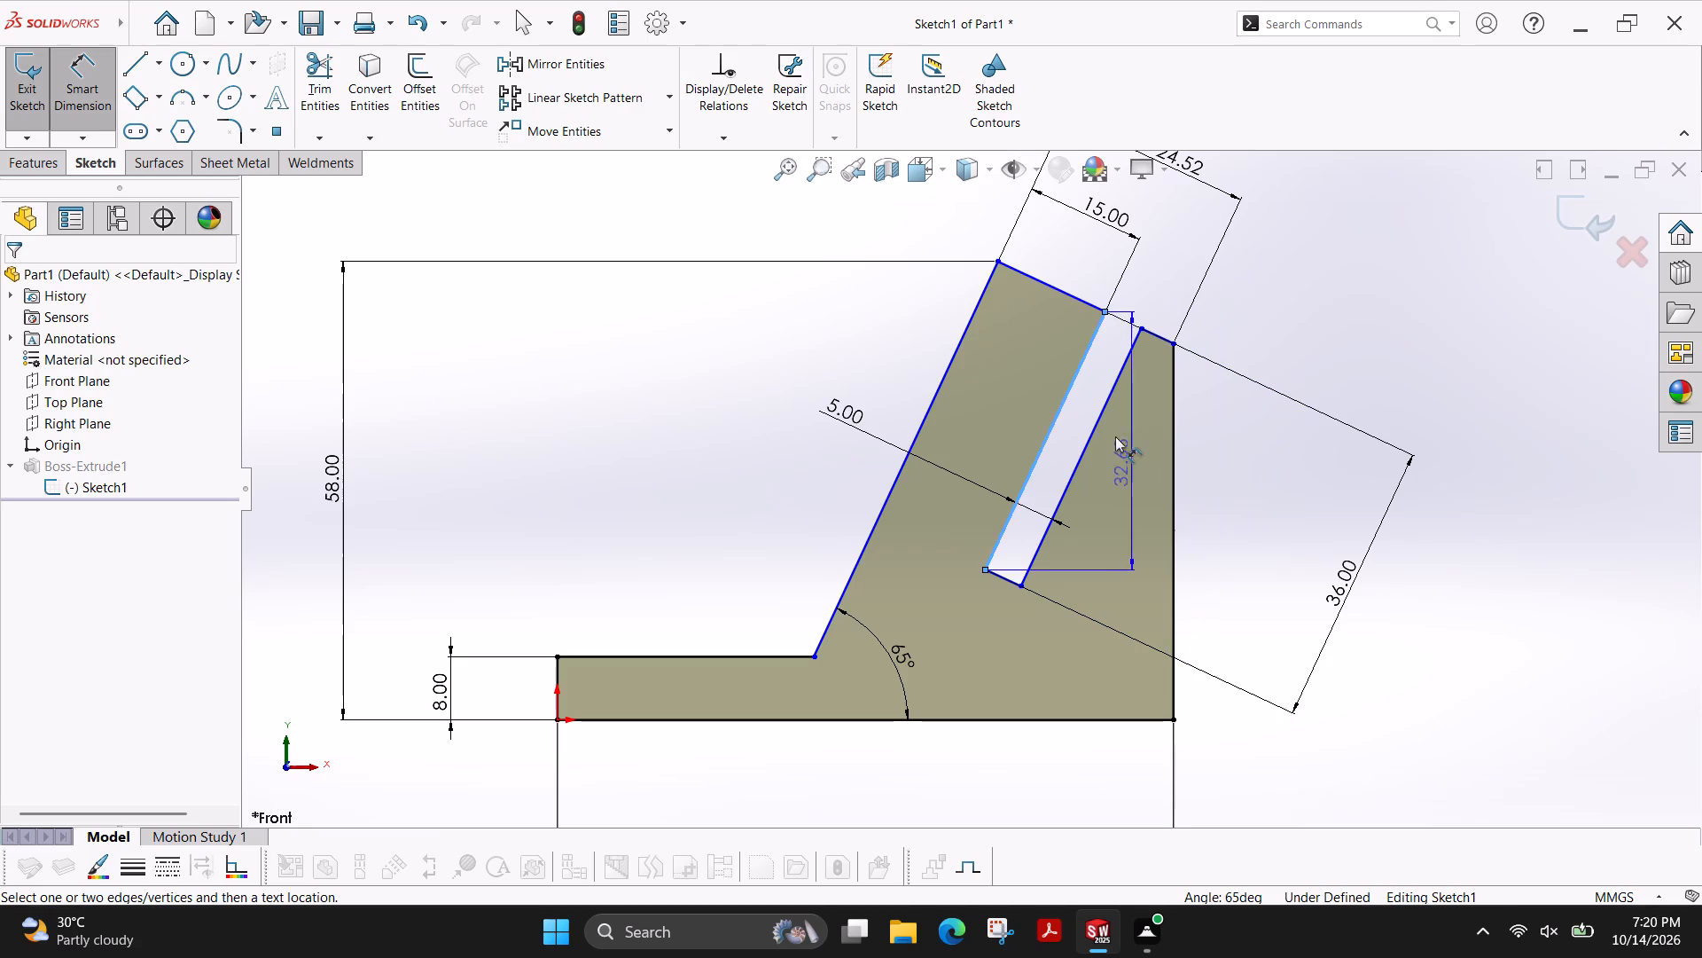
Check the angle between the profile's top edge and its long sloped side, without placing a dimension.
{"action": "left_click", "coordinate": [1054, 287]}
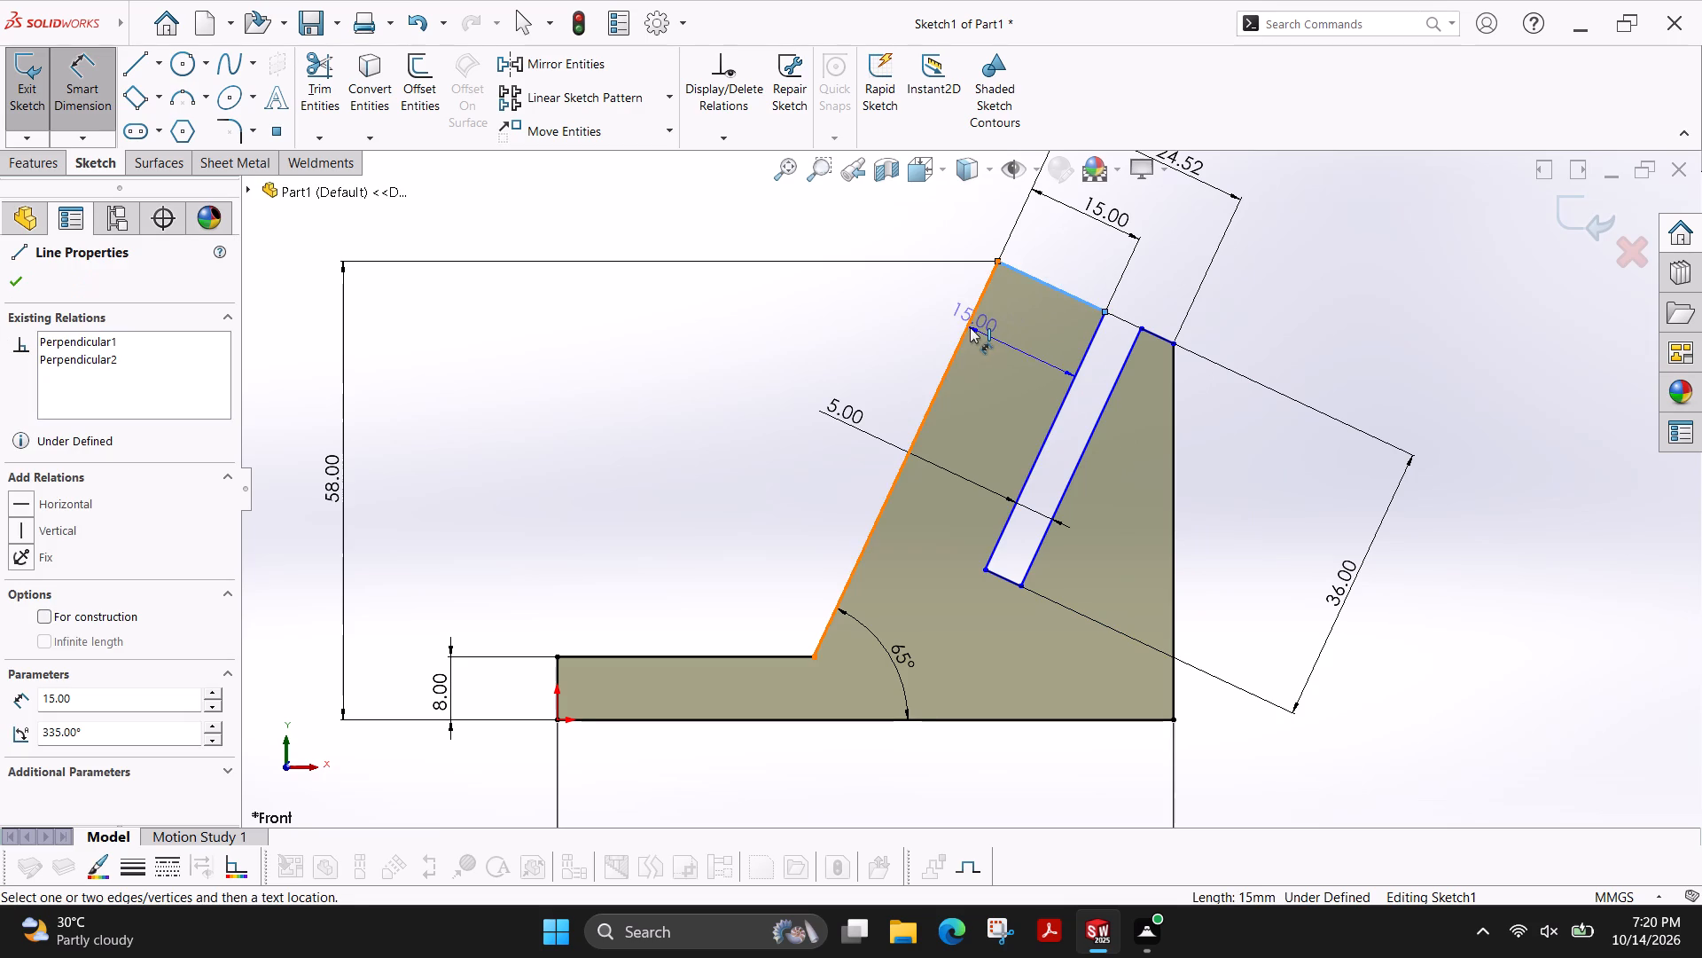
{"action": "left_click", "coordinate": [970, 327]}
{"action": "key", "text": "Escape"}
{"action": "key", "text": "Escape"}
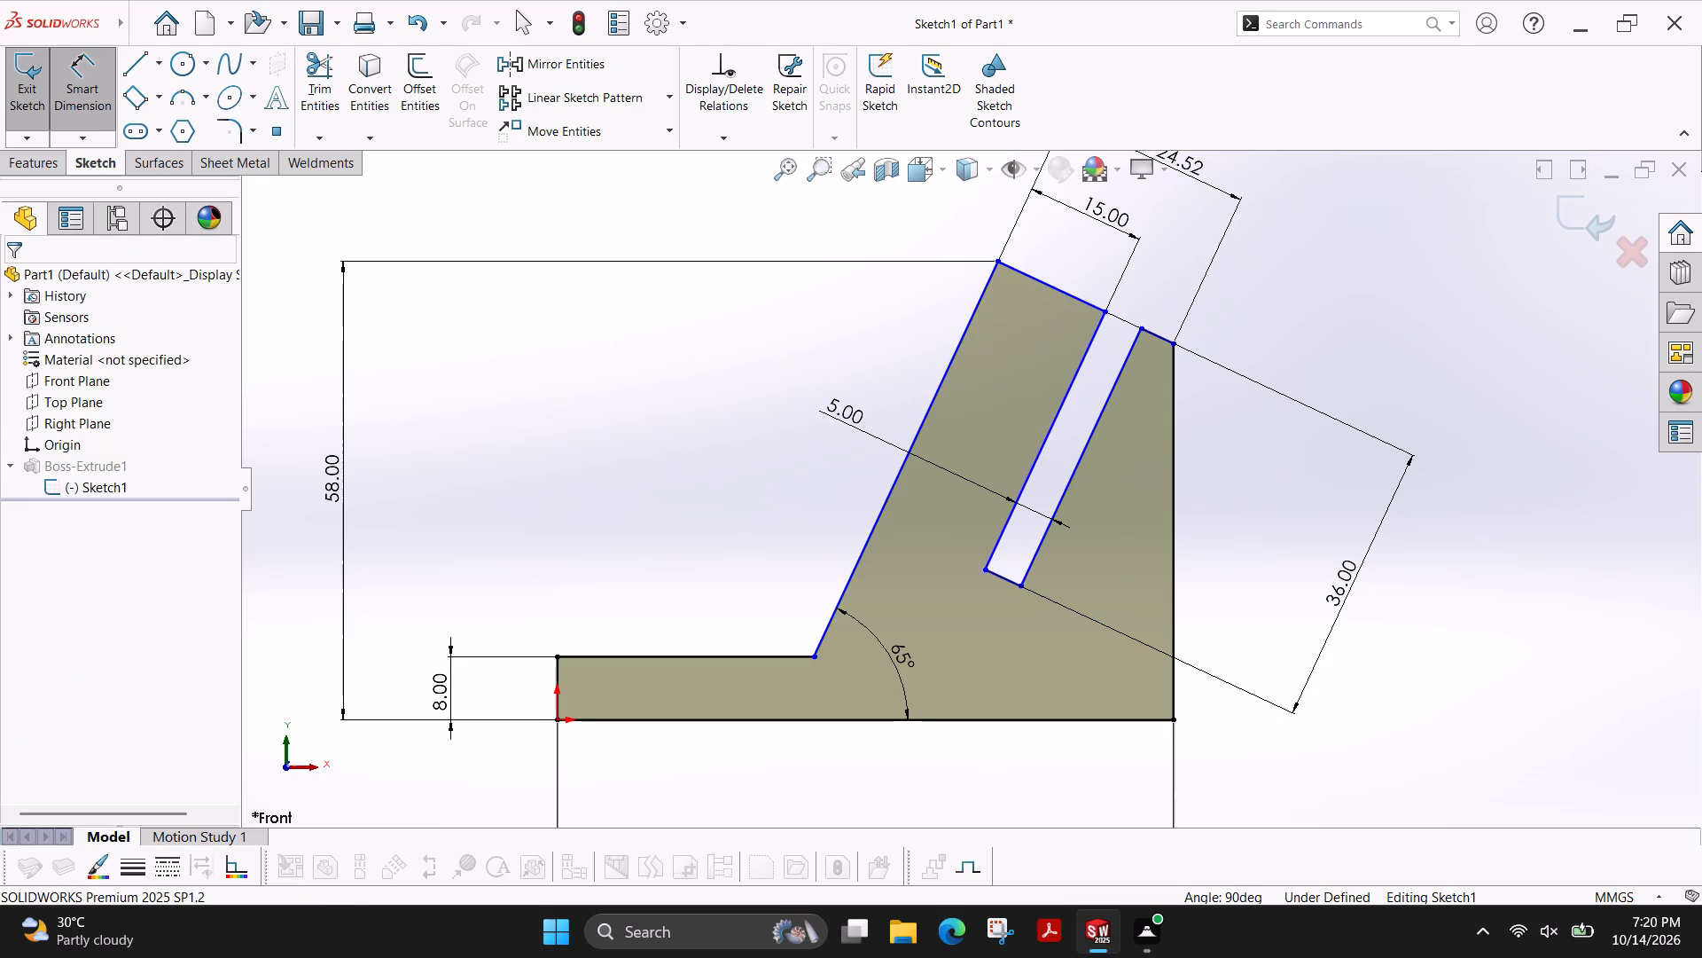
Exit the bracket's profile sketch and return to the solid model.
{"action": "left_click", "coordinate": [1563, 225]}
Create a reference plane from the Front Plane with an offset distance of 0 mm.
{"action": "scroll", "coordinate": [1161, 474], "scroll_direction": "down", "scroll_amount": 1}
{"action": "scroll", "coordinate": [1165, 467], "scroll_direction": "up", "scroll_amount": 1}
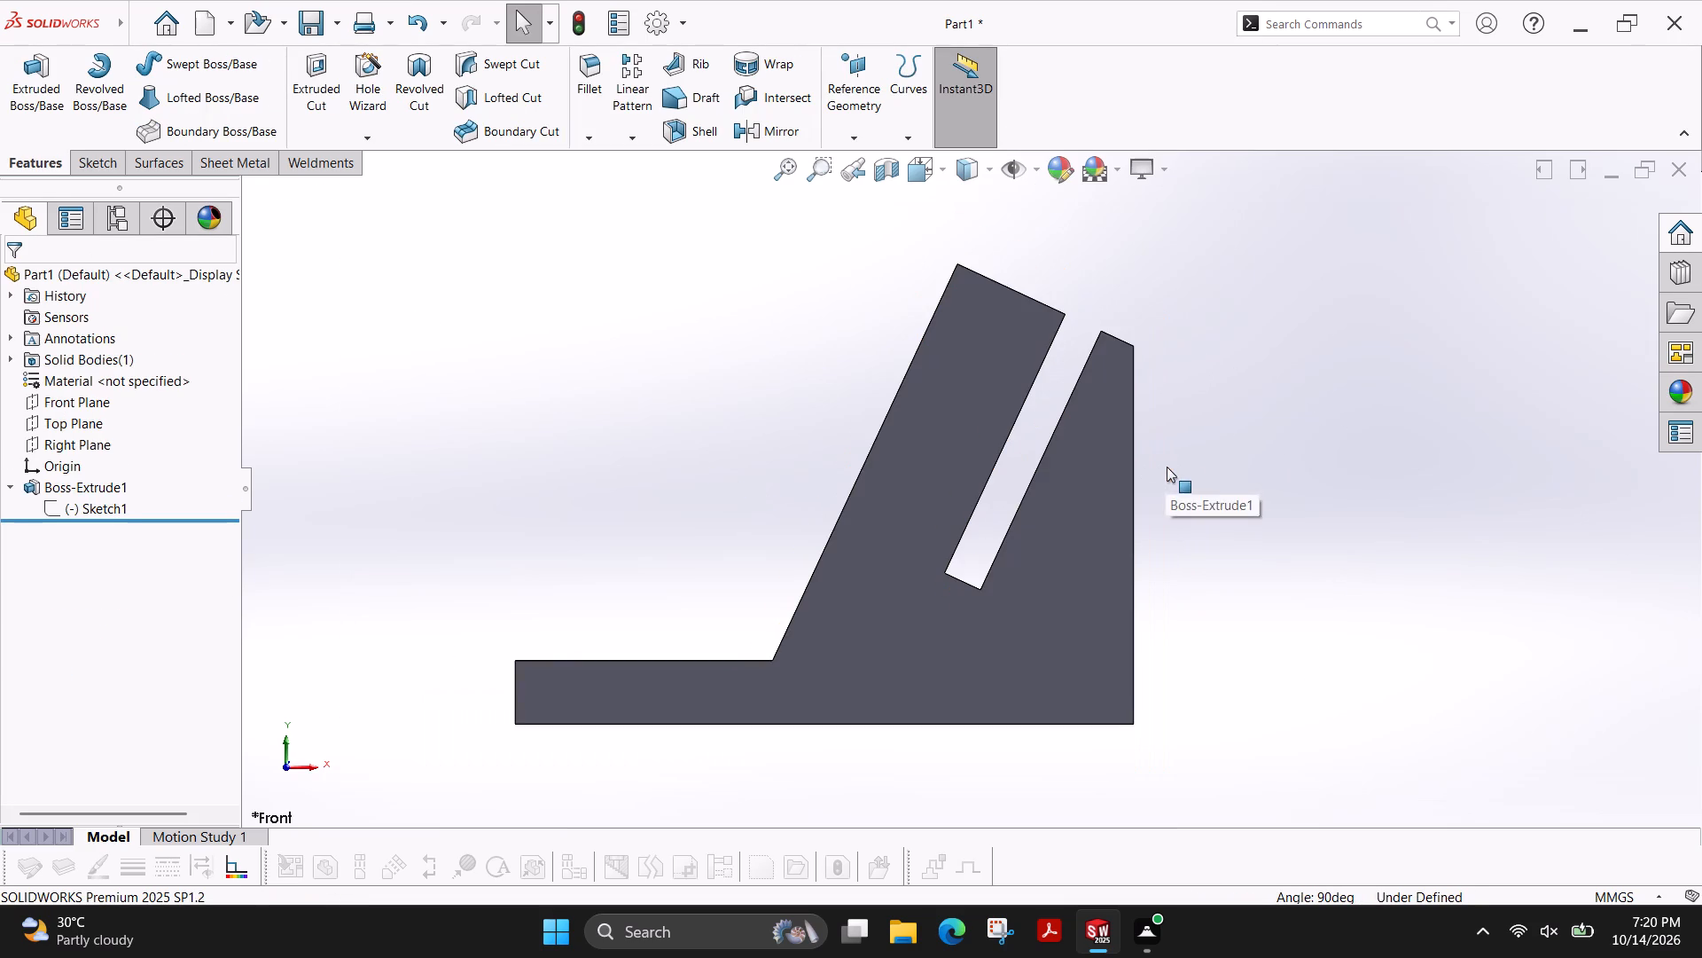
{"action": "middle_click_drag", "start_coordinate": [1379, 428], "coordinate": [1305, 513], "text": "ctrl+shift"}
{"action": "scroll", "coordinate": [1305, 513], "scroll_direction": "up", "scroll_amount": 2}
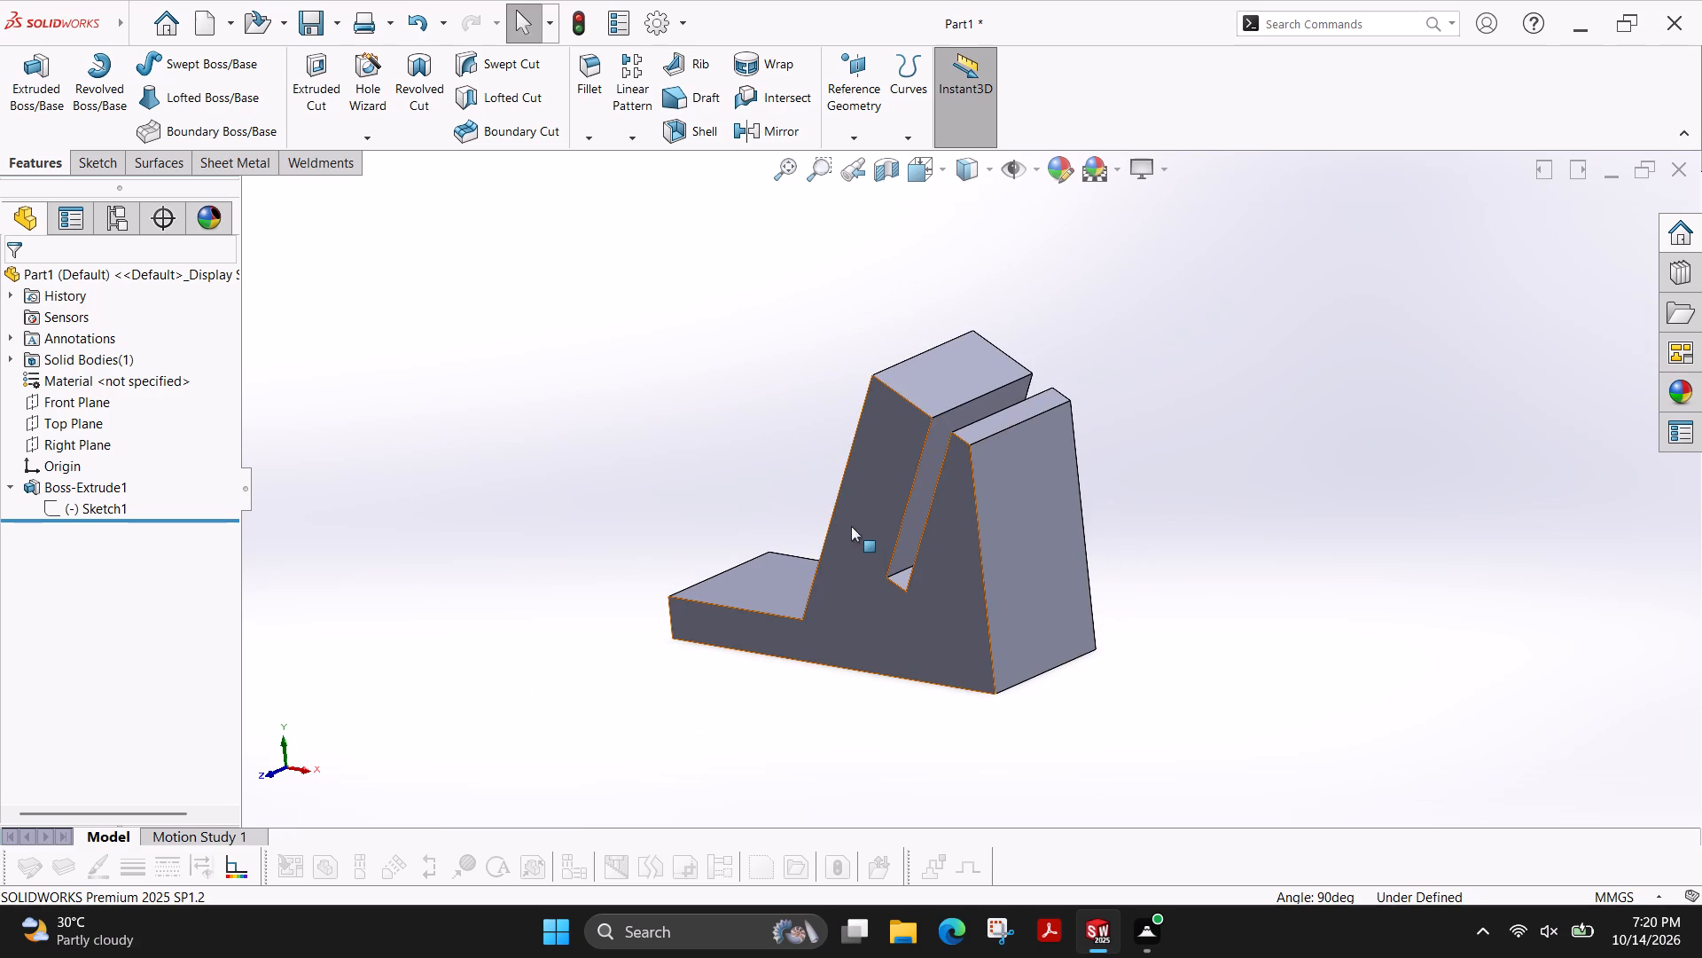
{"action": "middle_click_drag", "start_coordinate": [735, 463], "coordinate": [811, 491], "text": "ctrl+shift"}
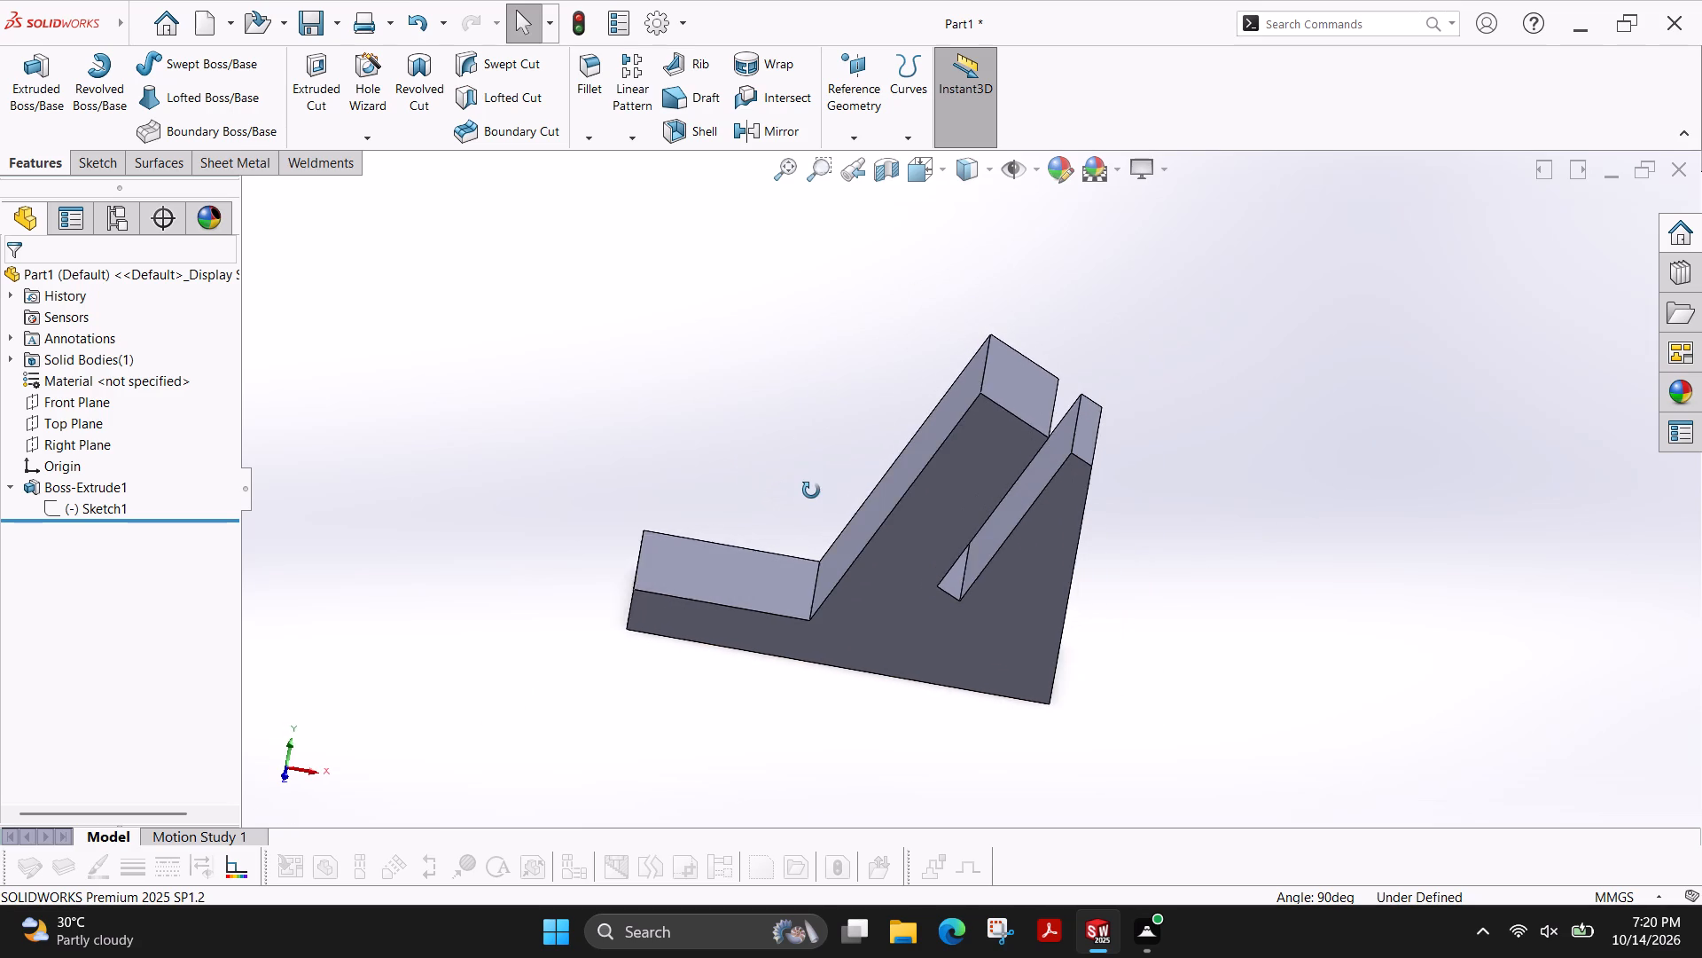
{"action": "middle_click_drag", "start_coordinate": [811, 491], "coordinate": [809, 487], "text": "ctrl+shift"}
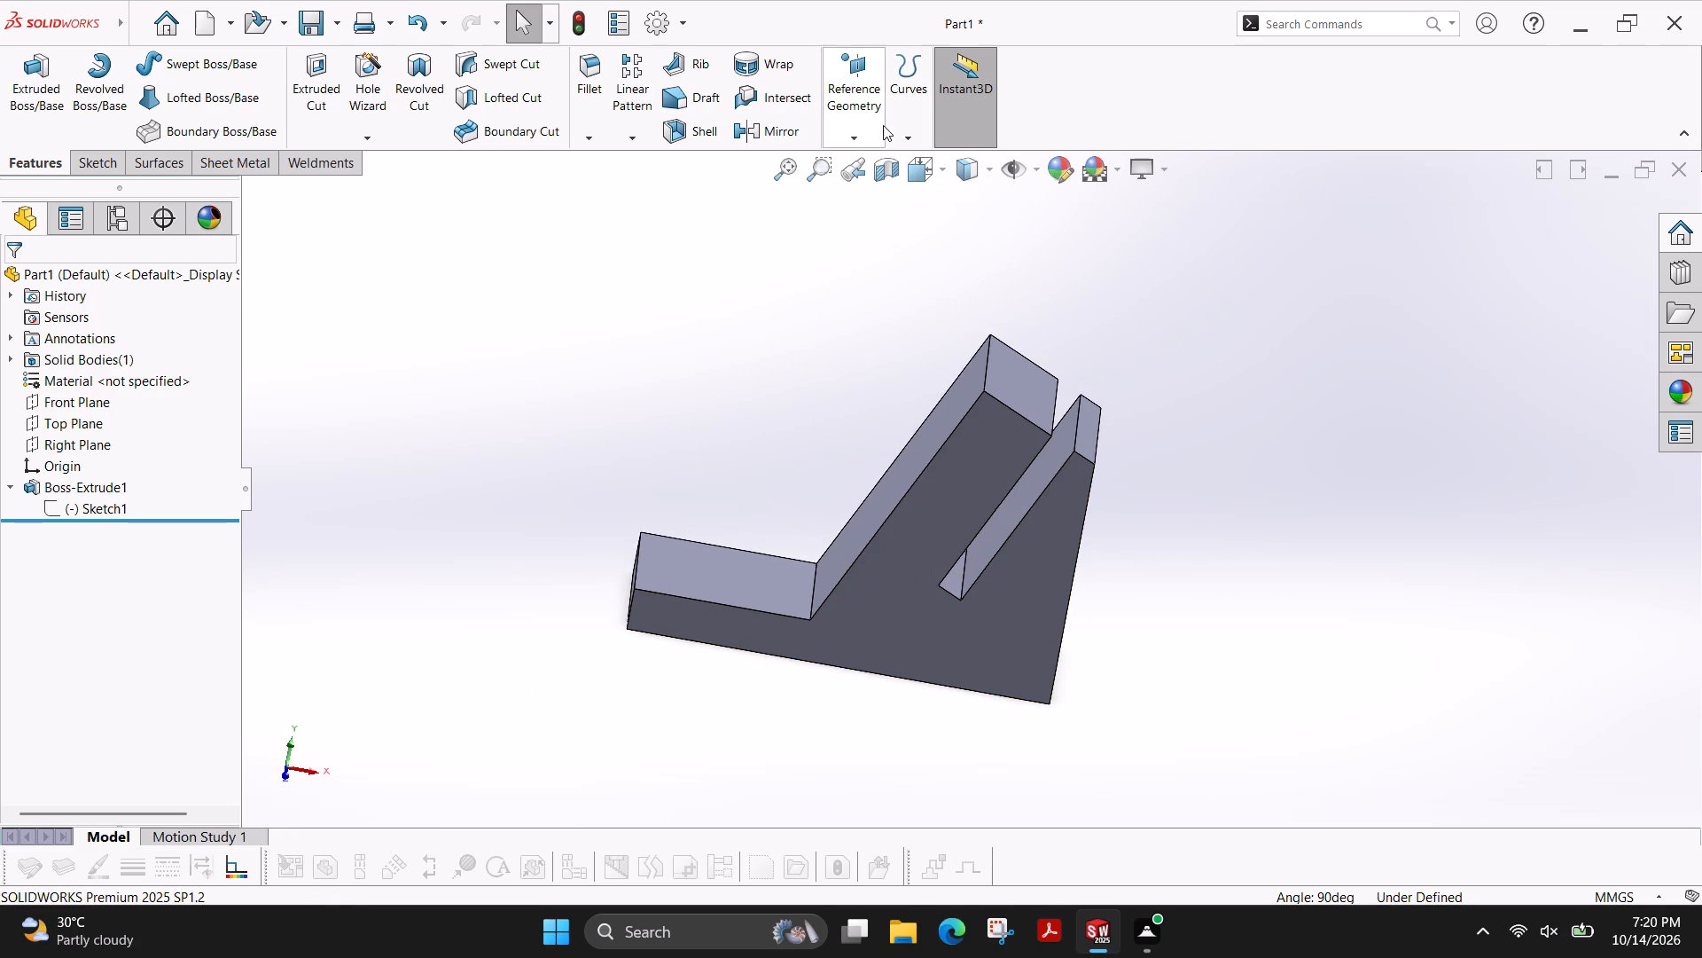
{"action": "left_click", "coordinate": [854, 135]}
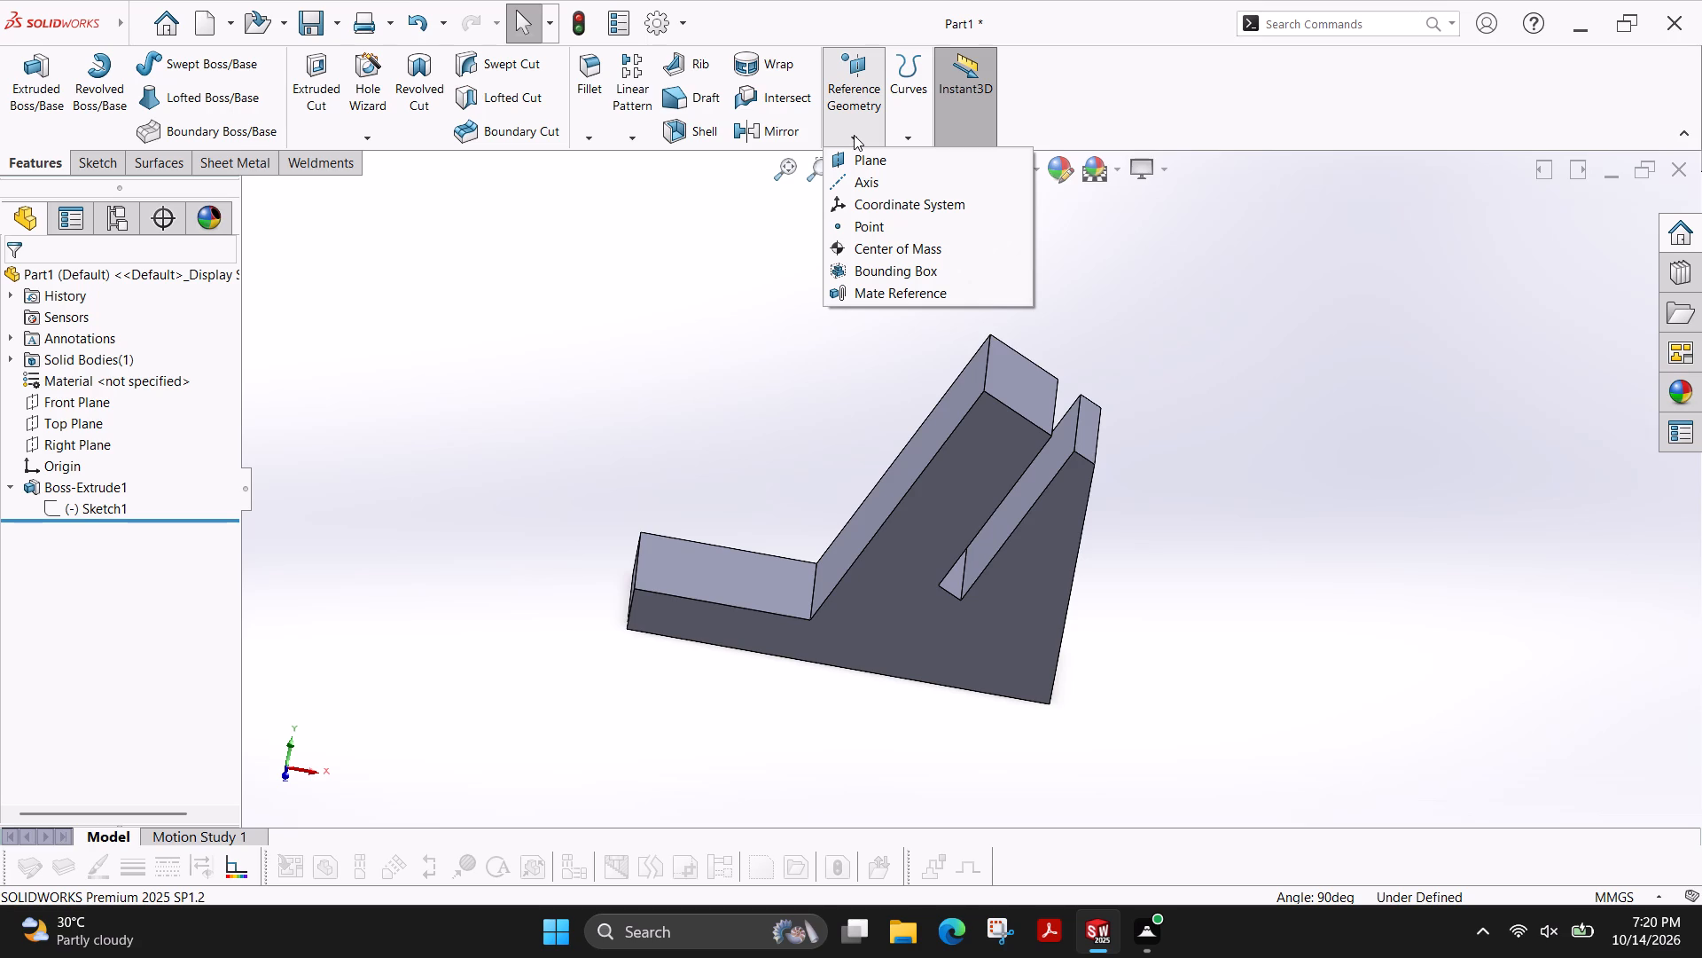
{"action": "left_click", "coordinate": [875, 157]}
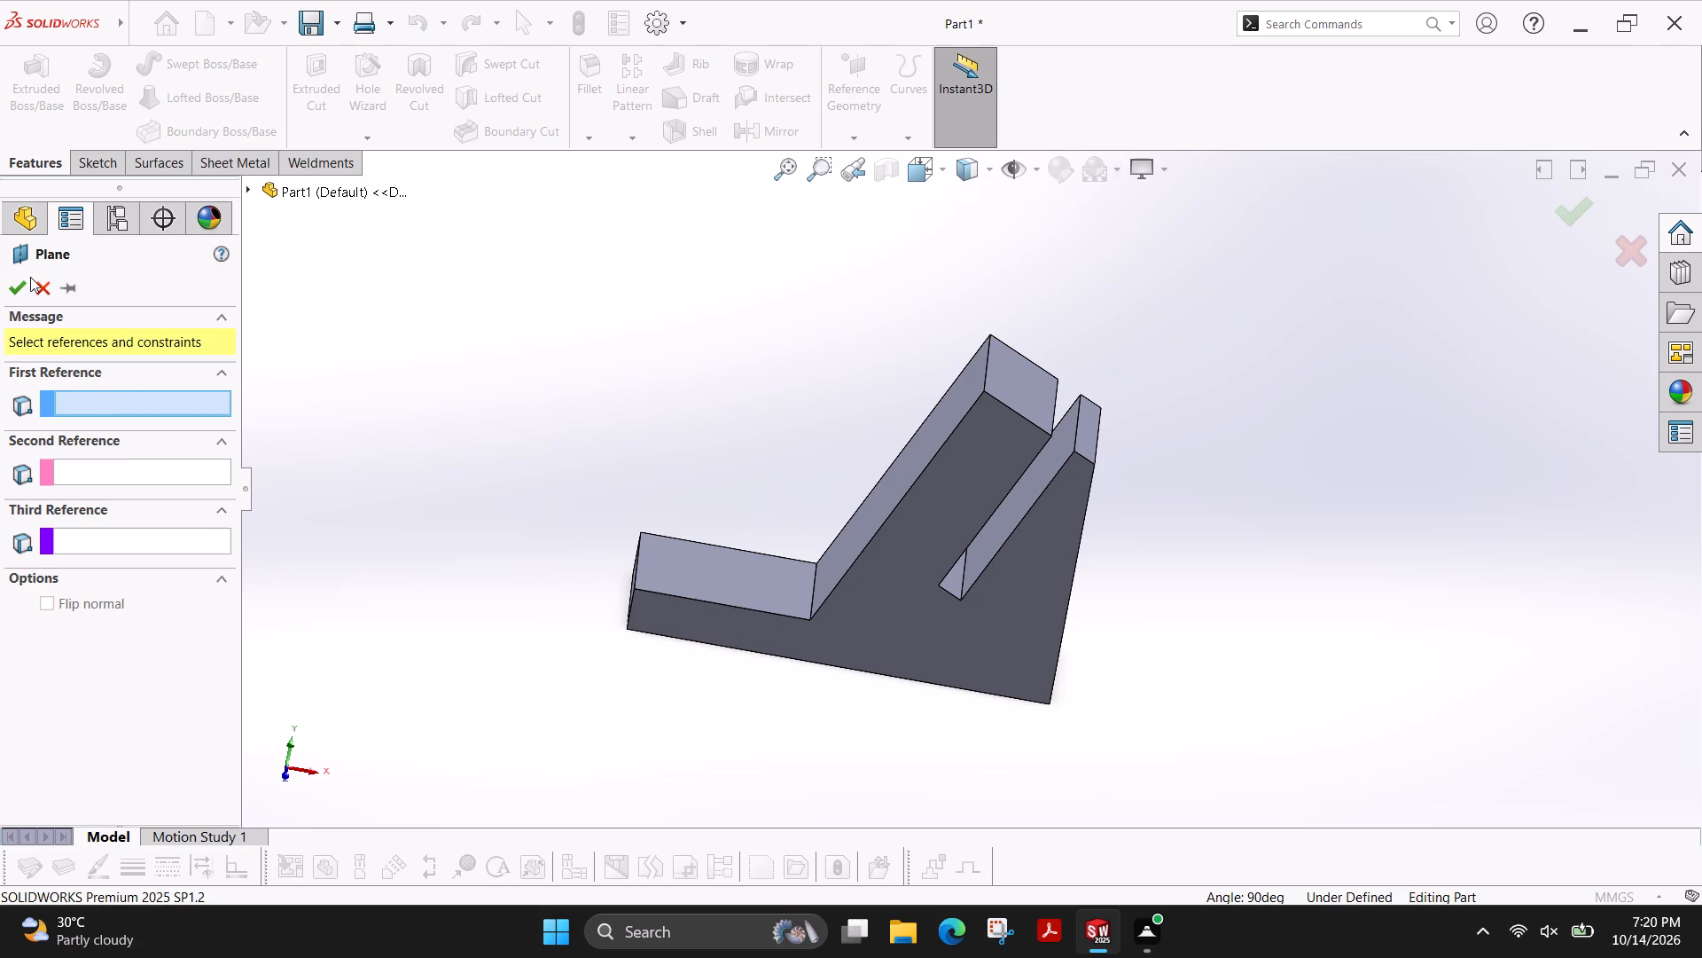
{"action": "left_click", "coordinate": [248, 192]}
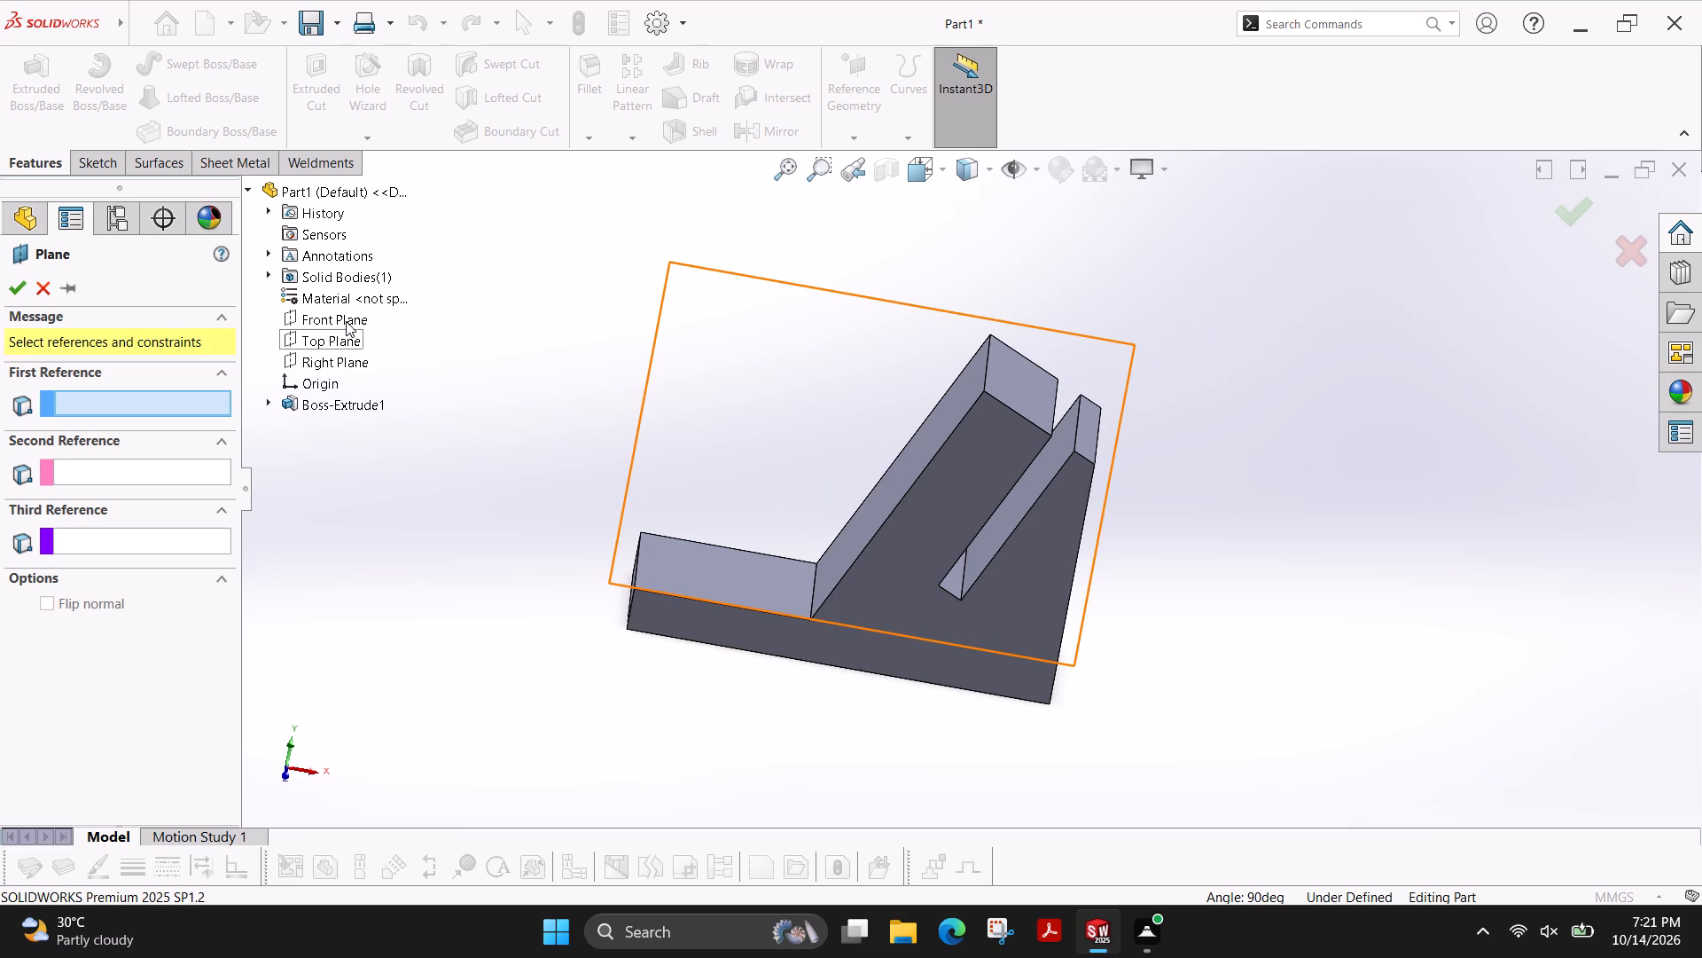
{"action": "left_click", "coordinate": [346, 319]}
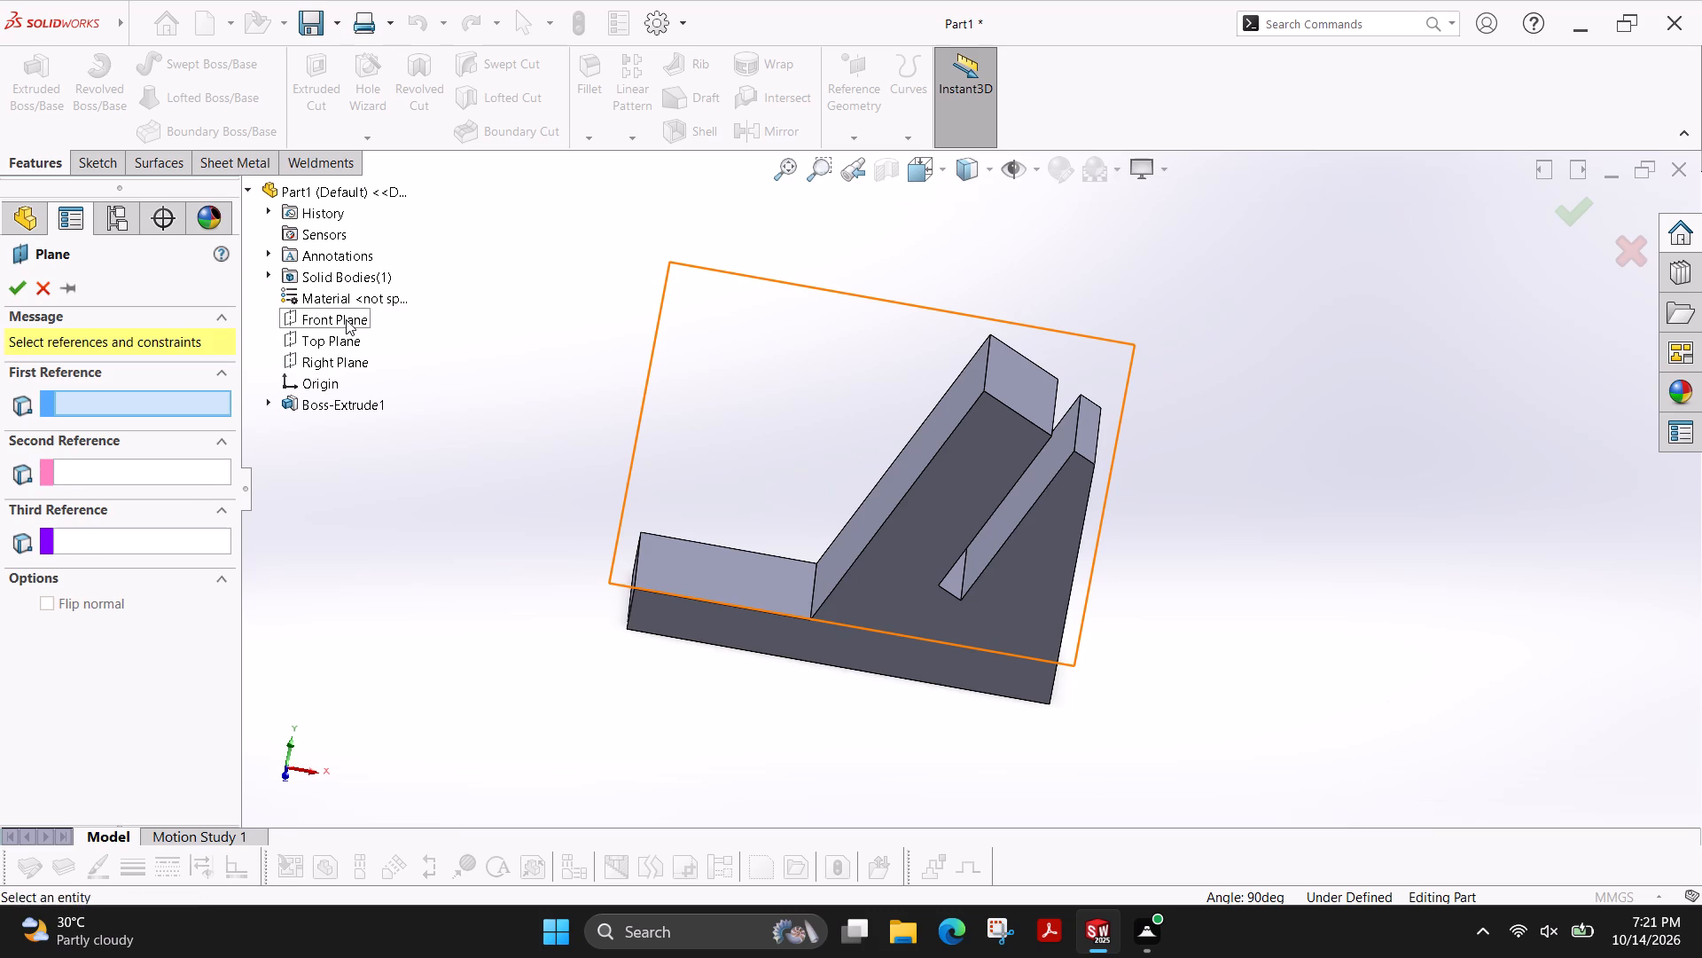
{"action": "scroll", "coordinate": [864, 562], "scroll_direction": "down", "scroll_amount": 2}
{"action": "scroll", "coordinate": [864, 562], "scroll_direction": "up", "scroll_amount": 3}
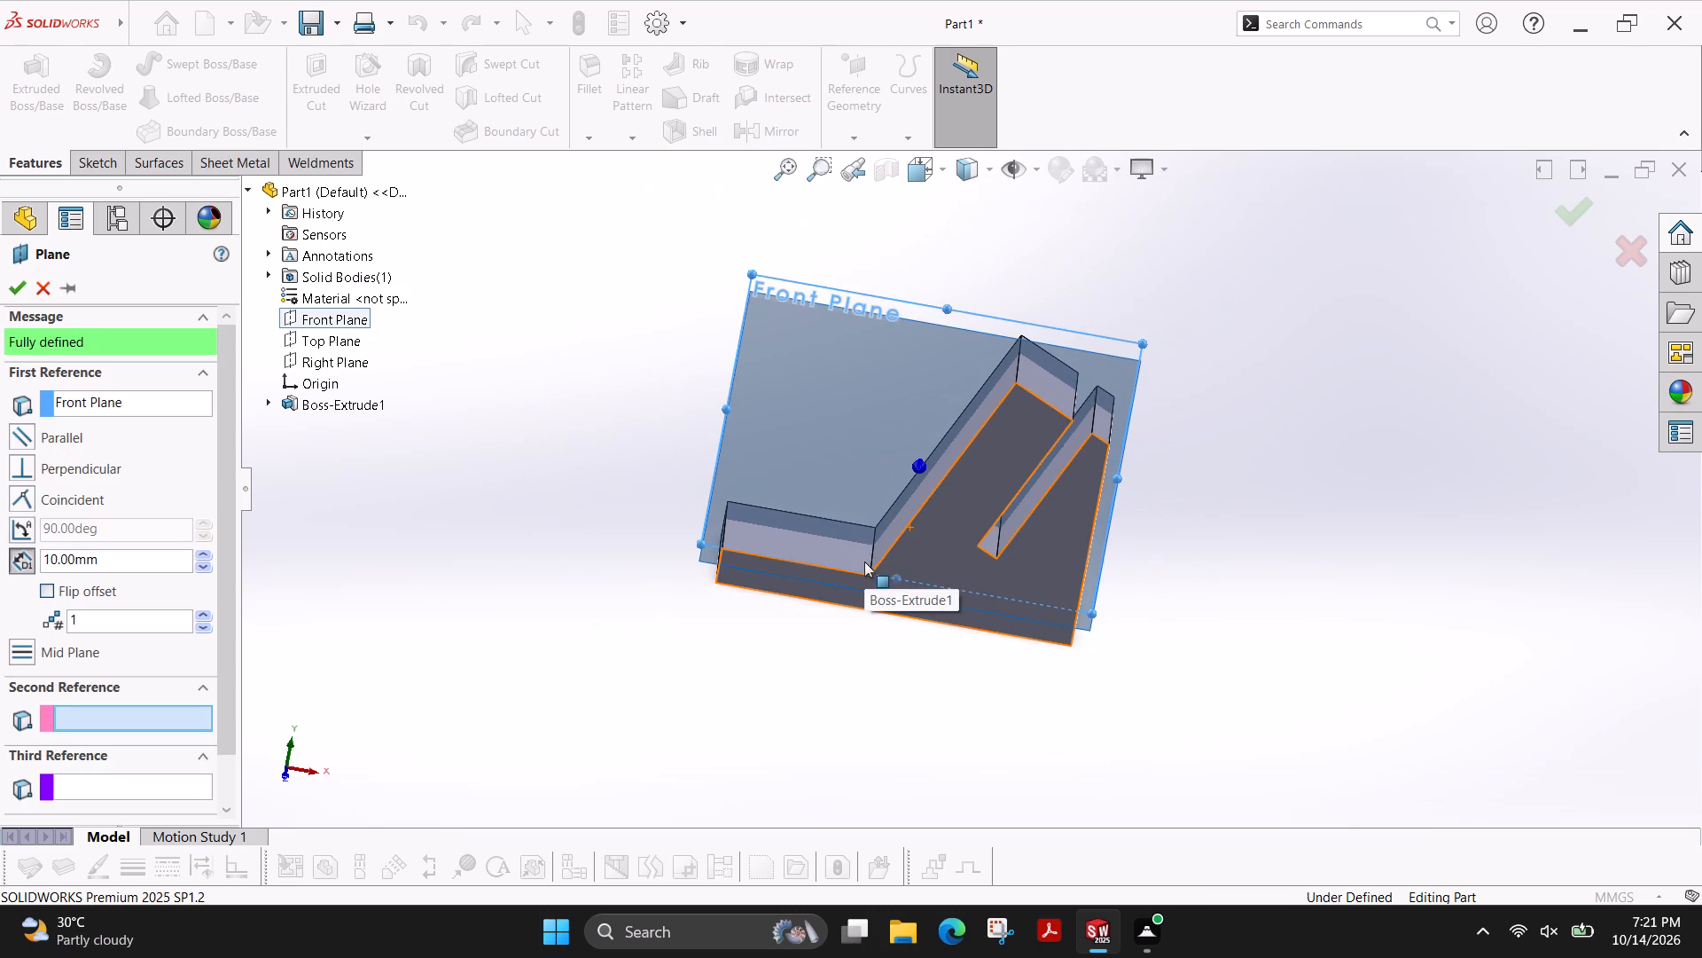
{"action": "left_click", "coordinate": [207, 569]}
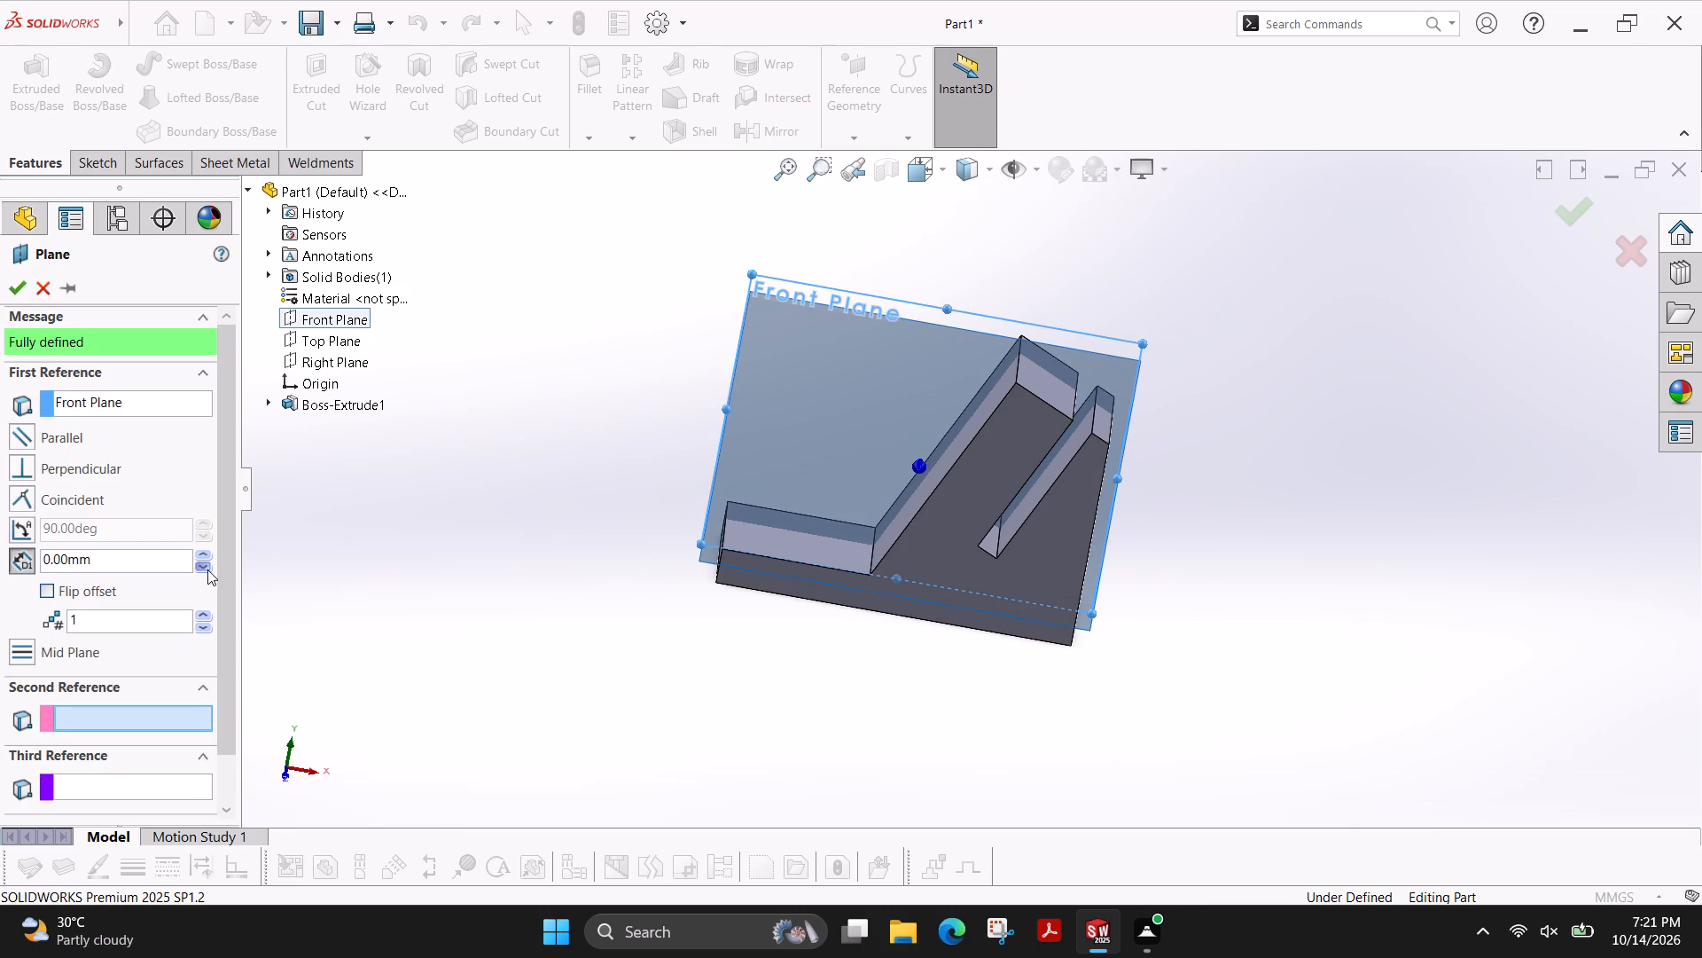
{"action": "middle_click_drag", "start_coordinate": [536, 493], "coordinate": [651, 588], "text": "ctrl+shift"}
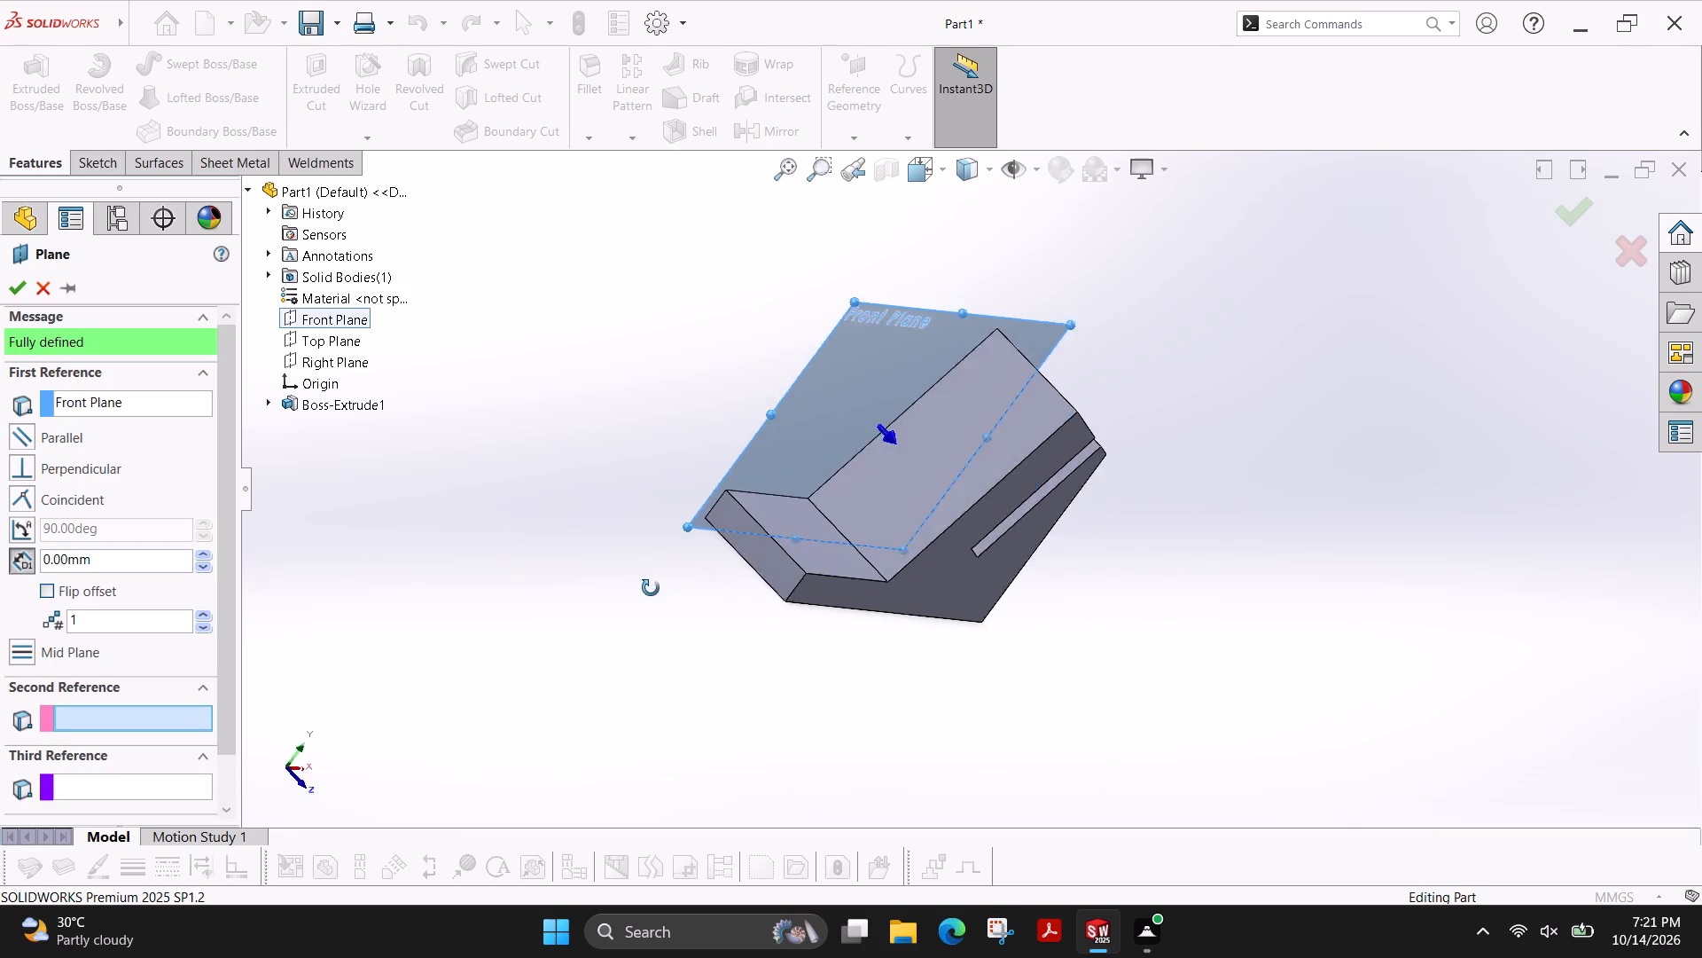
{"action": "middle_click_drag", "start_coordinate": [651, 588], "coordinate": [594, 552], "text": "ctrl+shift"}
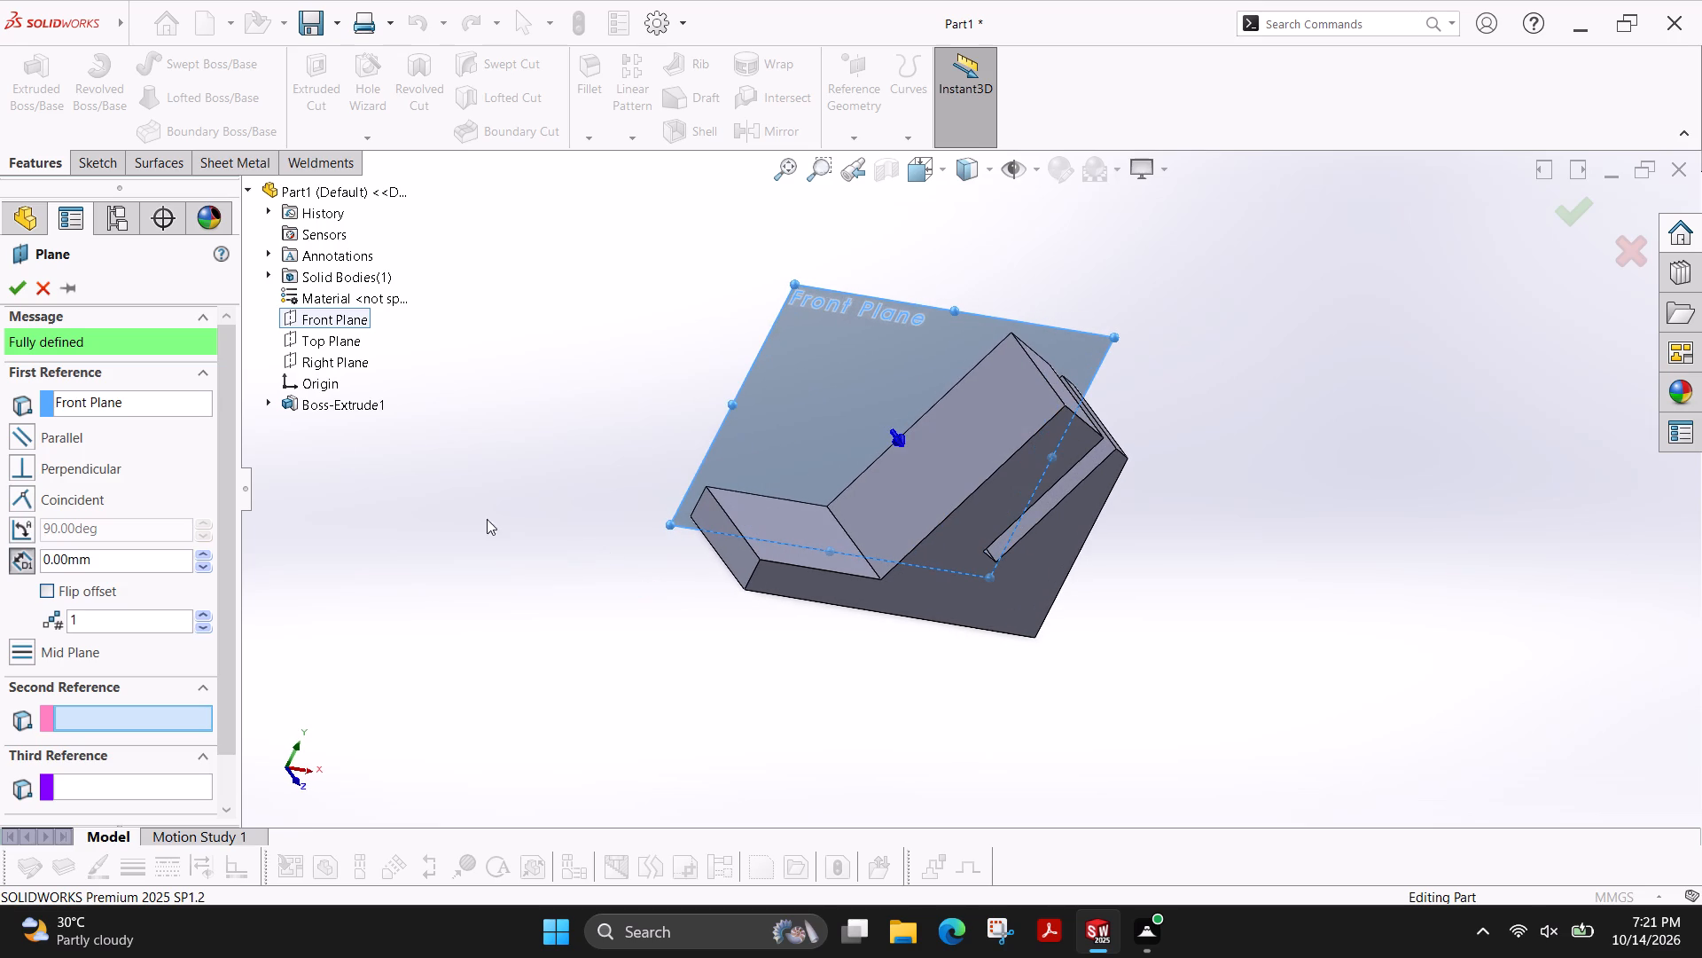
{"action": "left_click", "coordinate": [14, 285]}
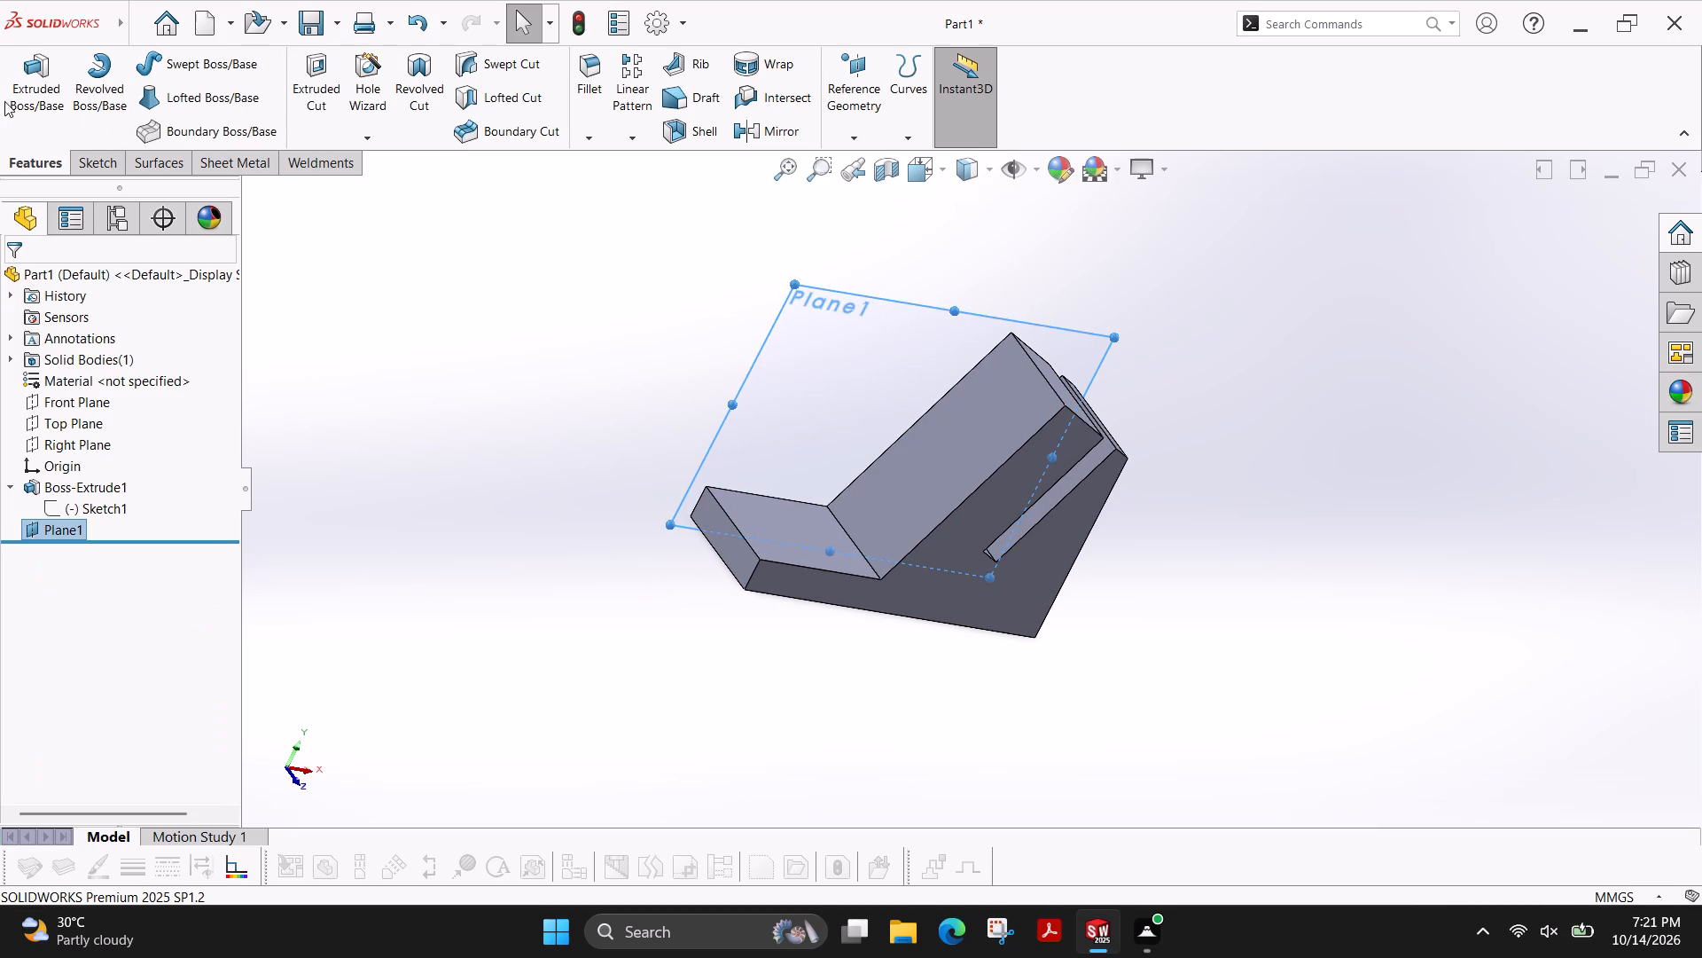
Sketch a closed stepped profile on the new plane above the base: about 6.5 mm up, 25.5 across, 20 up, 19 across to the slope, closing along bracket edges.
{"action": "left_click", "coordinate": [104, 161]}
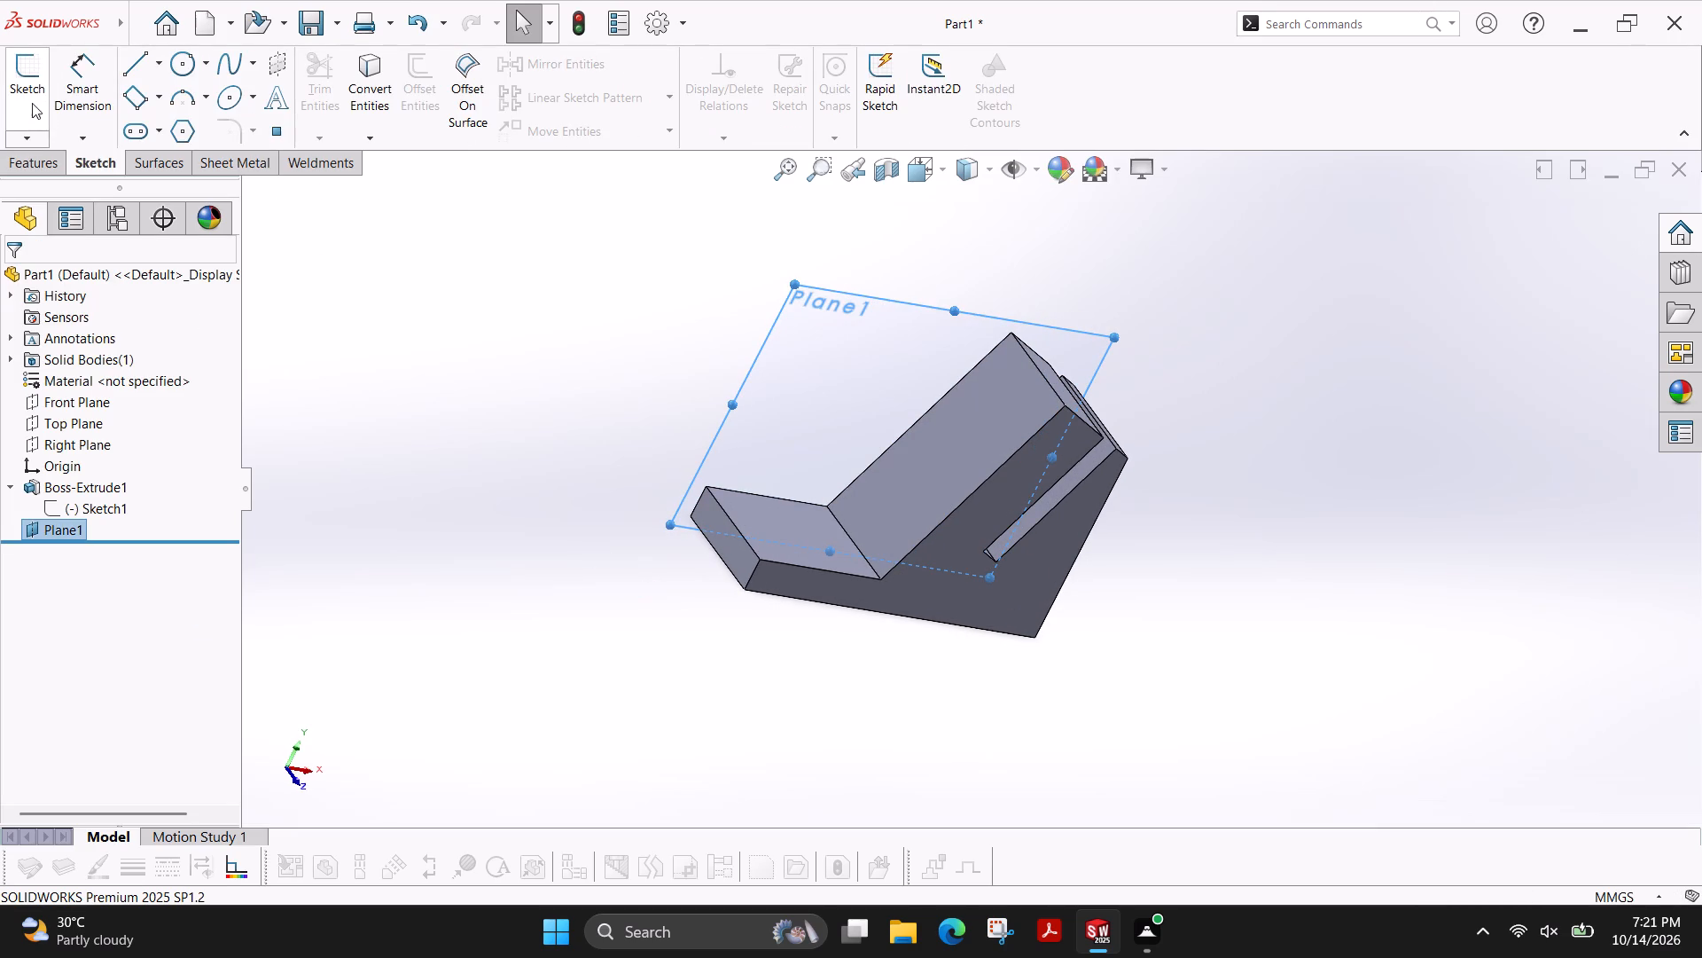
{"action": "left_click", "coordinate": [31, 101]}
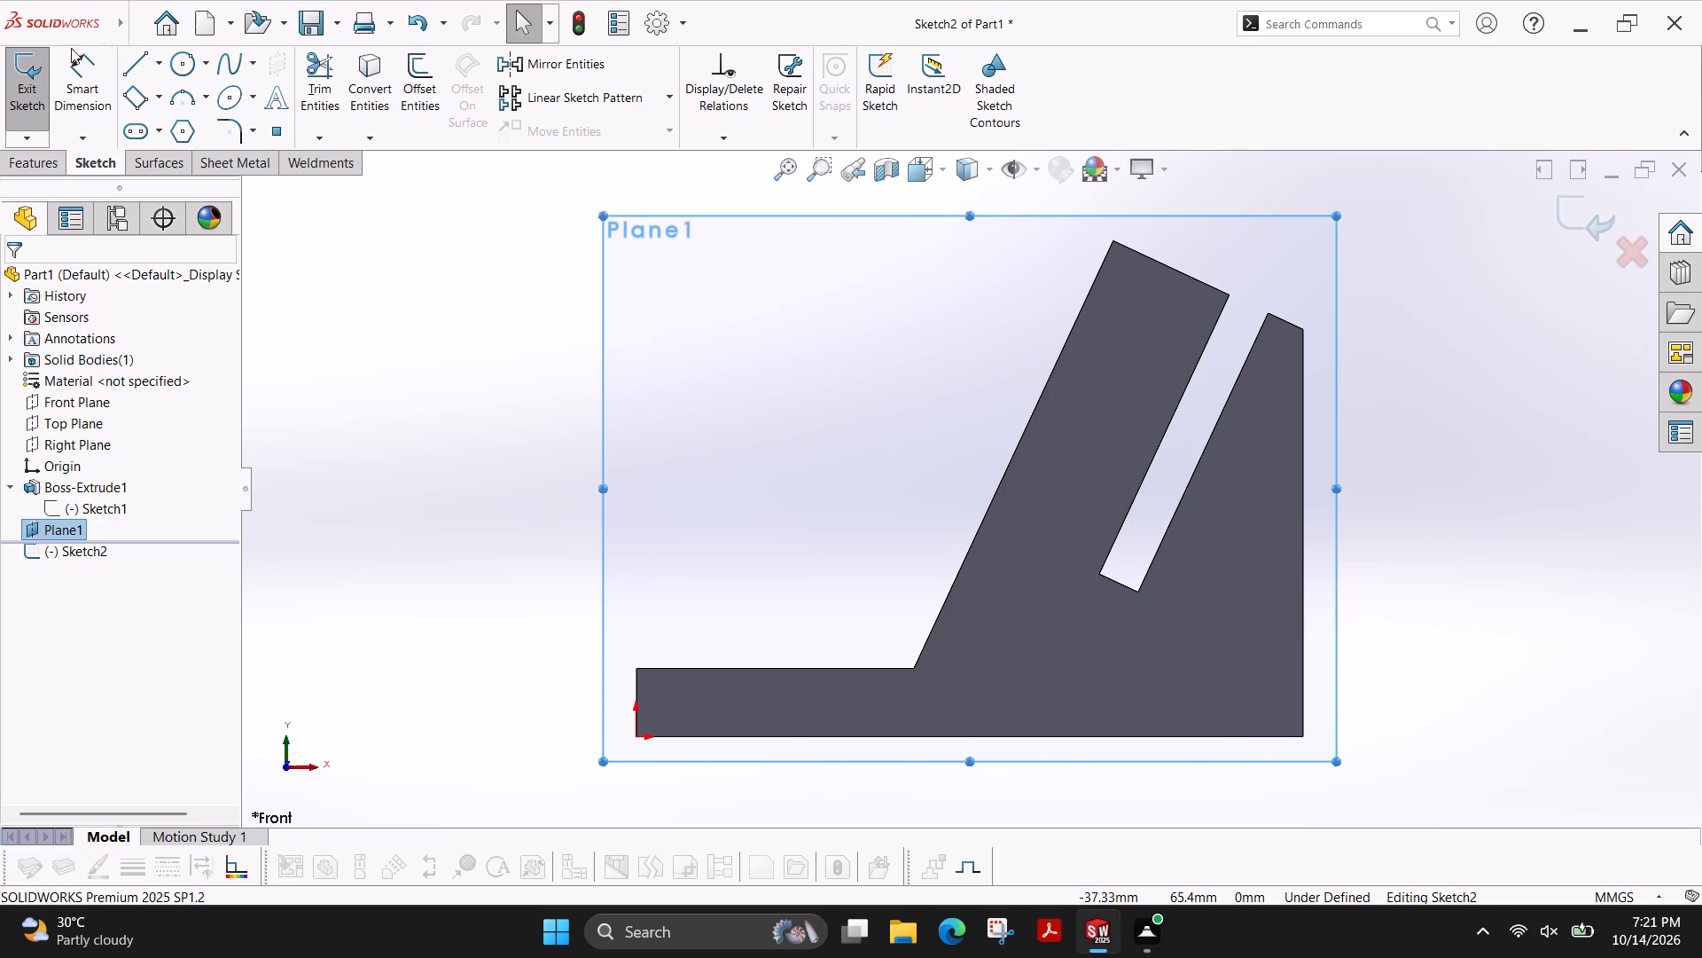
{"action": "left_click", "coordinate": [129, 65]}
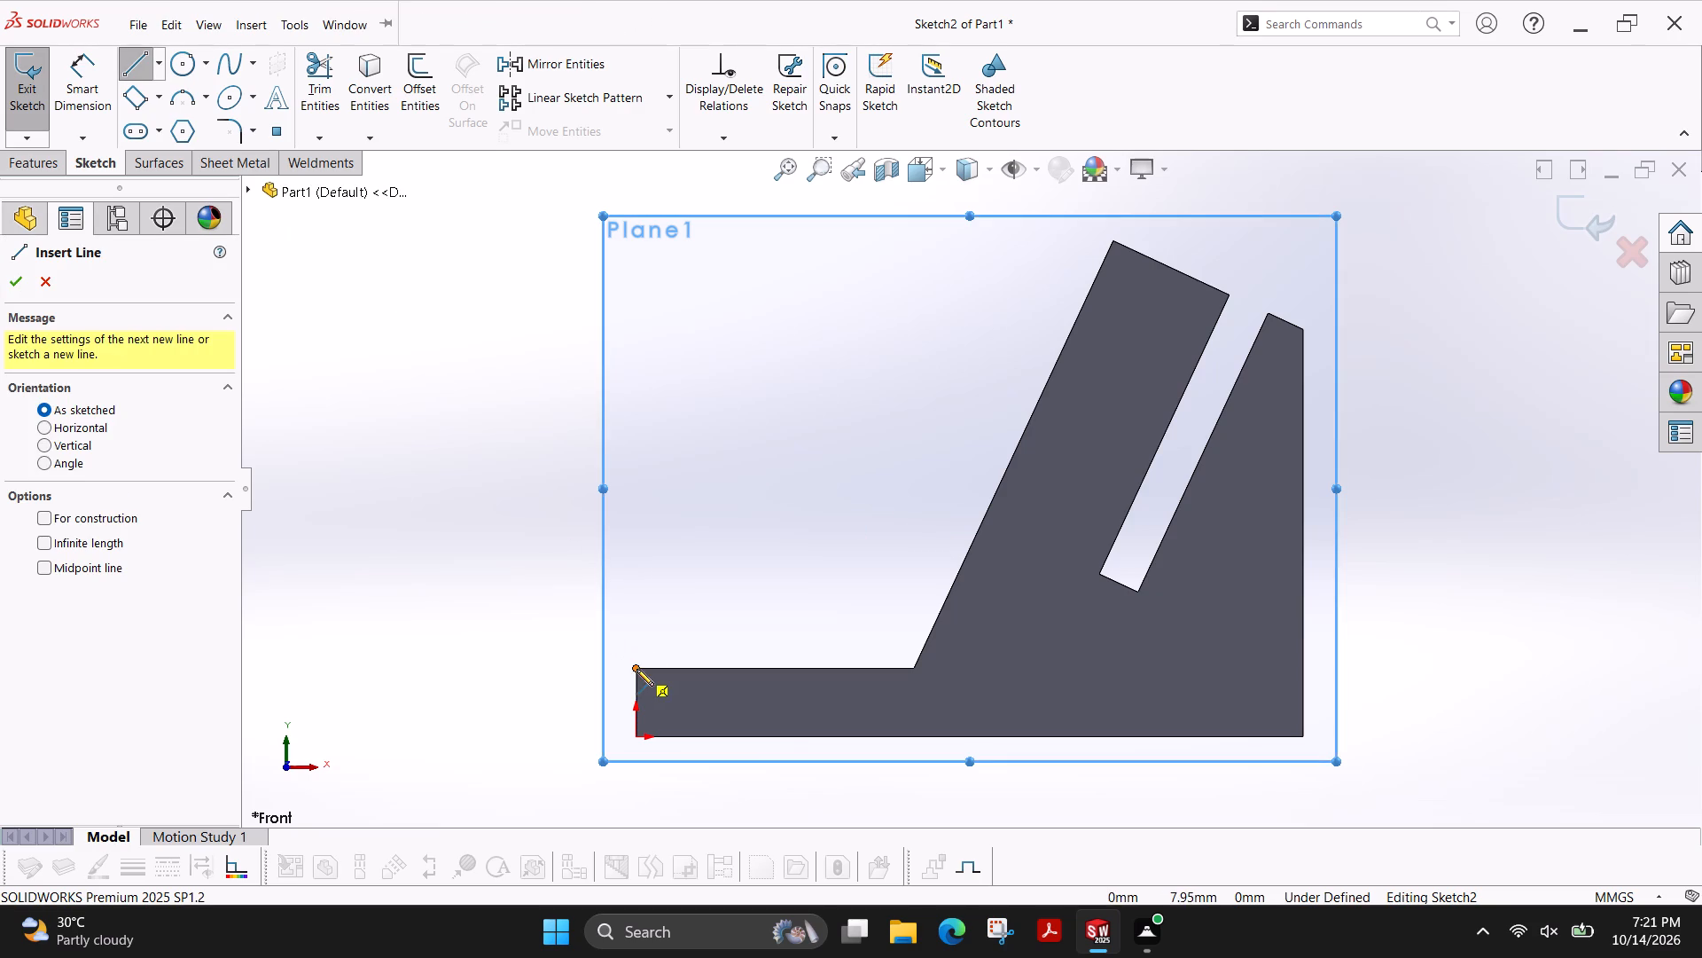
{"action": "left_click", "coordinate": [636, 669]}
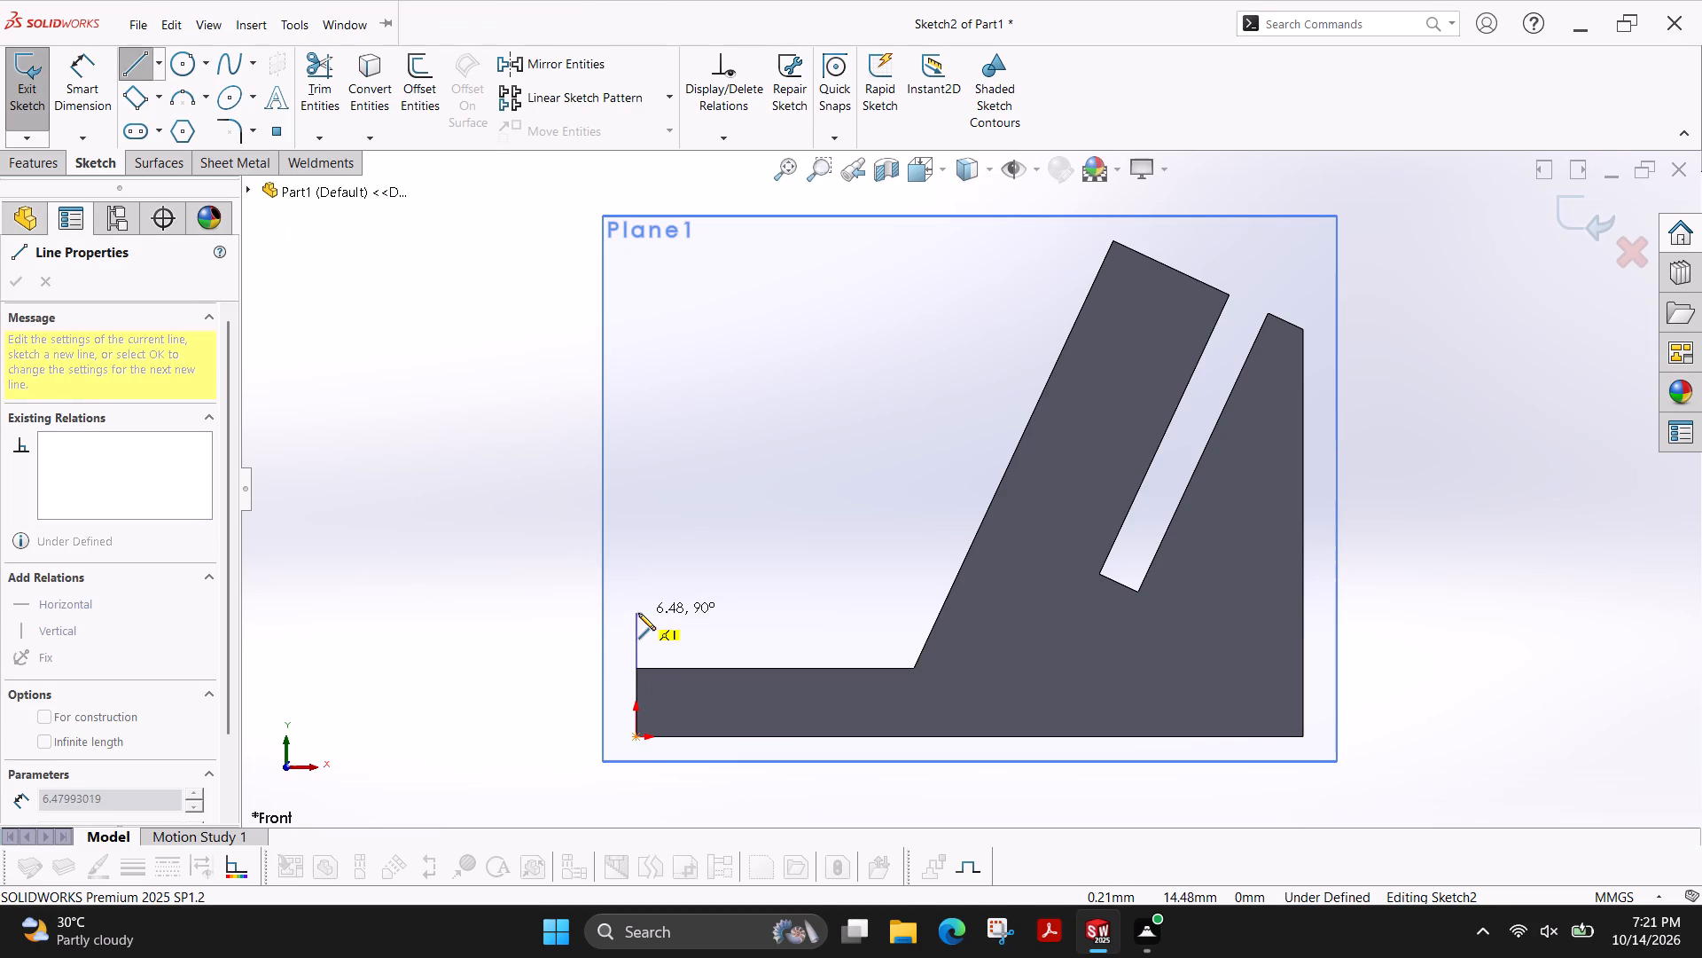
{"action": "left_click", "coordinate": [638, 613]}
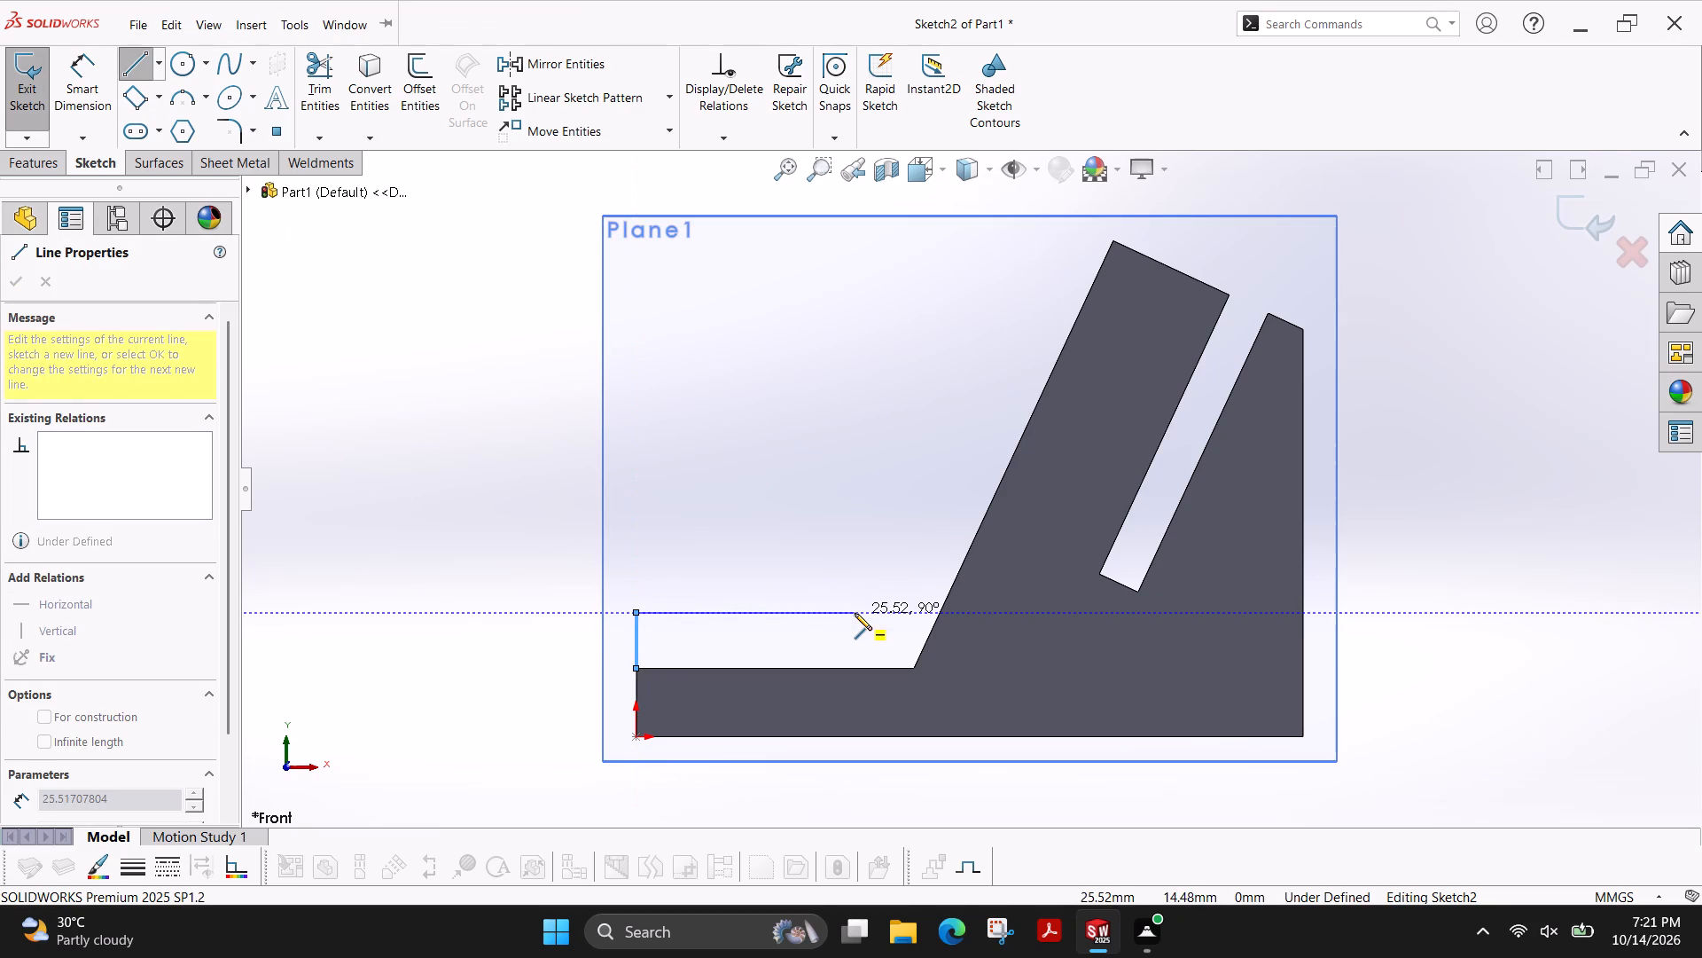
{"action": "left_click", "coordinate": [855, 613]}
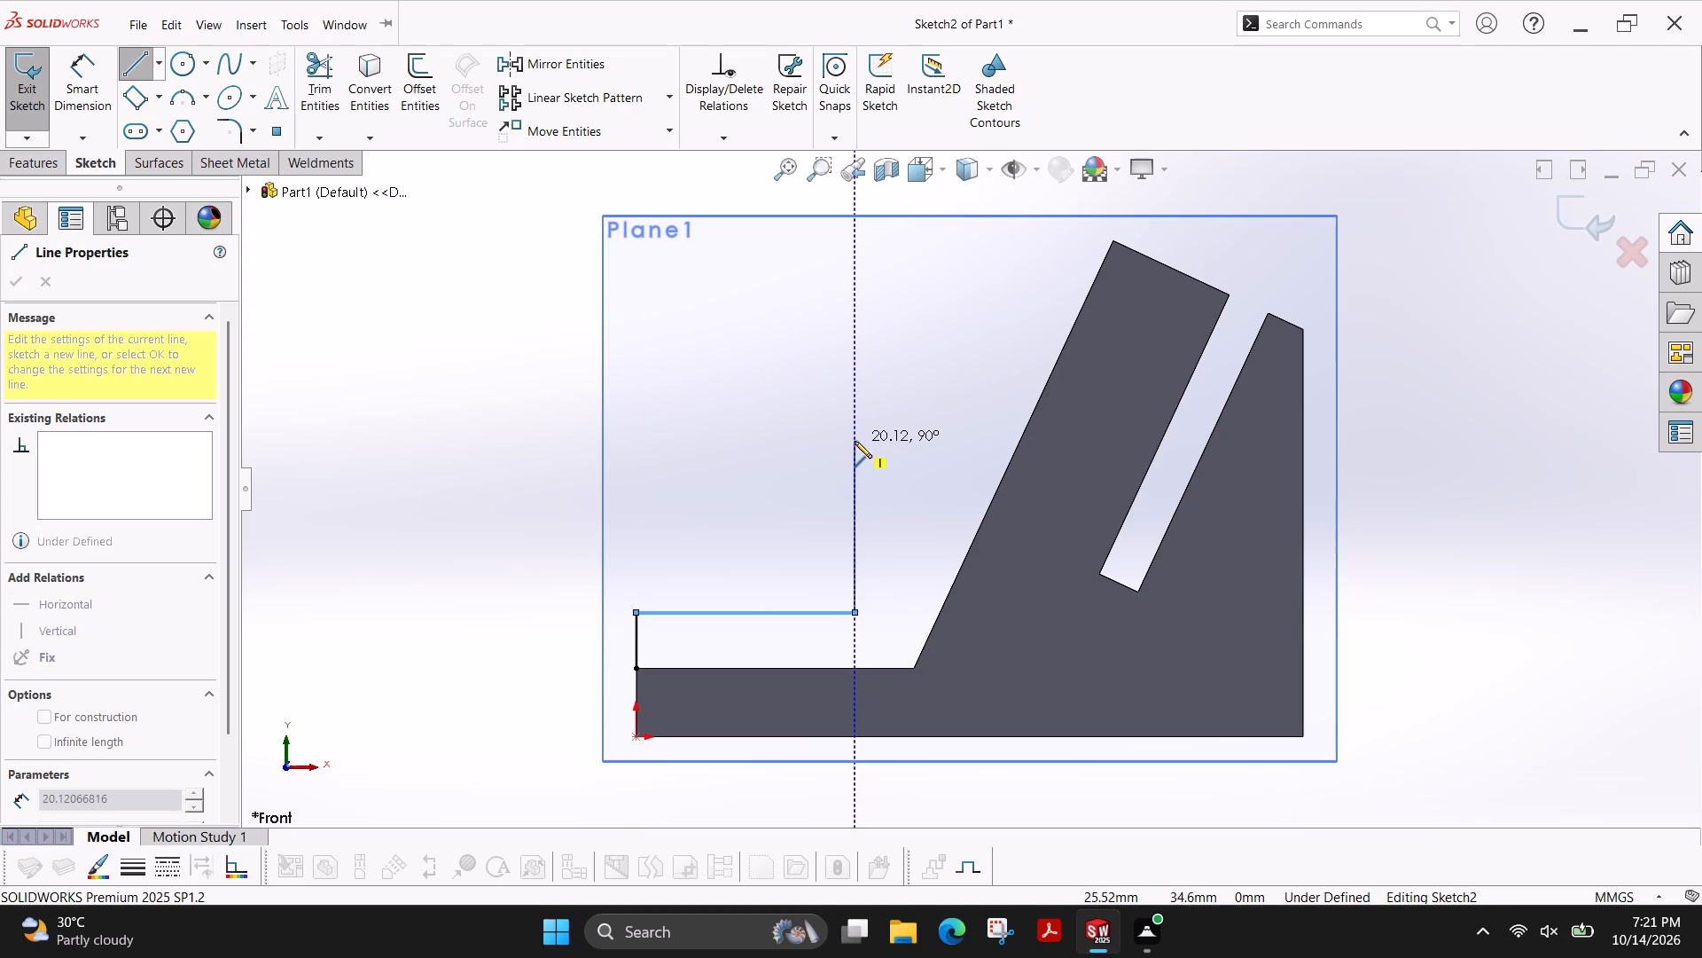
{"action": "left_click", "coordinate": [855, 441]}
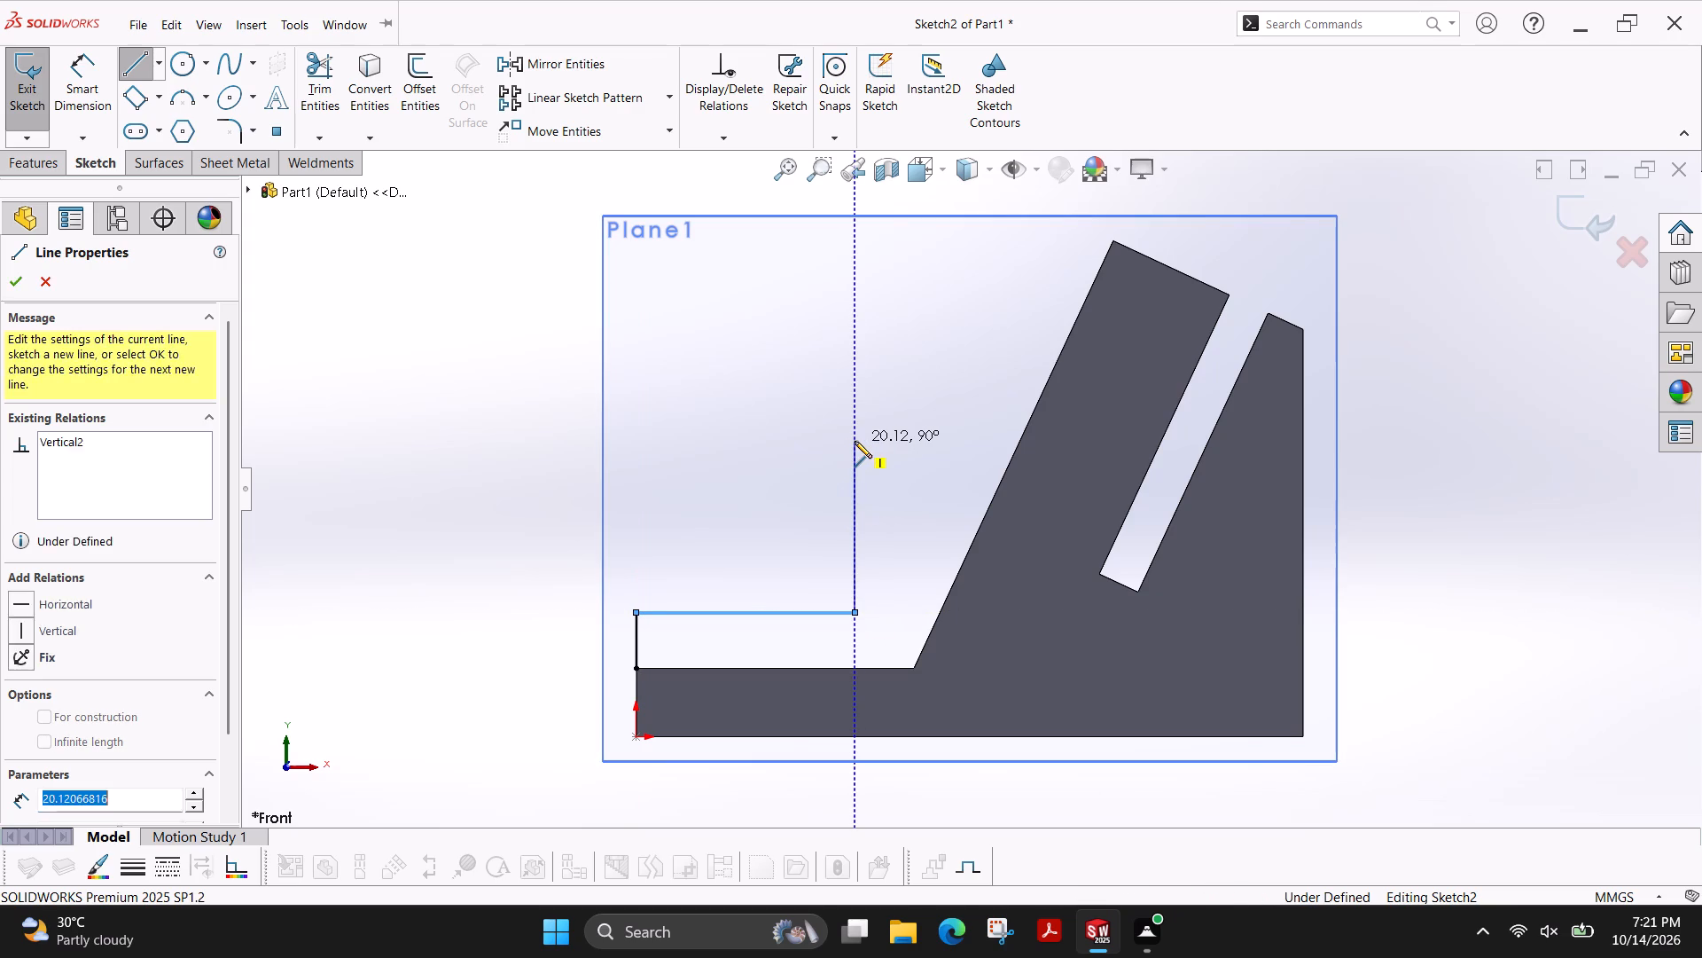
{"action": "left_click", "coordinate": [1018, 442]}
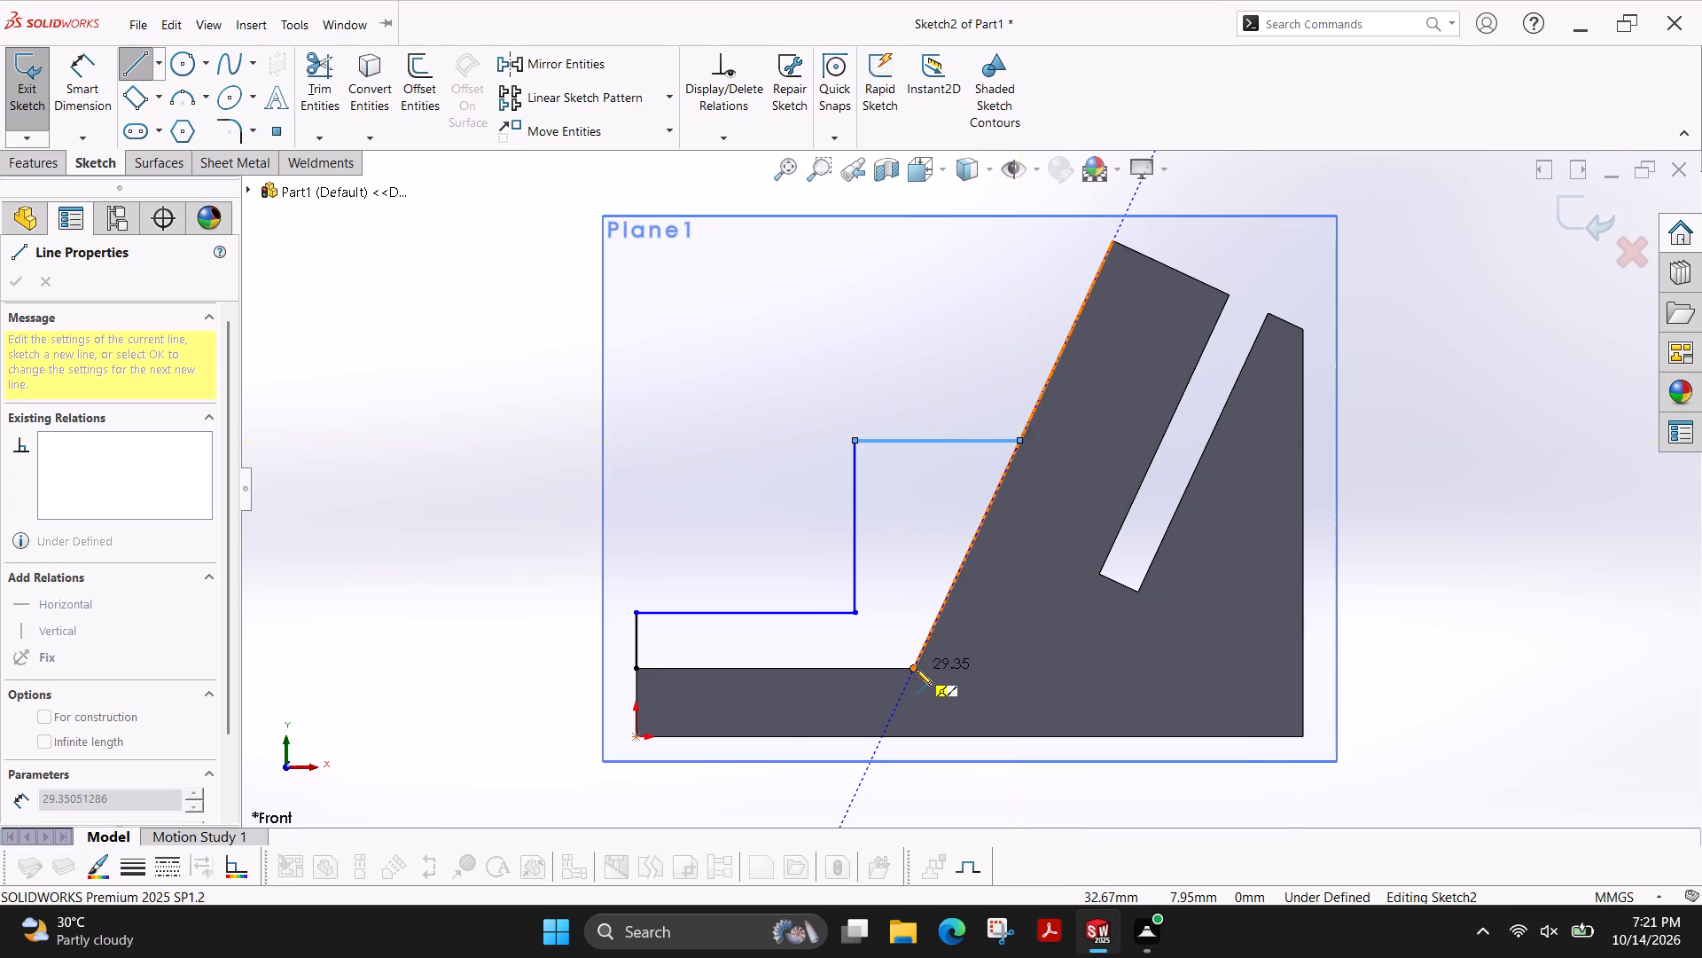
{"action": "left_click", "coordinate": [916, 669]}
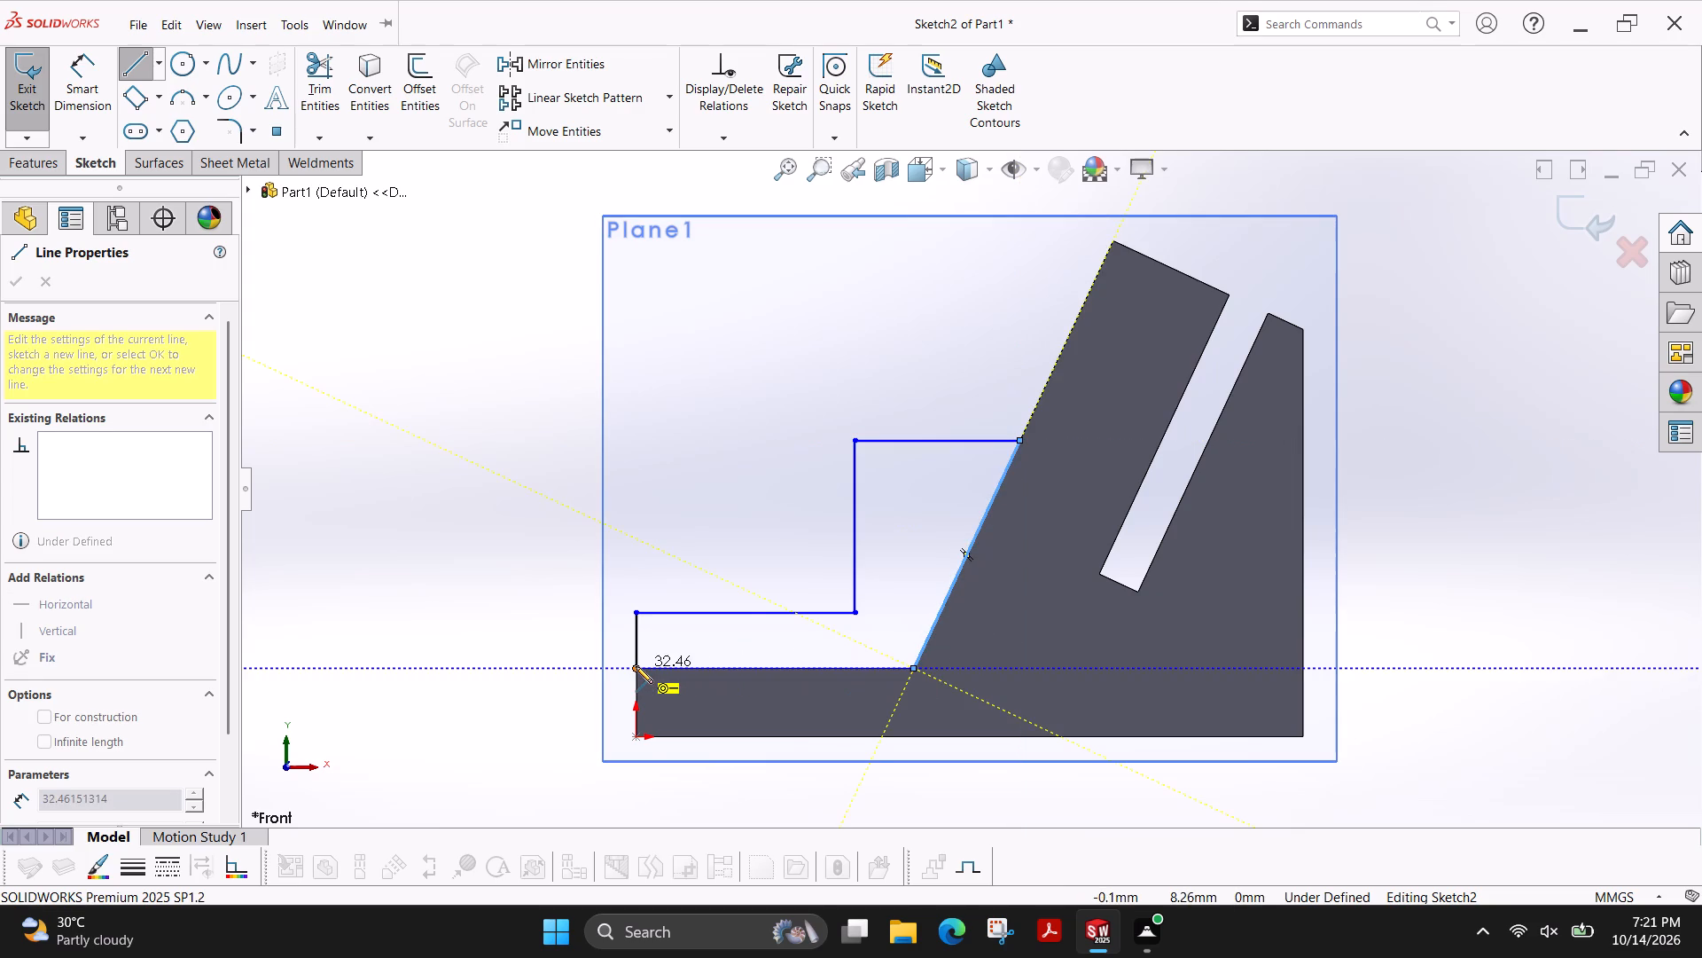
{"action": "left_click", "coordinate": [636, 666]}
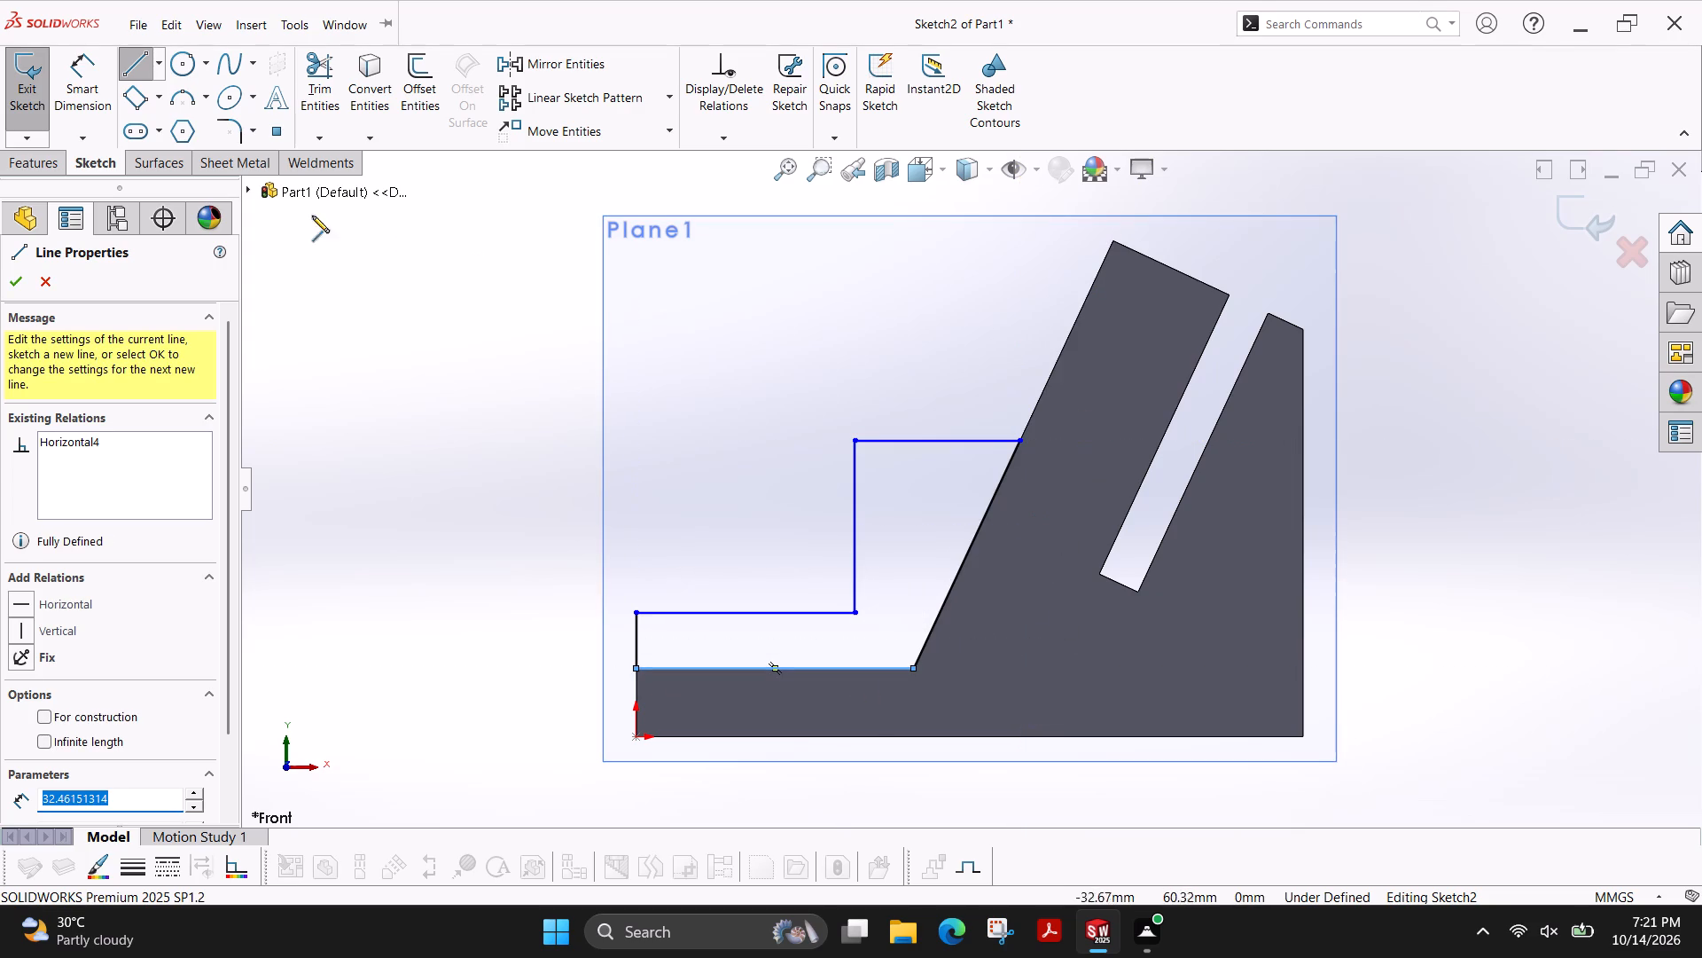
{"action": "left_click", "coordinate": [14, 290]}
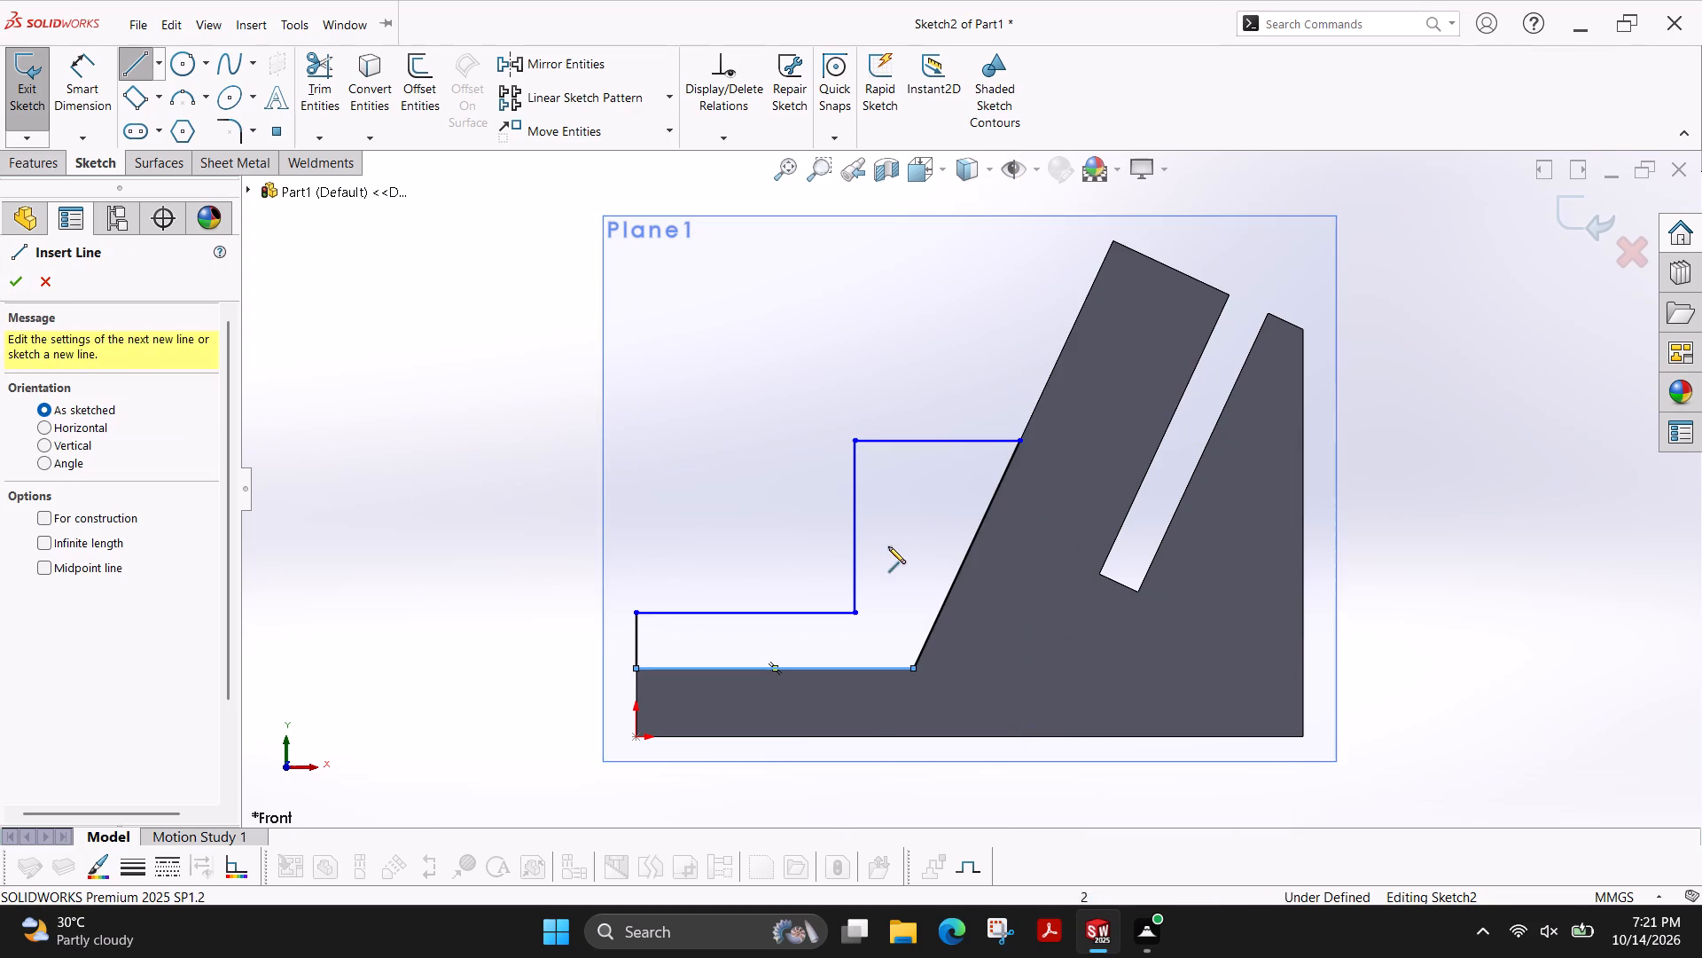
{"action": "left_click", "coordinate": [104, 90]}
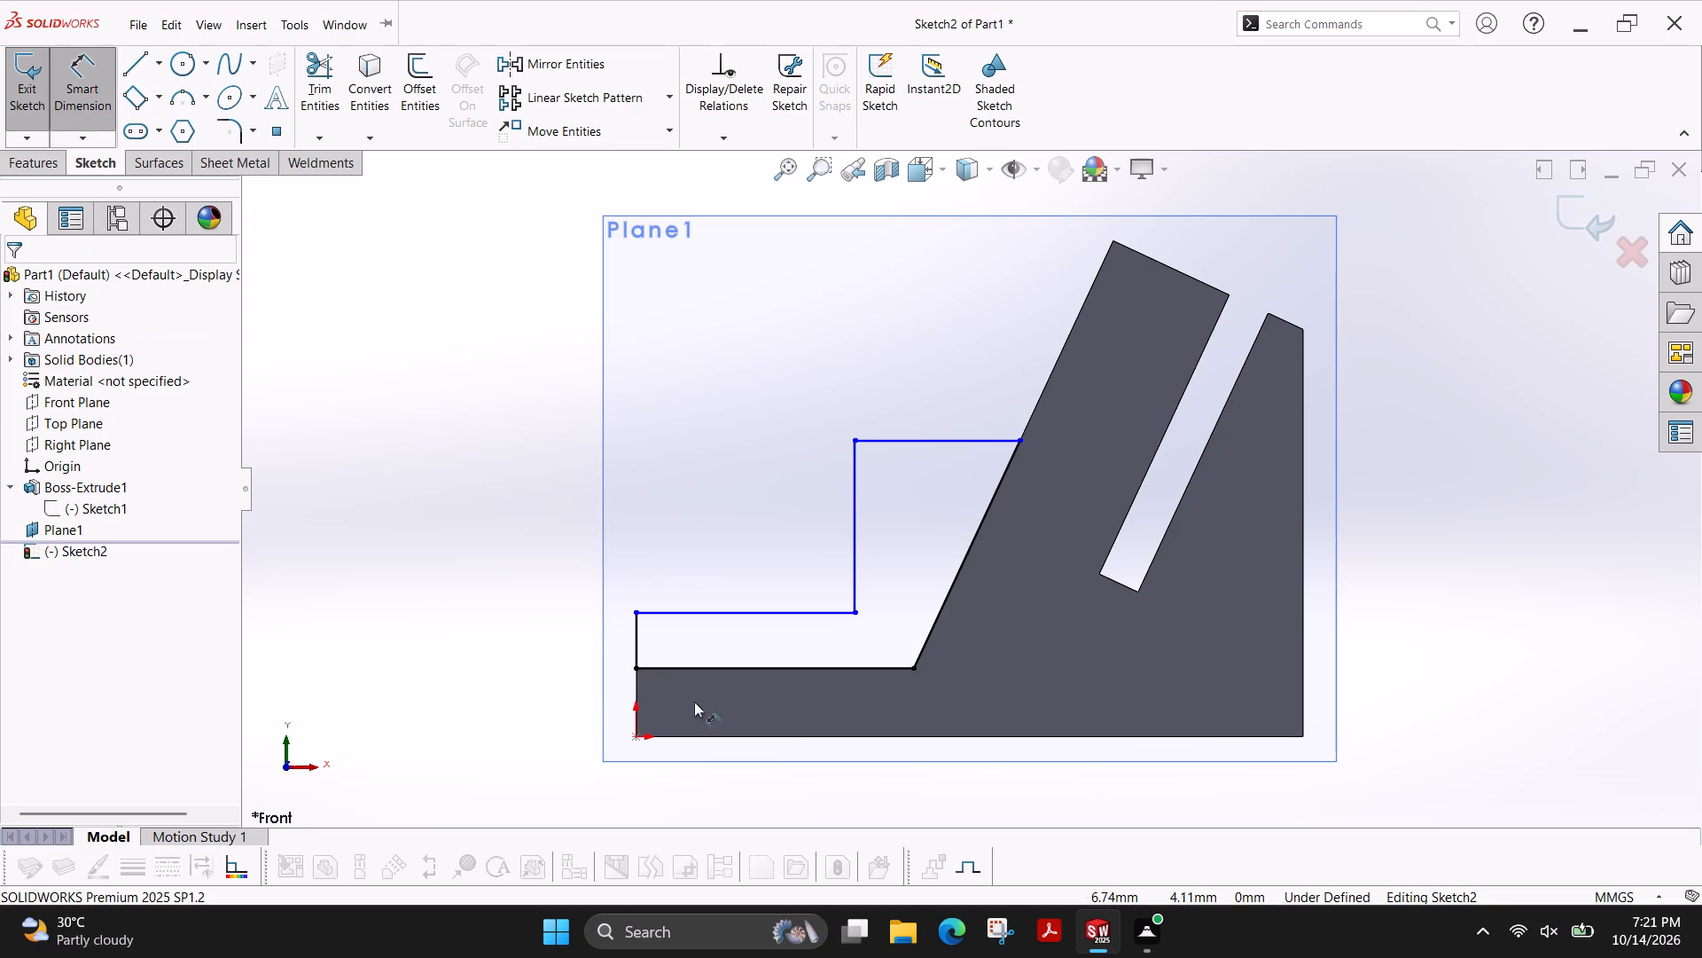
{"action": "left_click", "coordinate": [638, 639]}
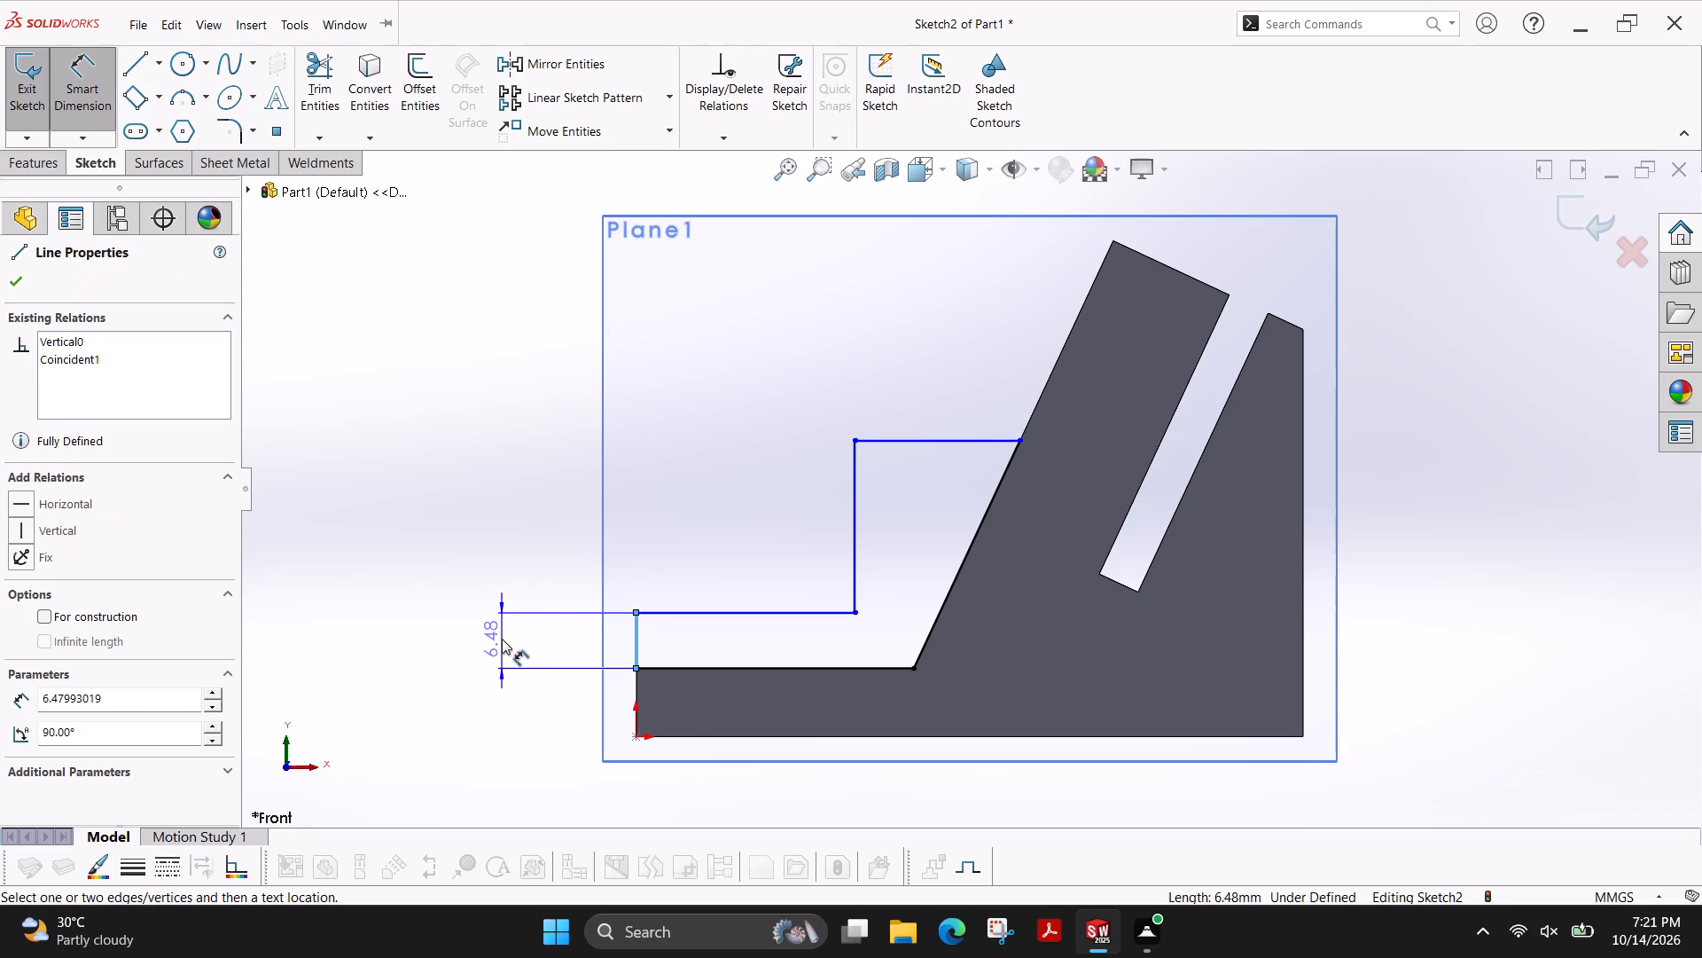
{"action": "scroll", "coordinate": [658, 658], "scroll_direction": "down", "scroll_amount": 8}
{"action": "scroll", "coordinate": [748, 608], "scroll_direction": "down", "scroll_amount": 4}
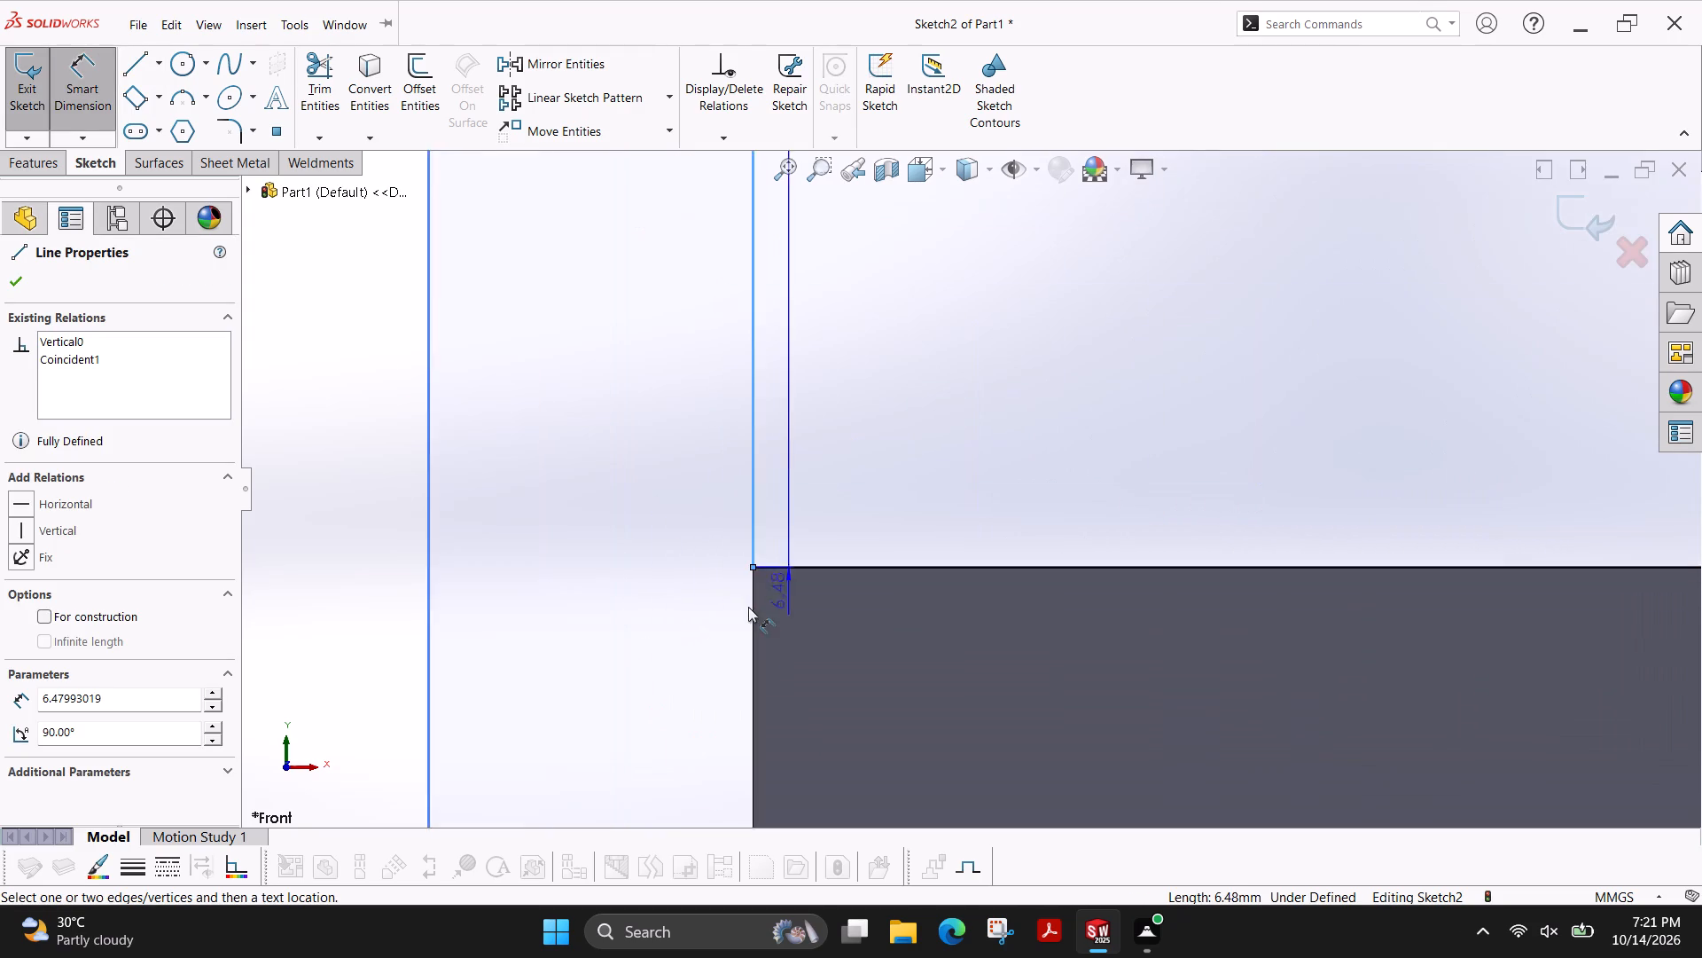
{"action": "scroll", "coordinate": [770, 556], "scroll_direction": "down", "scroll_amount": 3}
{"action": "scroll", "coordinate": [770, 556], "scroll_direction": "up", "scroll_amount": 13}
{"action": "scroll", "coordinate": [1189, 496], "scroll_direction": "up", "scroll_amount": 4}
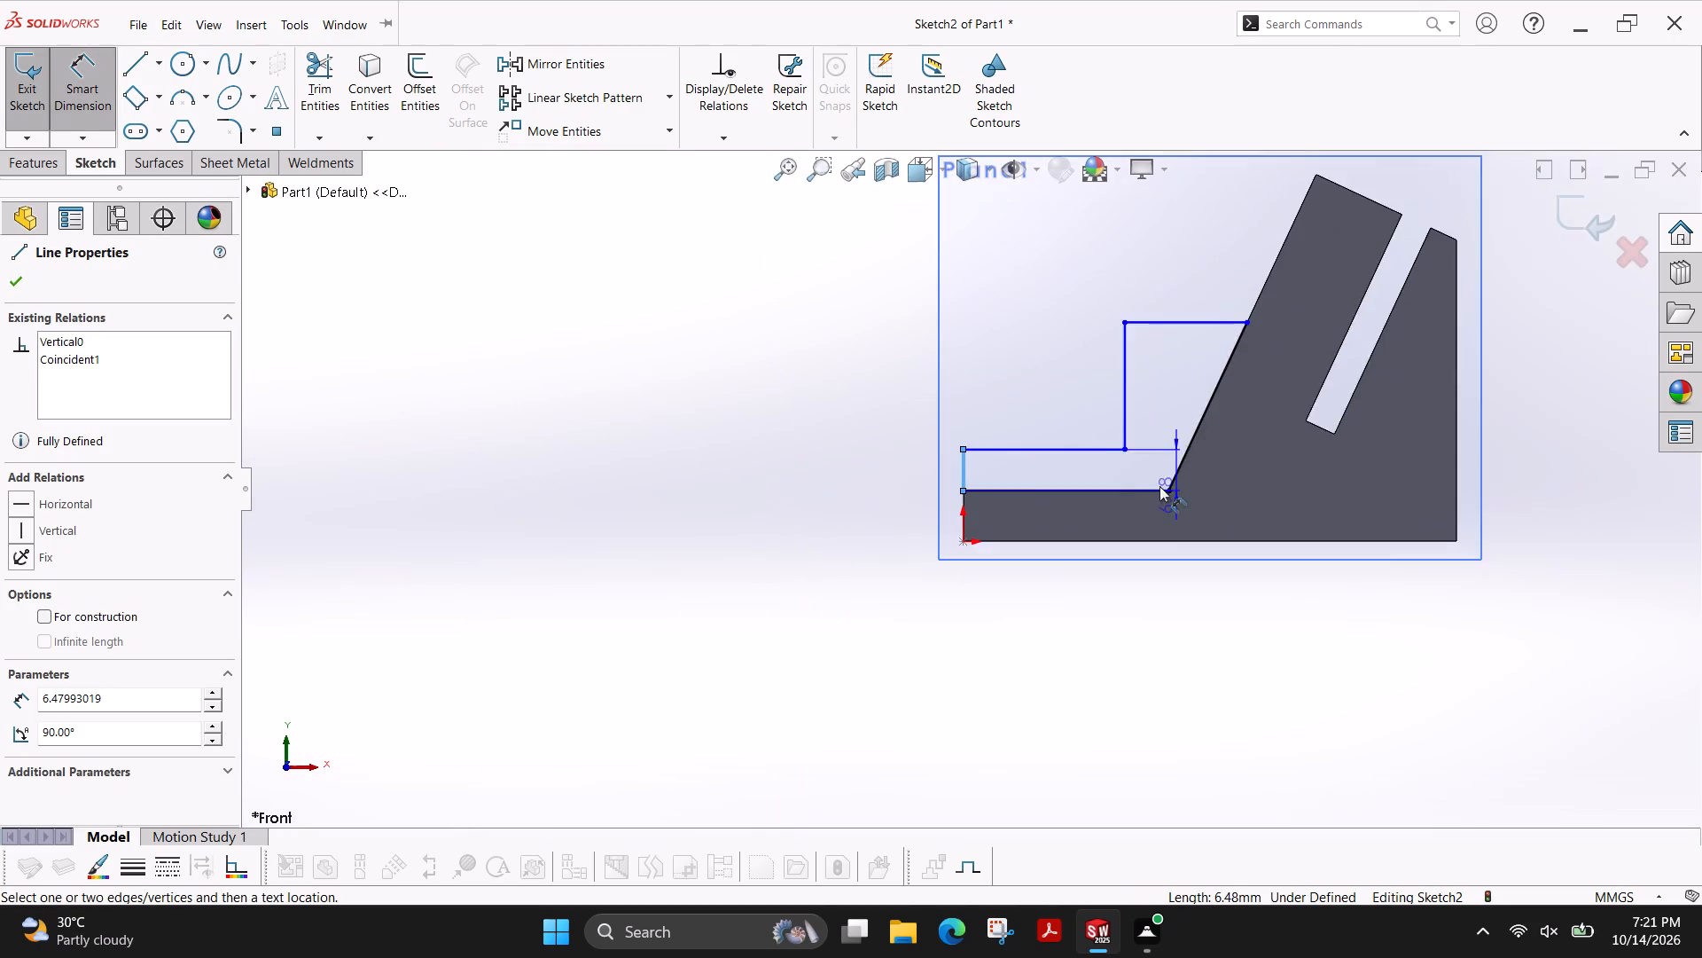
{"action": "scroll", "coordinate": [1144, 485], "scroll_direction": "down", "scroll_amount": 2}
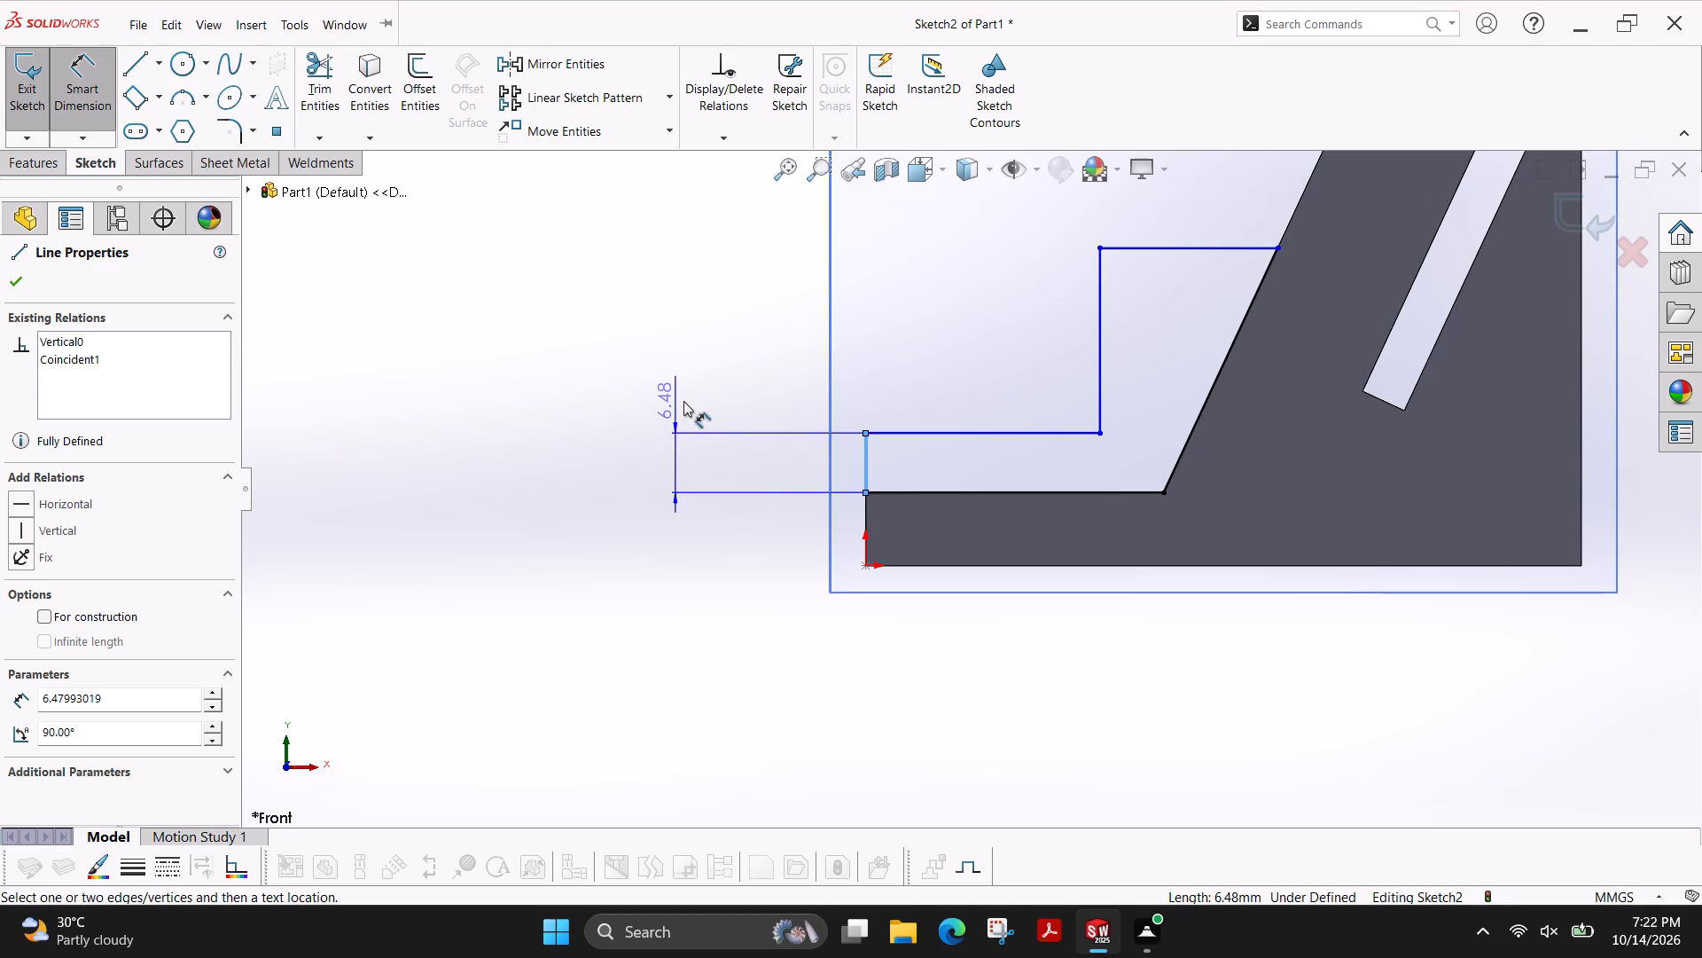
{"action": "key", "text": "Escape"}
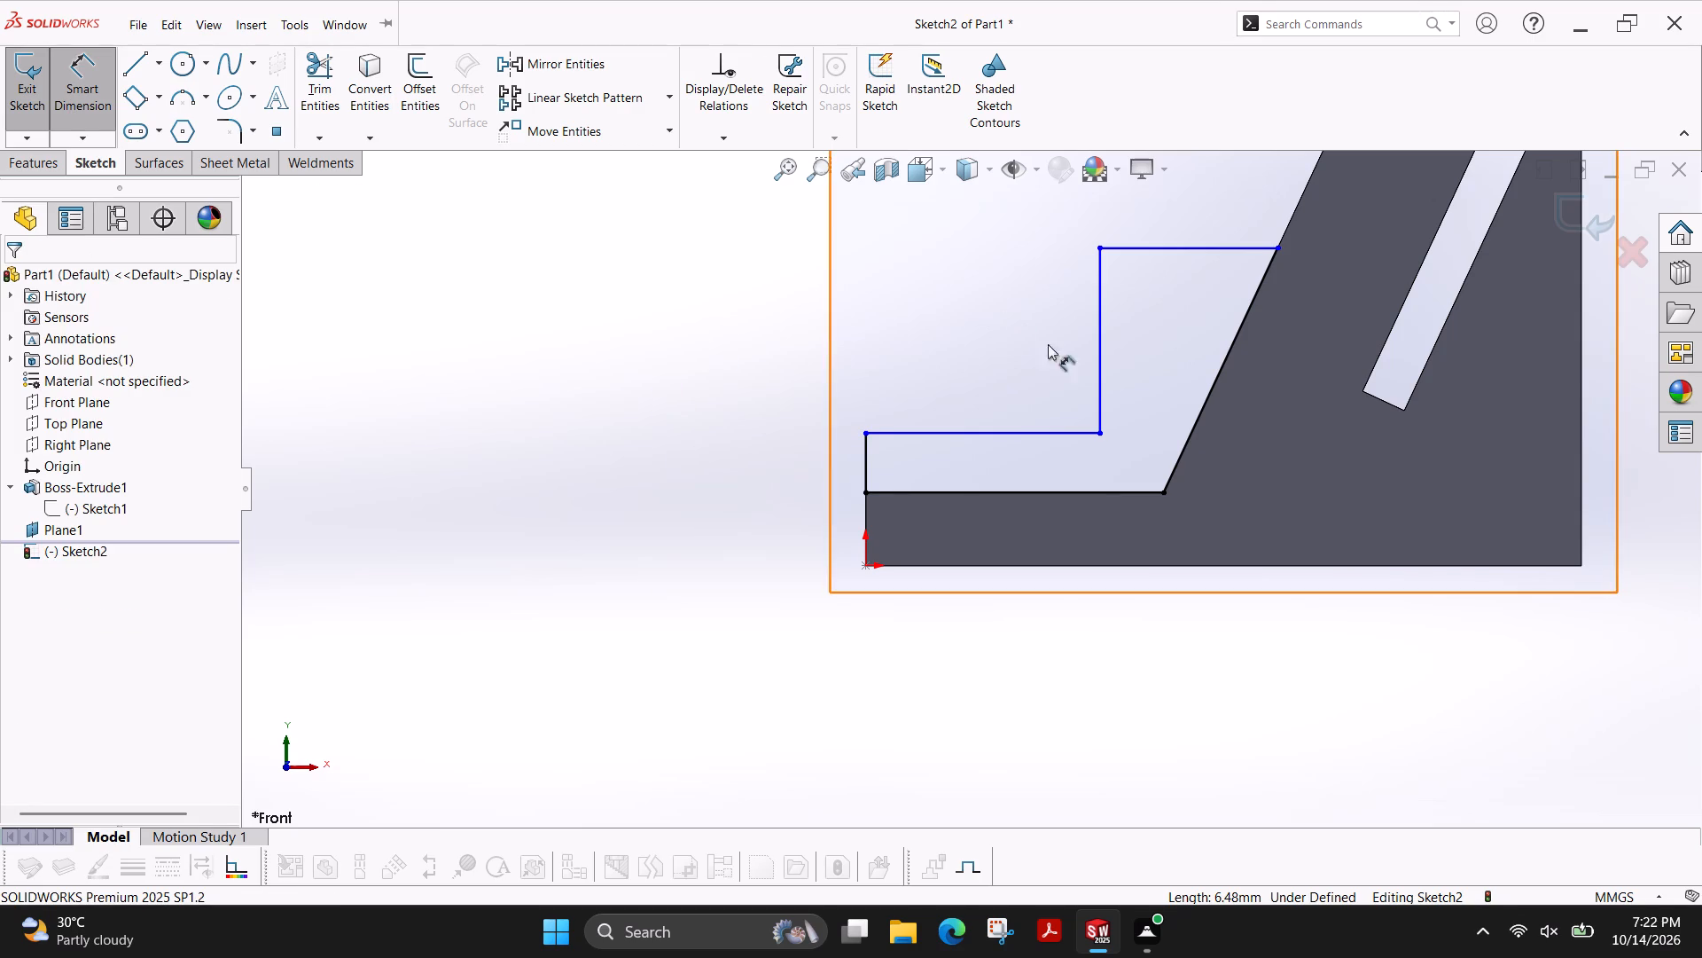
Dimension the lower horizontal line of the stepped profile to 24 mm.
{"action": "left_click", "coordinate": [1044, 431]}
{"action": "scroll", "coordinate": [1004, 263], "scroll_direction": "down", "scroll_amount": 2}
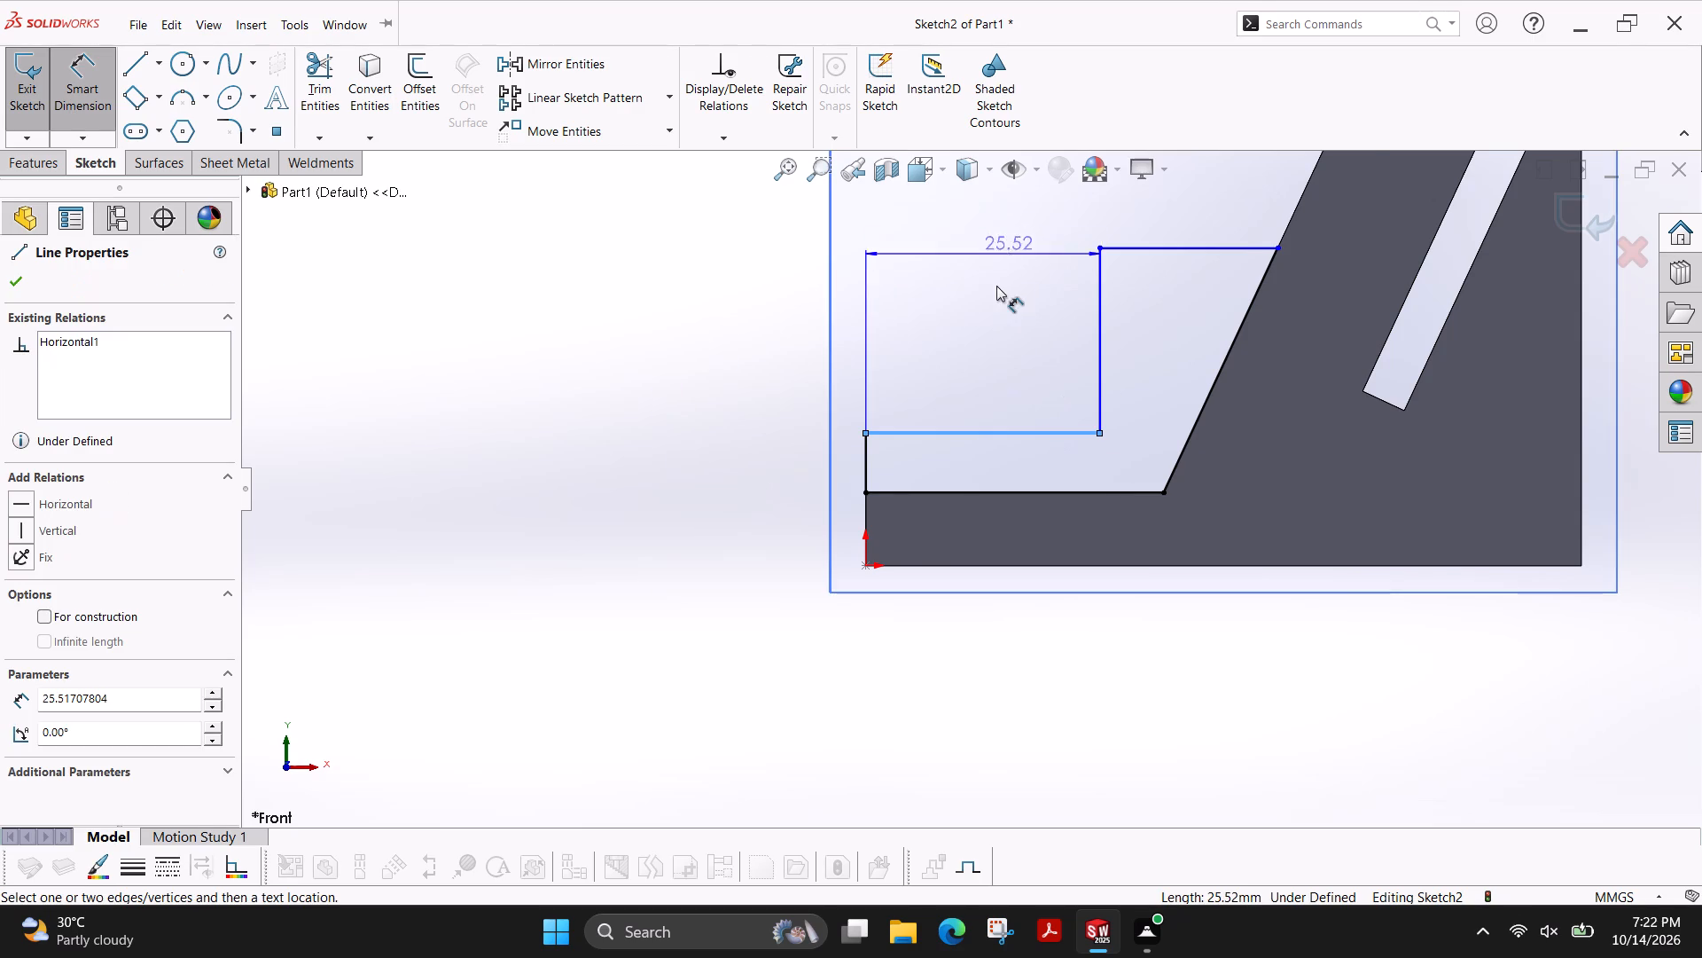
{"action": "scroll", "coordinate": [996, 286], "scroll_direction": "up", "scroll_amount": 3}
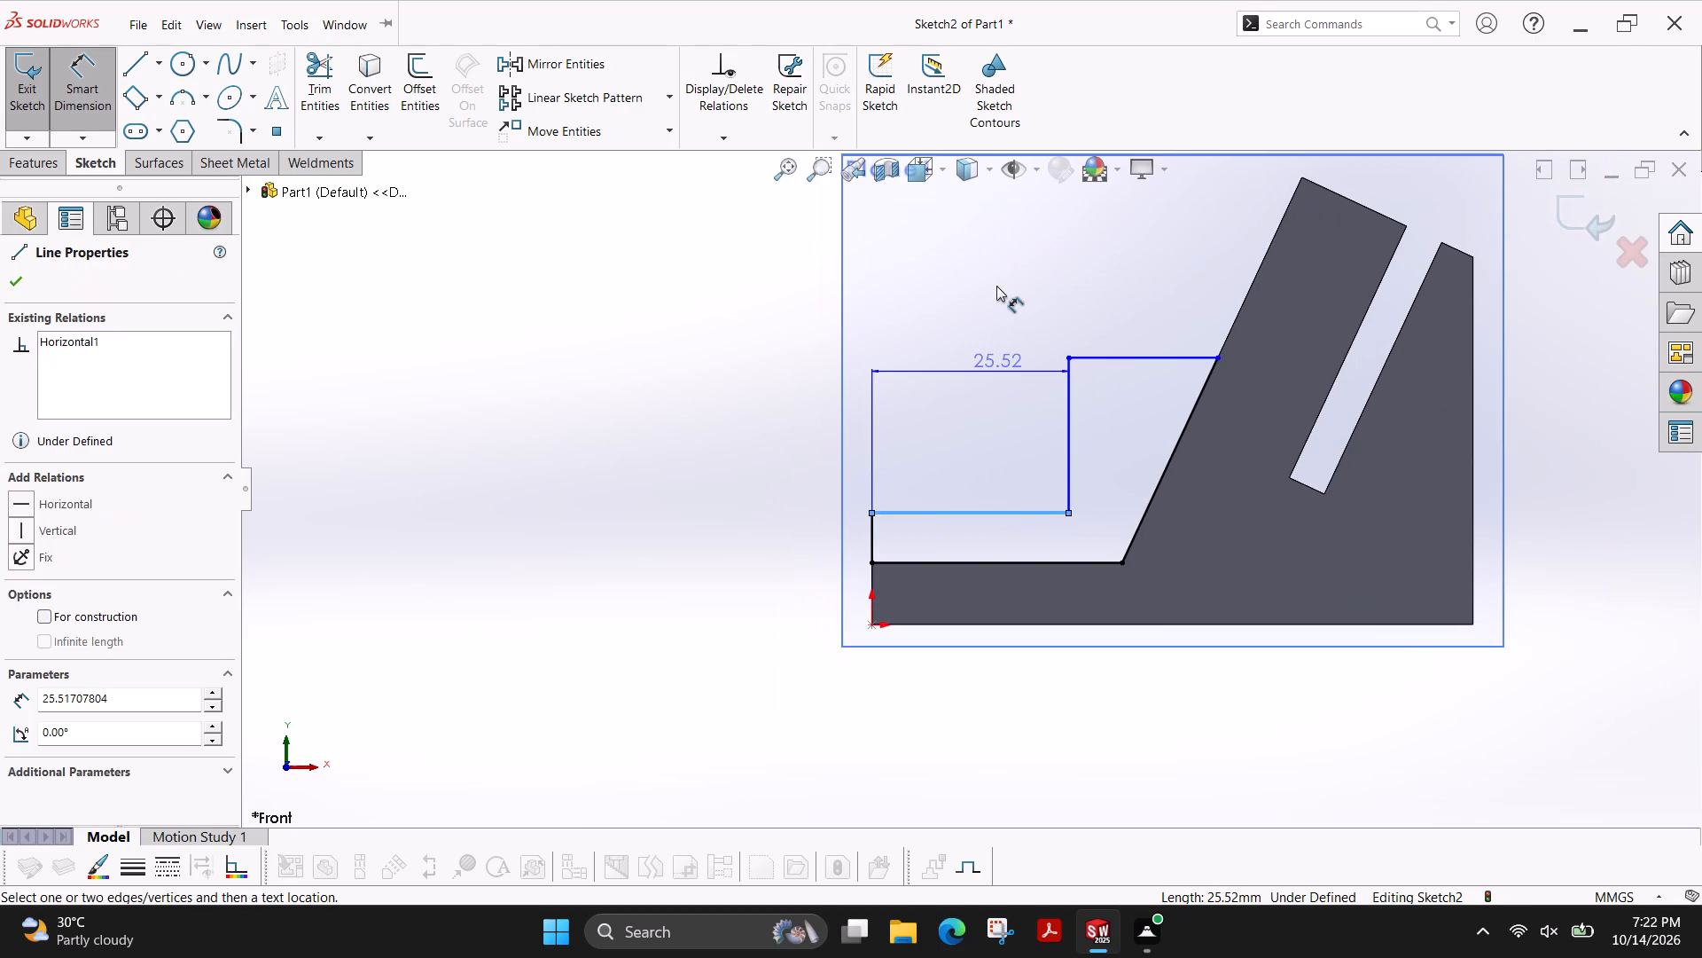
{"action": "left_click", "coordinate": [961, 373]}
{"action": "type", "text": "24"}
{"action": "key", "text": "Return"}
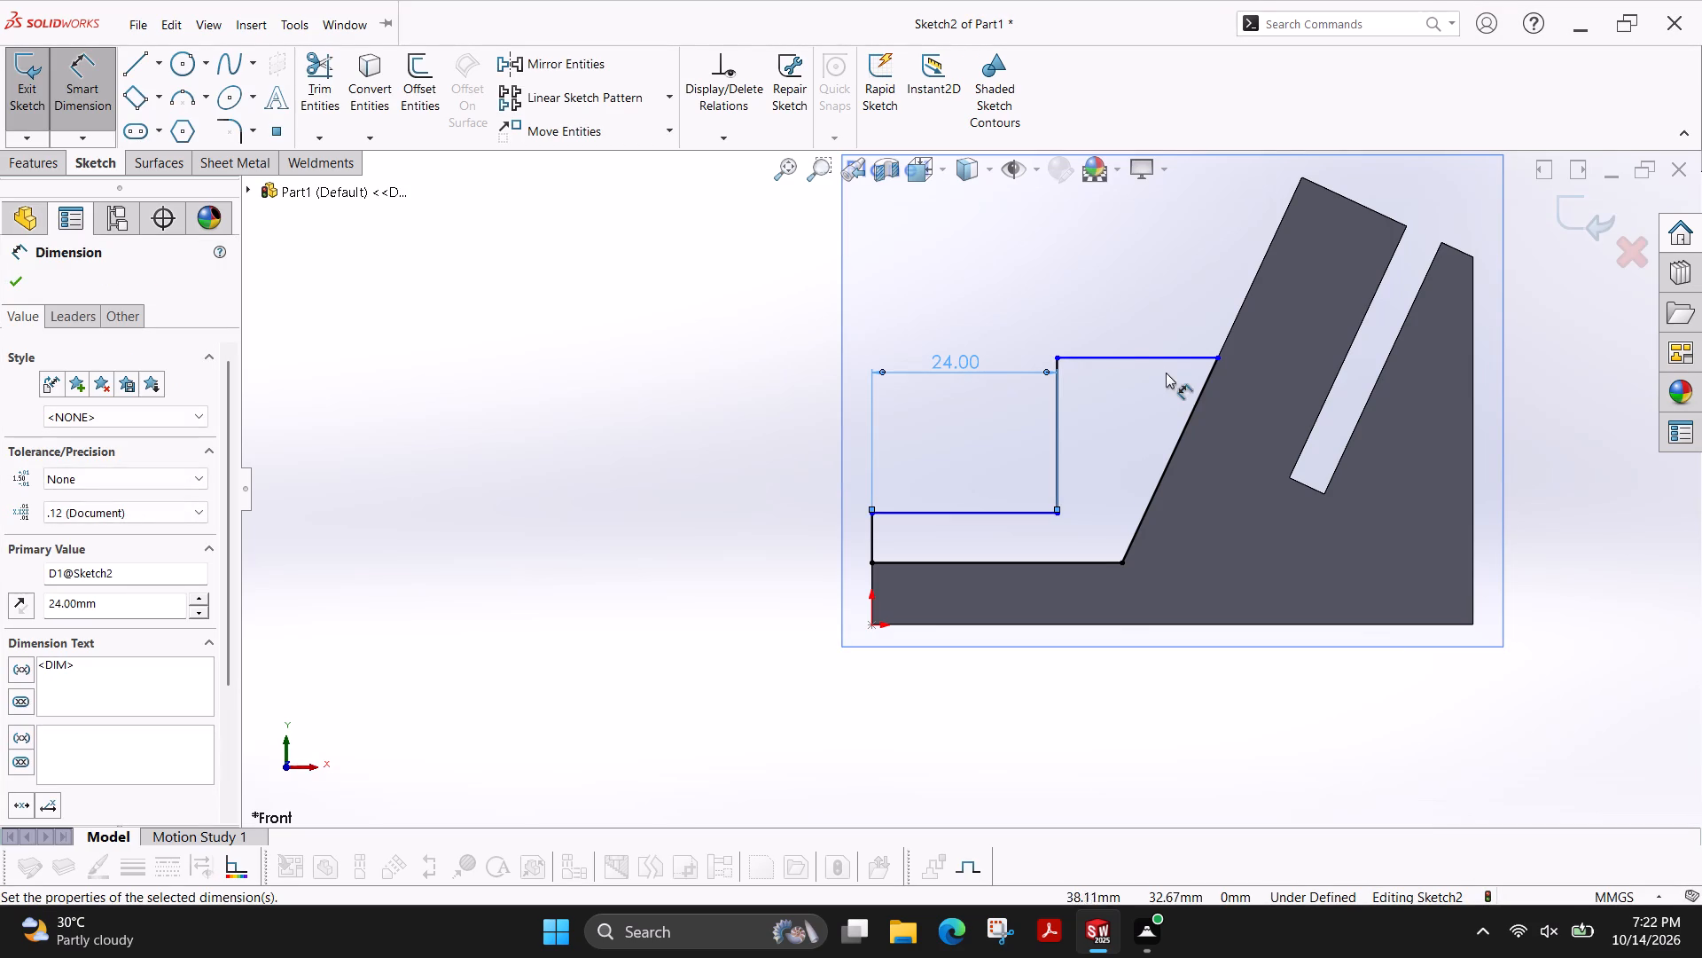
Dimension the upper horizontal line of the stepped profile, try 16 mm, and undo that value change while keeping the dimension.
{"action": "left_click", "coordinate": [1143, 361]}
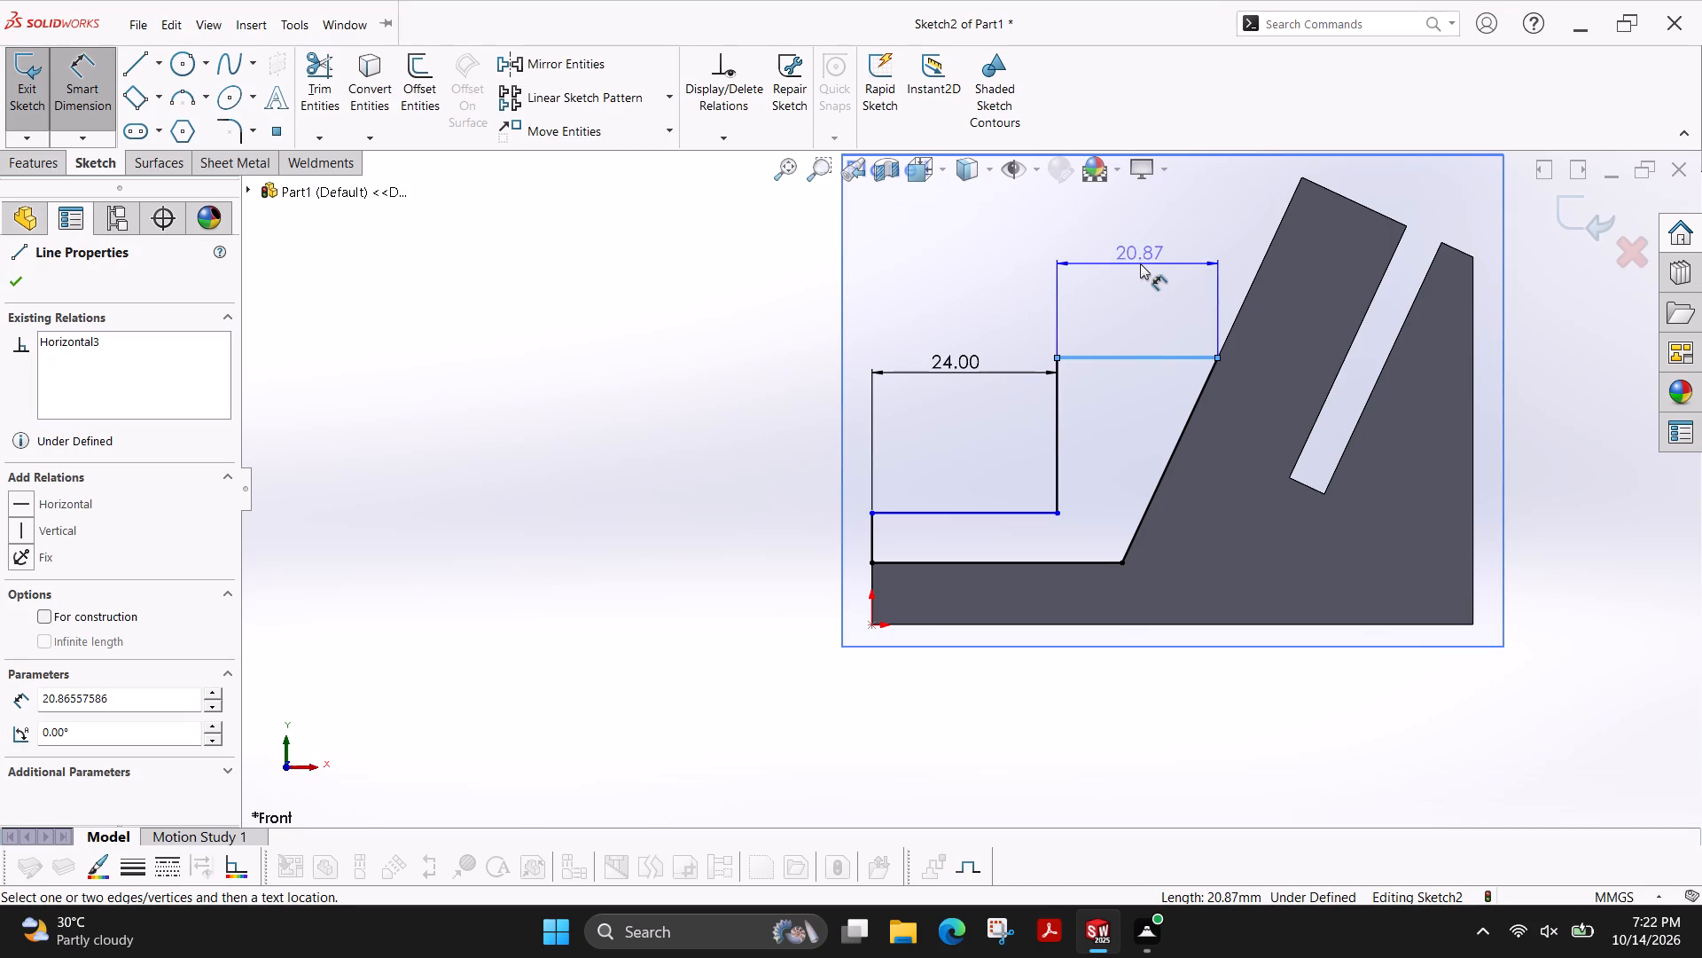
{"action": "left_click", "coordinate": [1140, 263]}
{"action": "type", "text": "16"}
{"action": "key", "text": "Return"}
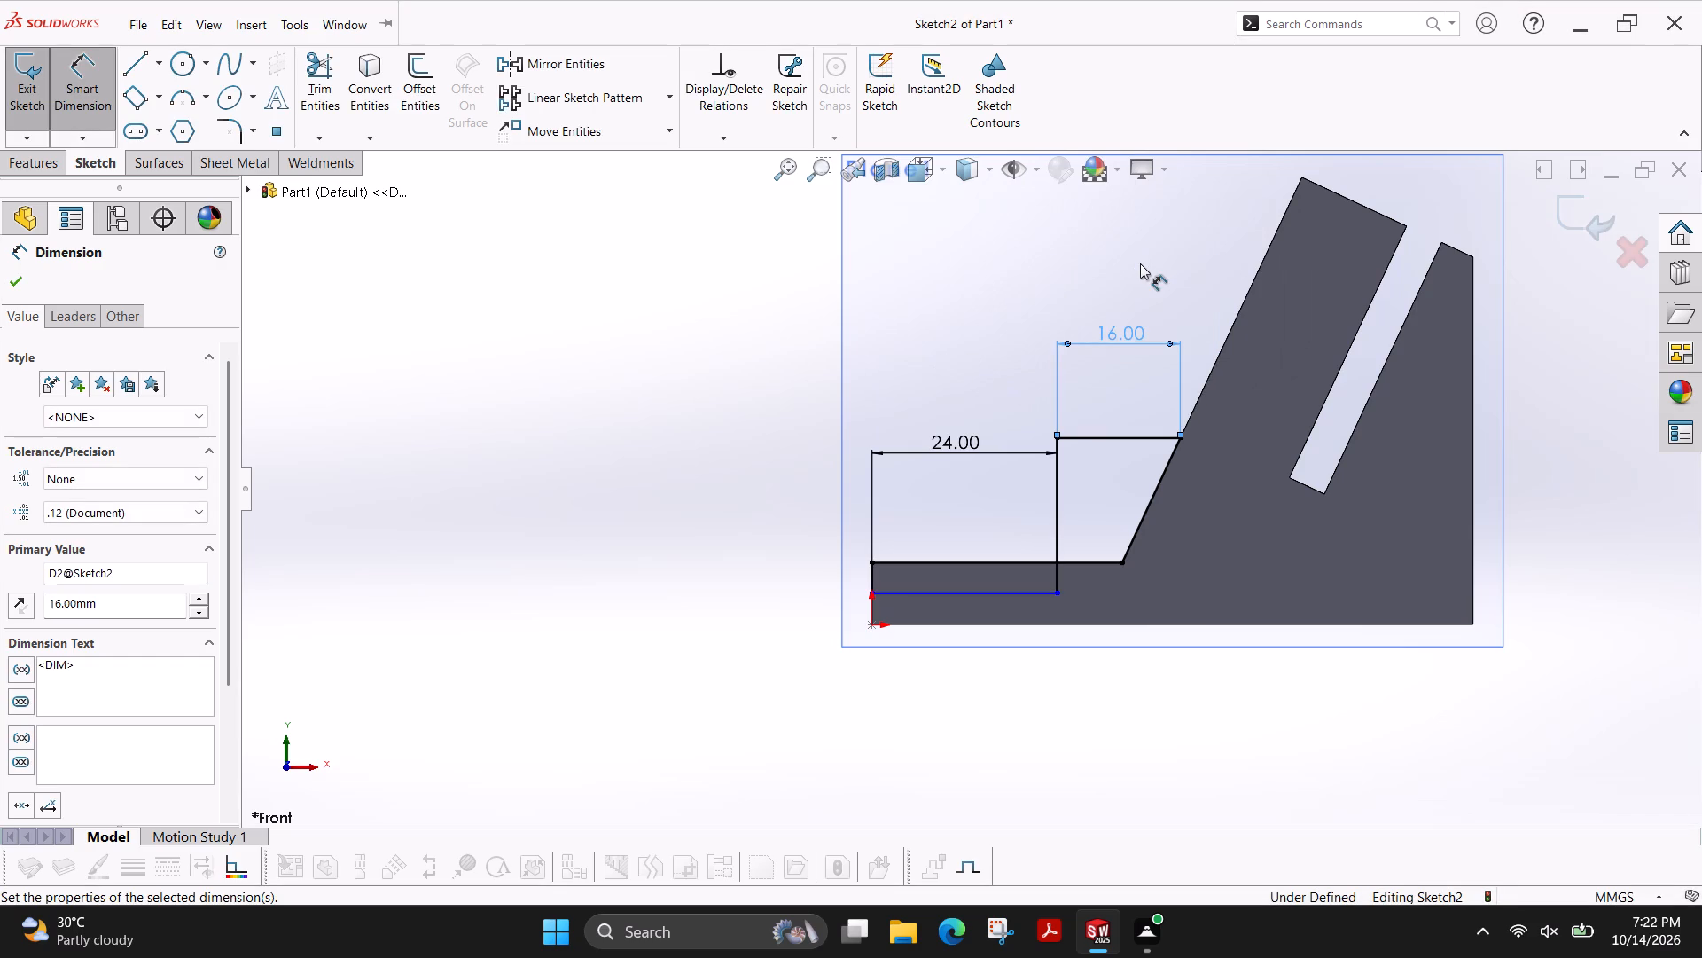
{"action": "key", "text": "ctrl+z"}
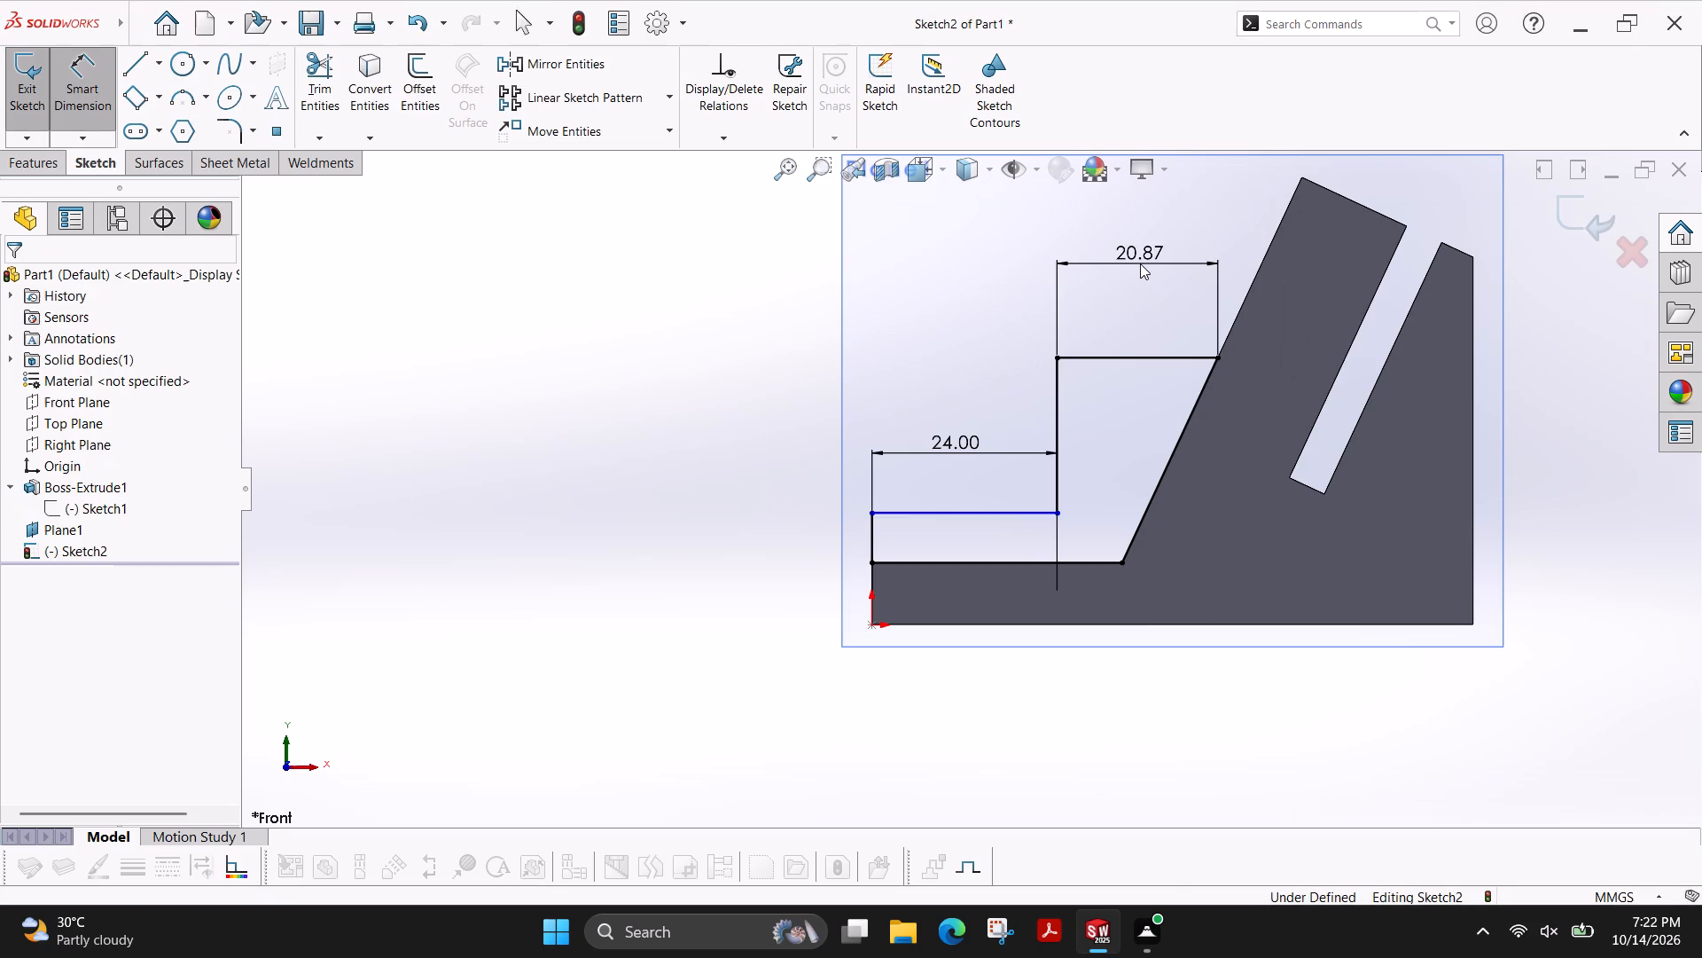
Dimension the short vertical line at the stepped profile's outer end, accepting its drawn length.
{"action": "left_click", "coordinate": [871, 530]}
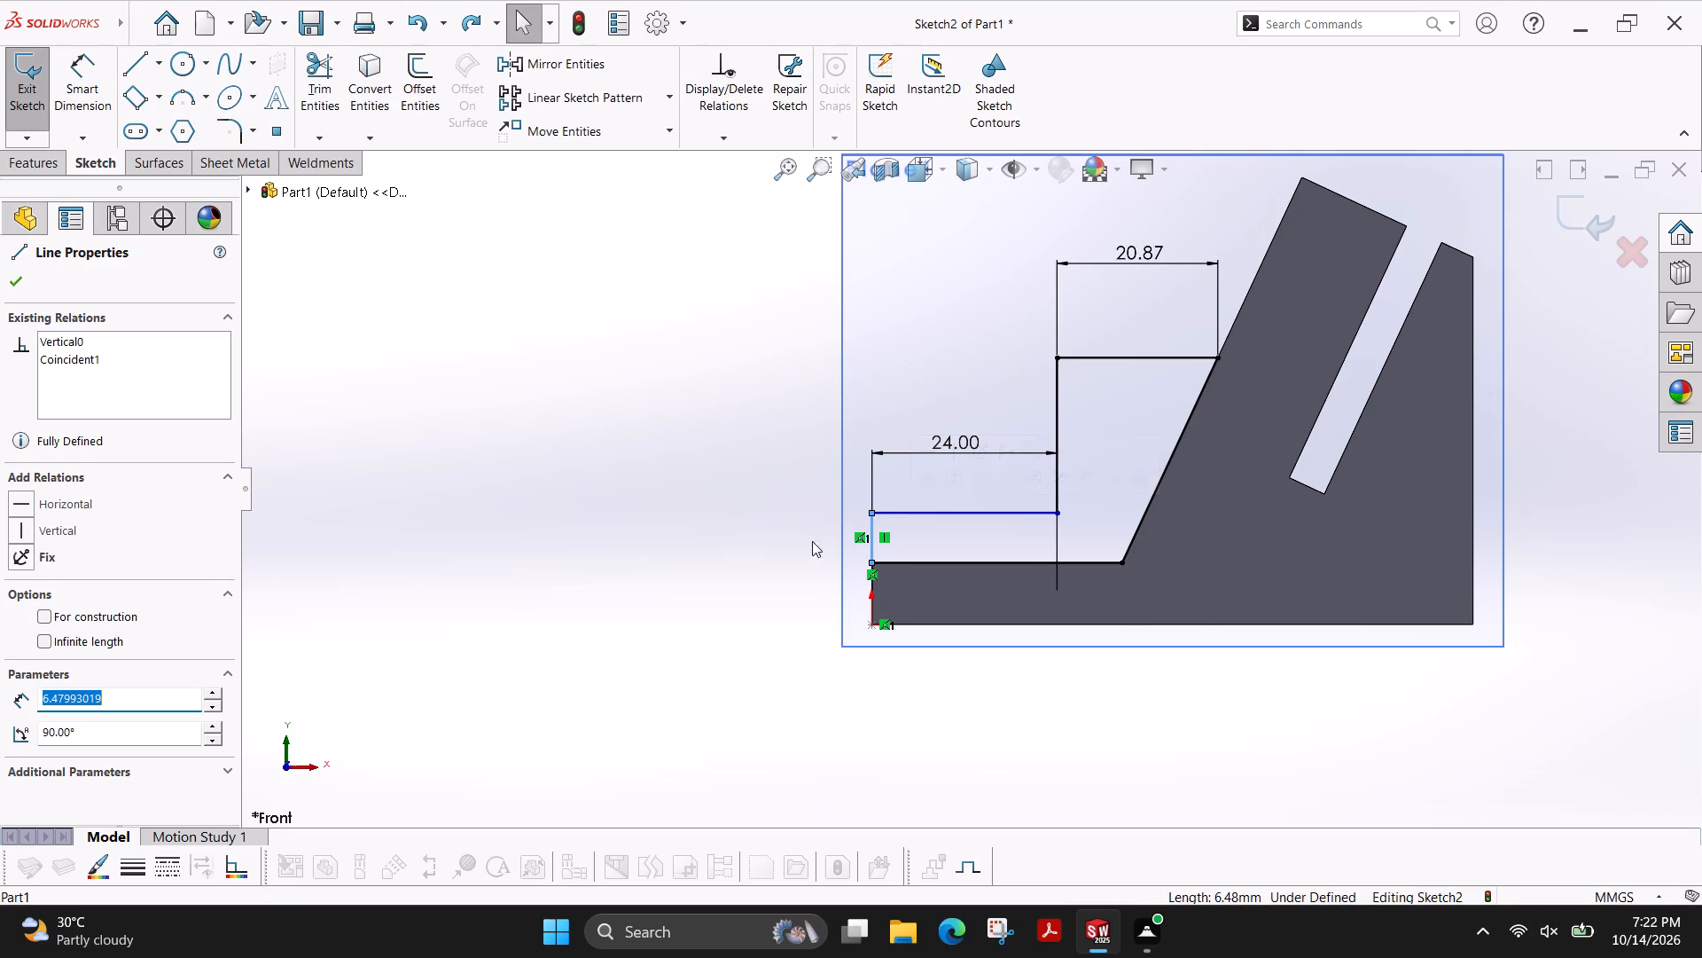
{"action": "key", "text": "Escape"}
{"action": "key", "text": "Escape"}
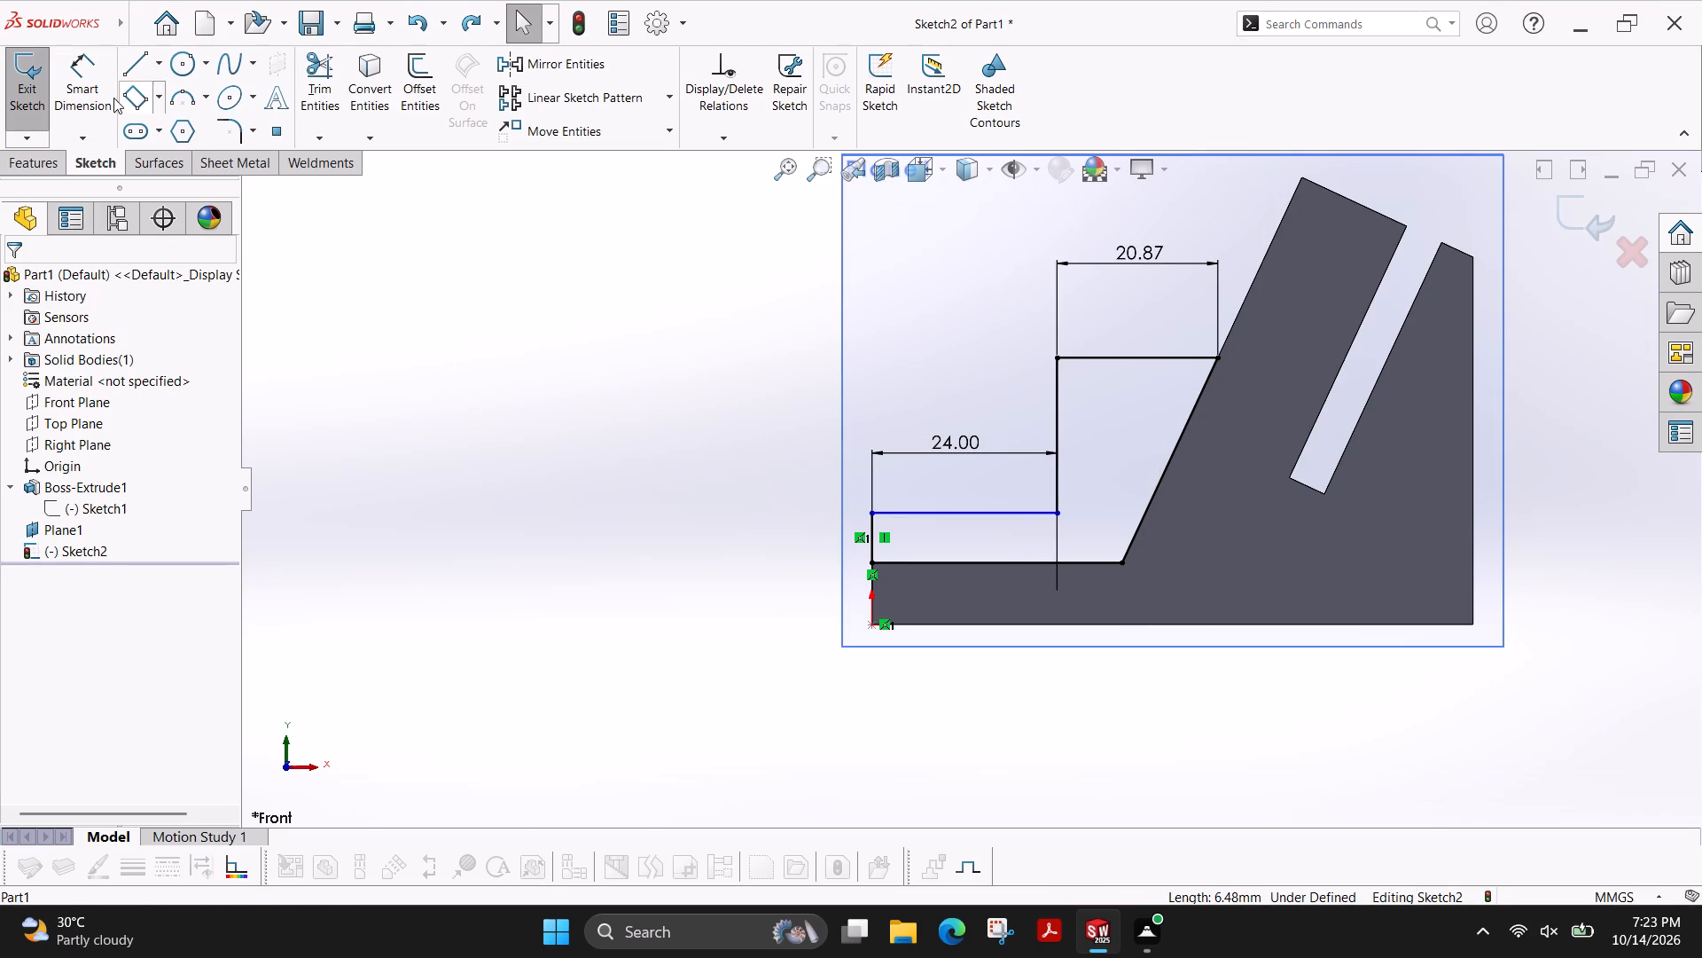
{"action": "left_click", "coordinate": [95, 89]}
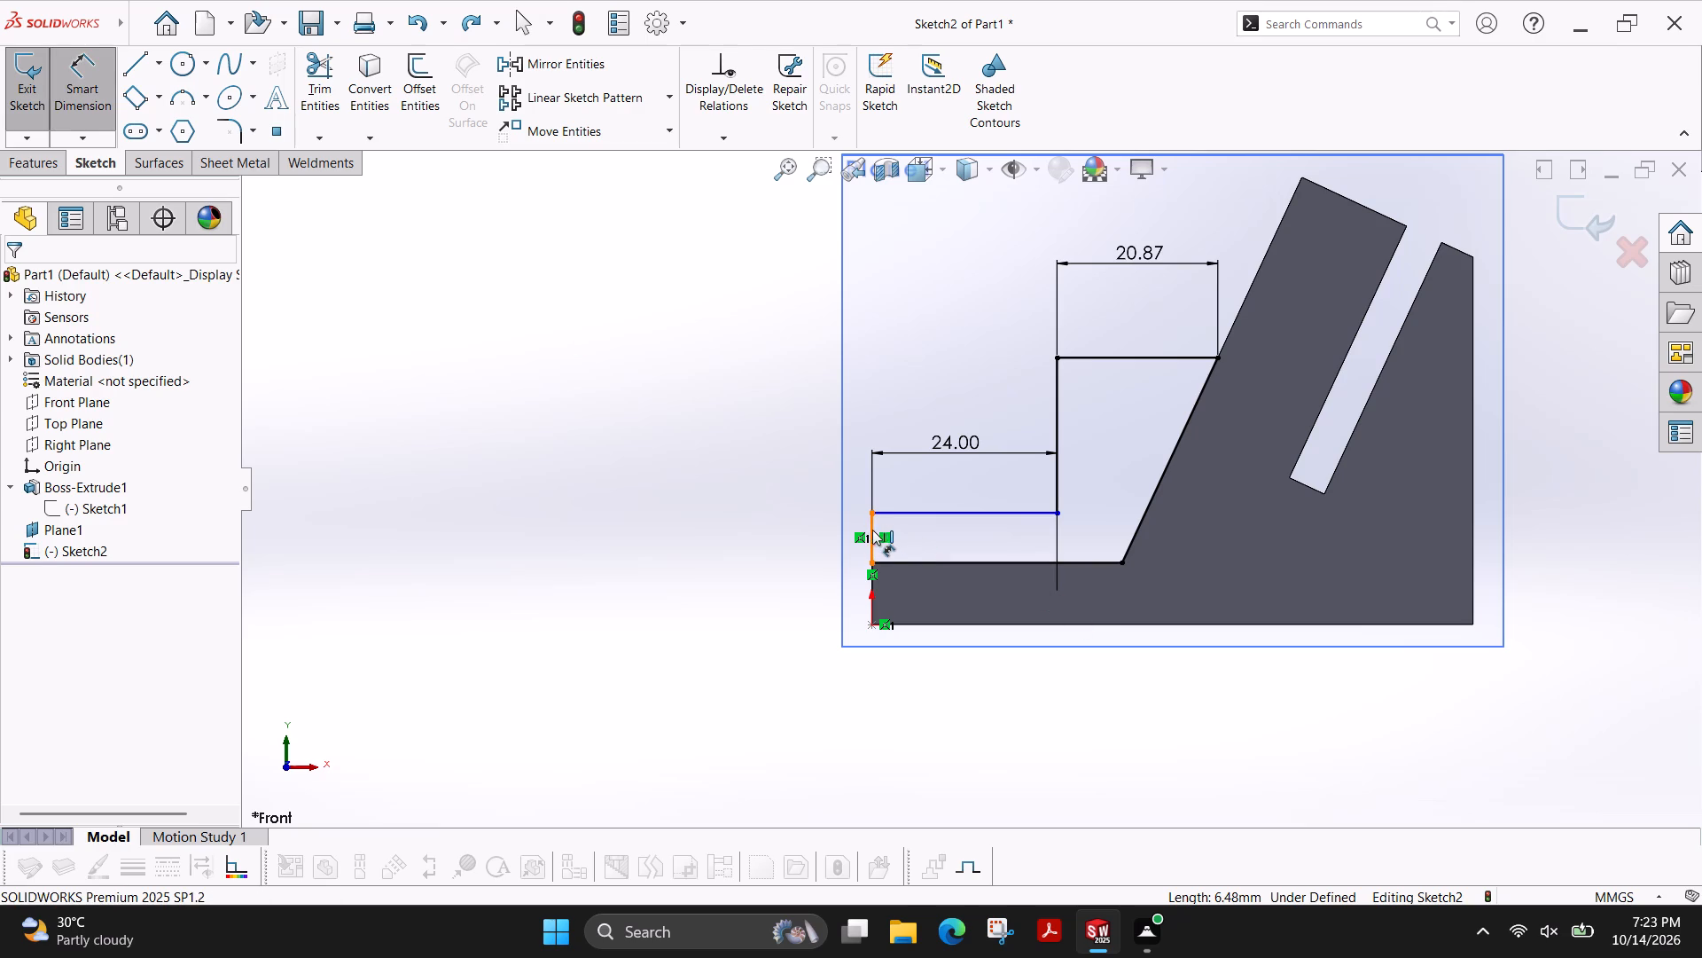
{"action": "left_click", "coordinate": [874, 525]}
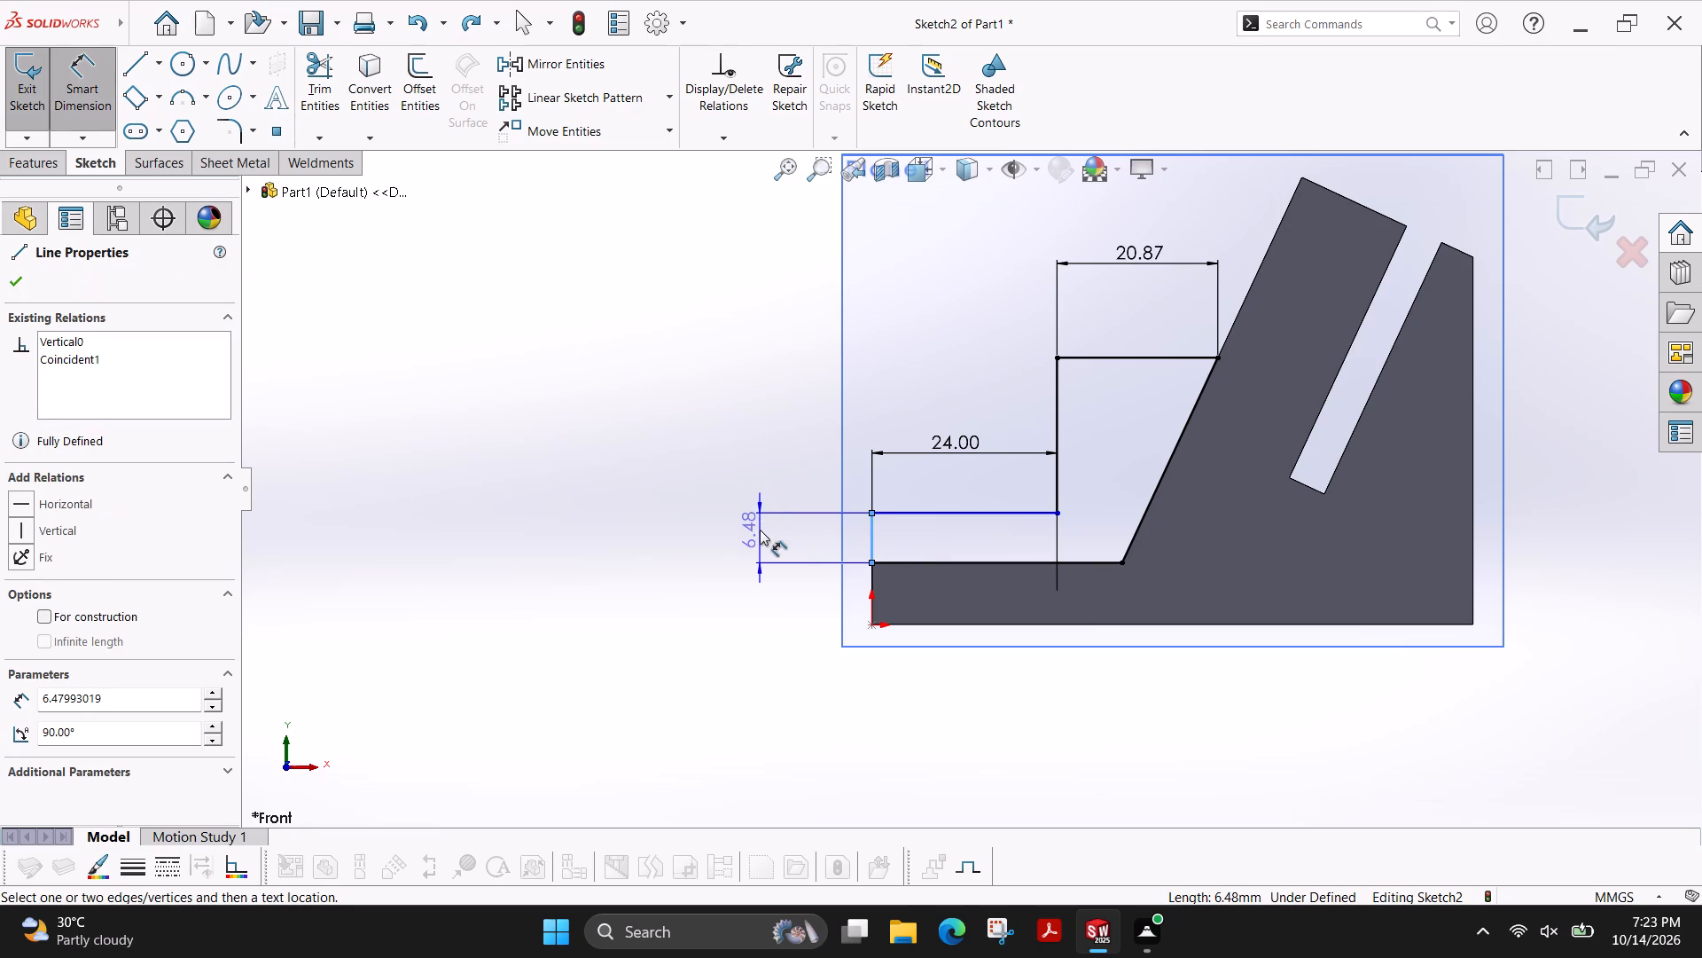
{"action": "left_click", "coordinate": [760, 530]}
{"action": "key", "text": "Return"}
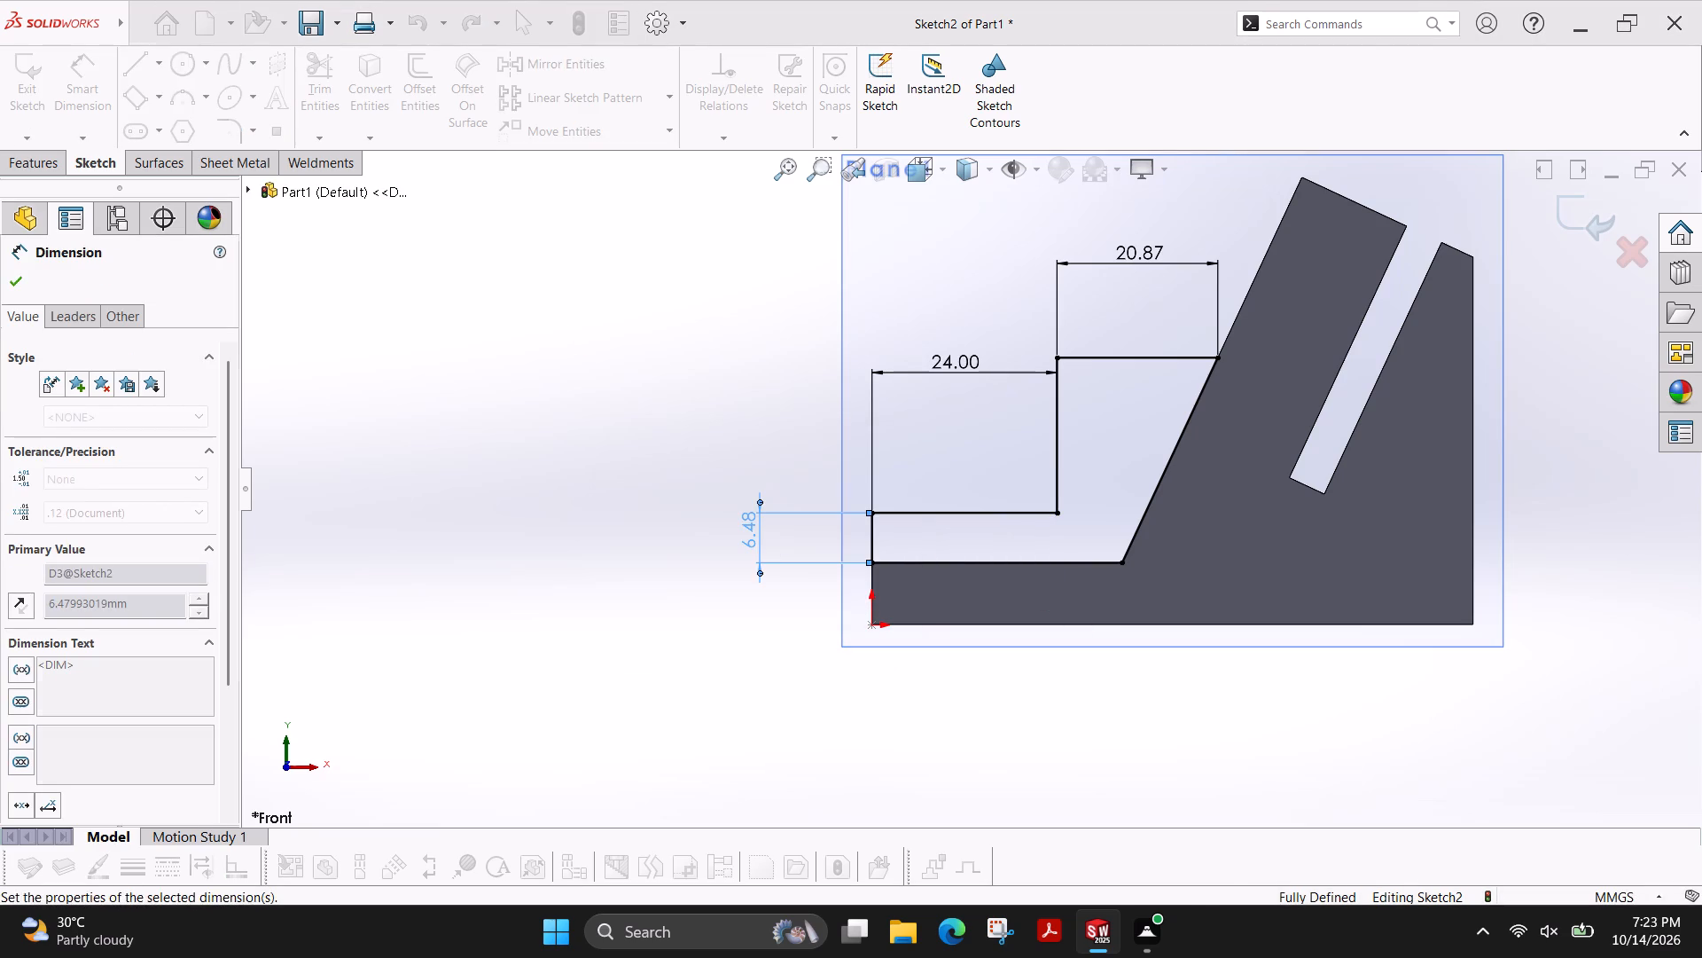
Set the length of the stepped profile's upper horizontal line to 16 mm.
{"action": "double_click", "coordinate": [1140, 255]}
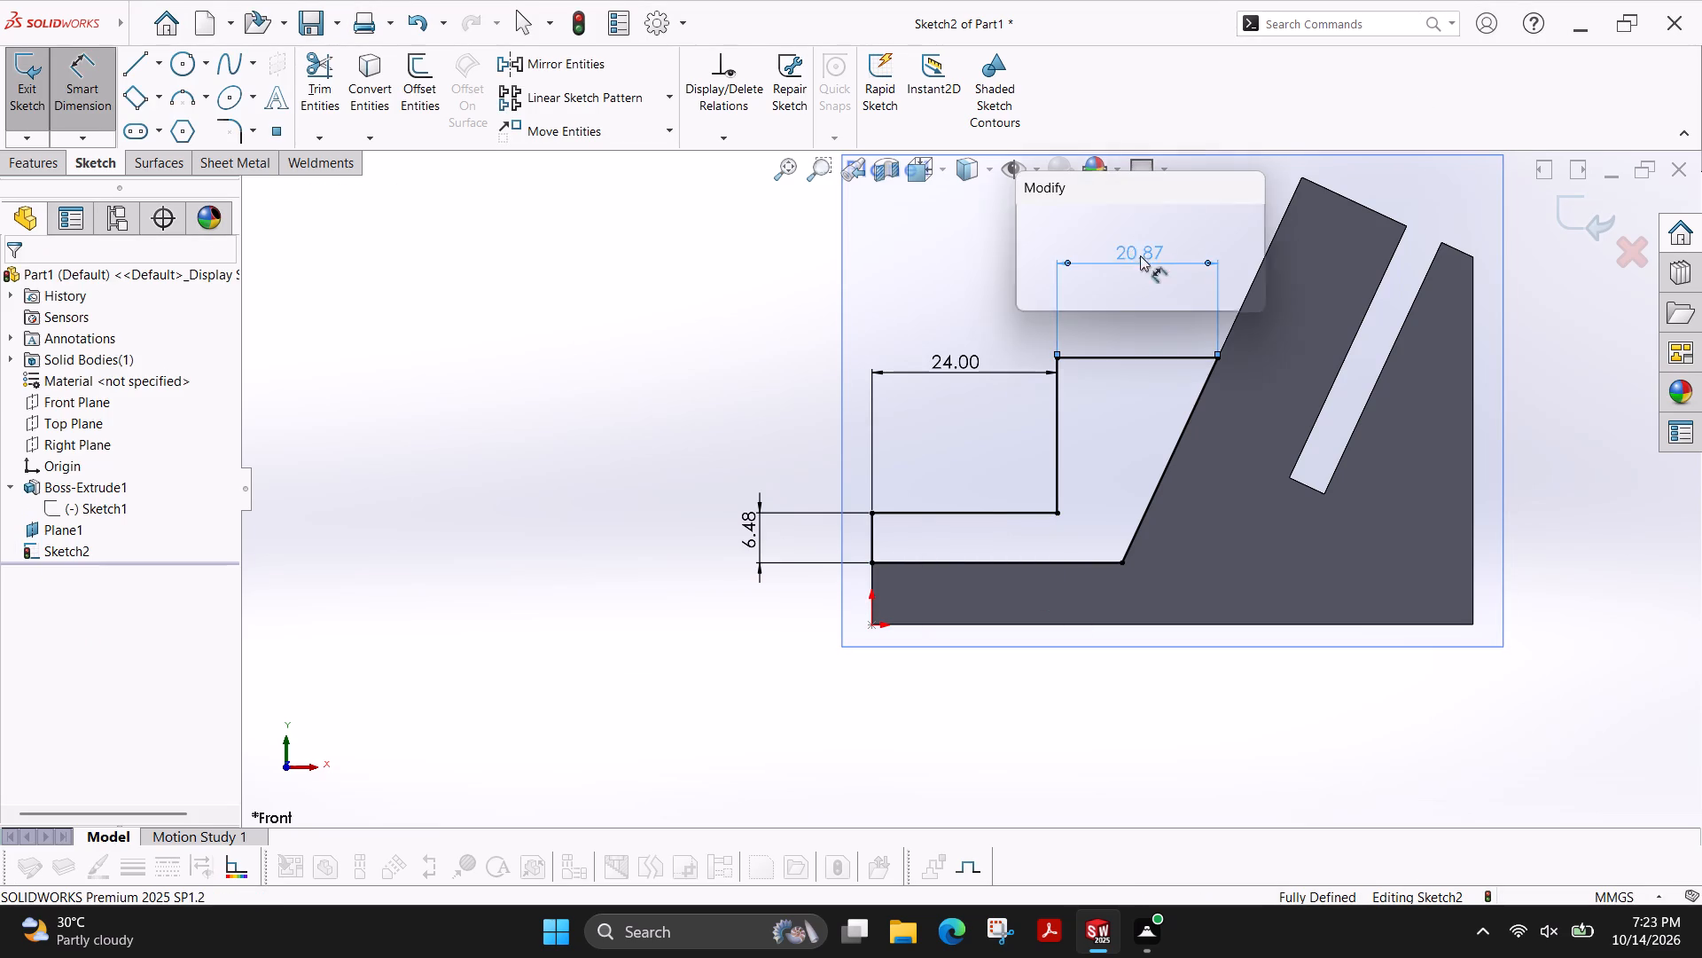
{"action": "type", "text": "16"}
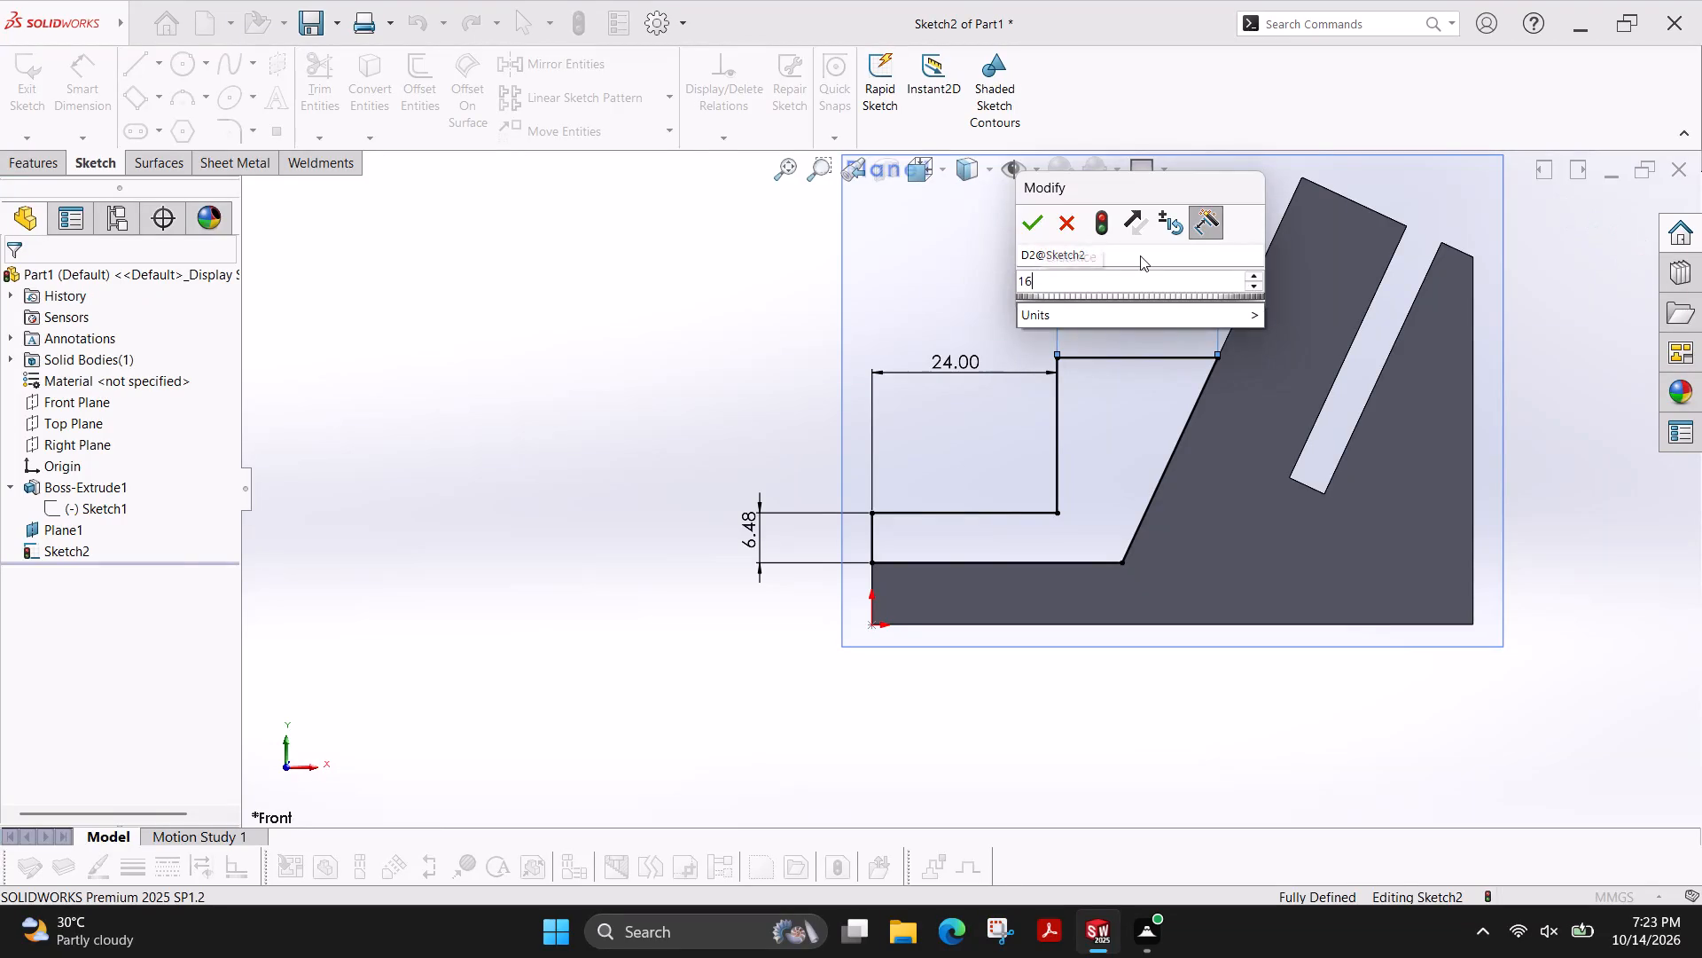
{"action": "key", "text": "Return"}
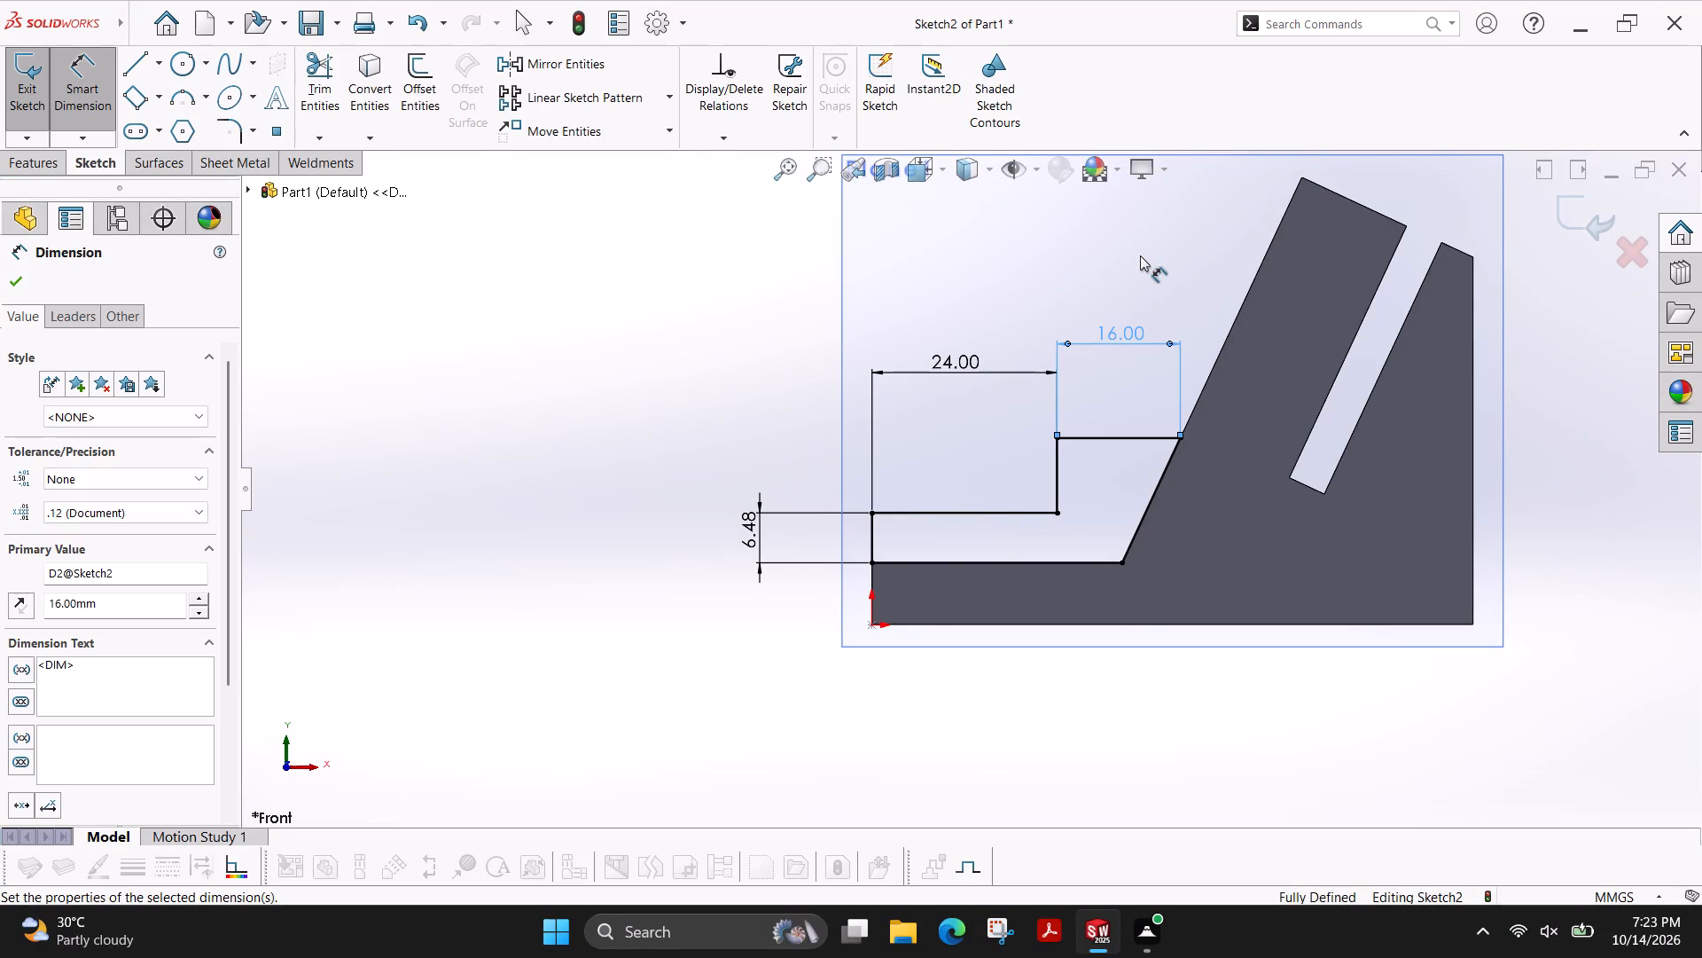
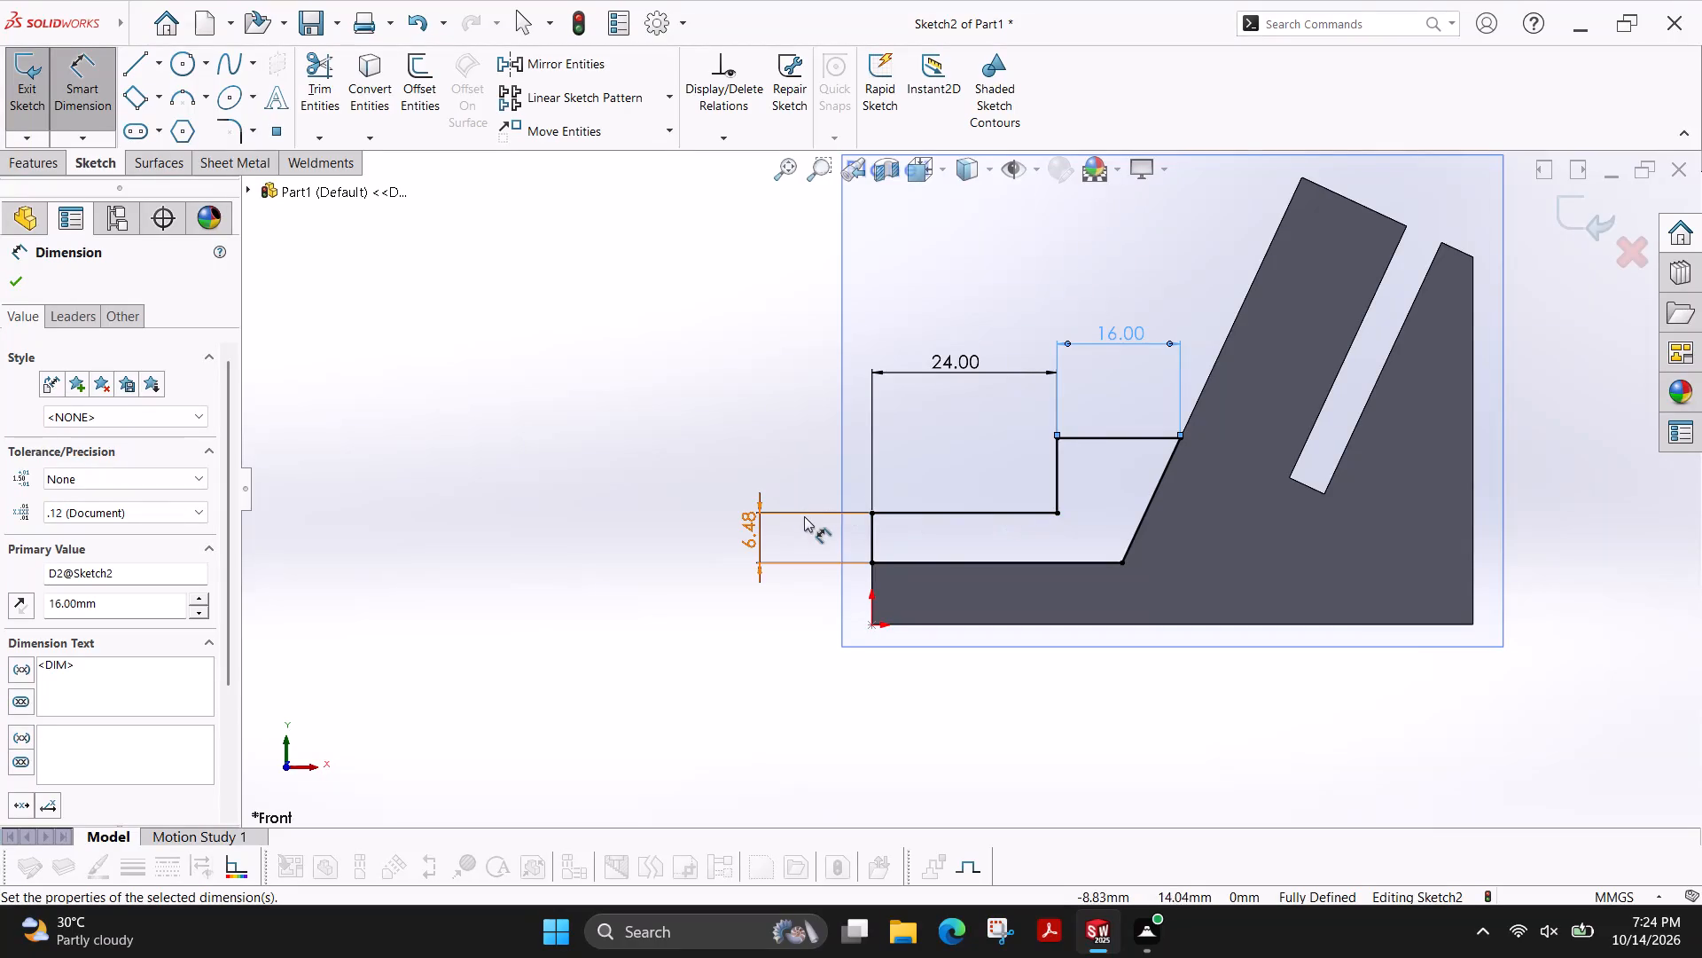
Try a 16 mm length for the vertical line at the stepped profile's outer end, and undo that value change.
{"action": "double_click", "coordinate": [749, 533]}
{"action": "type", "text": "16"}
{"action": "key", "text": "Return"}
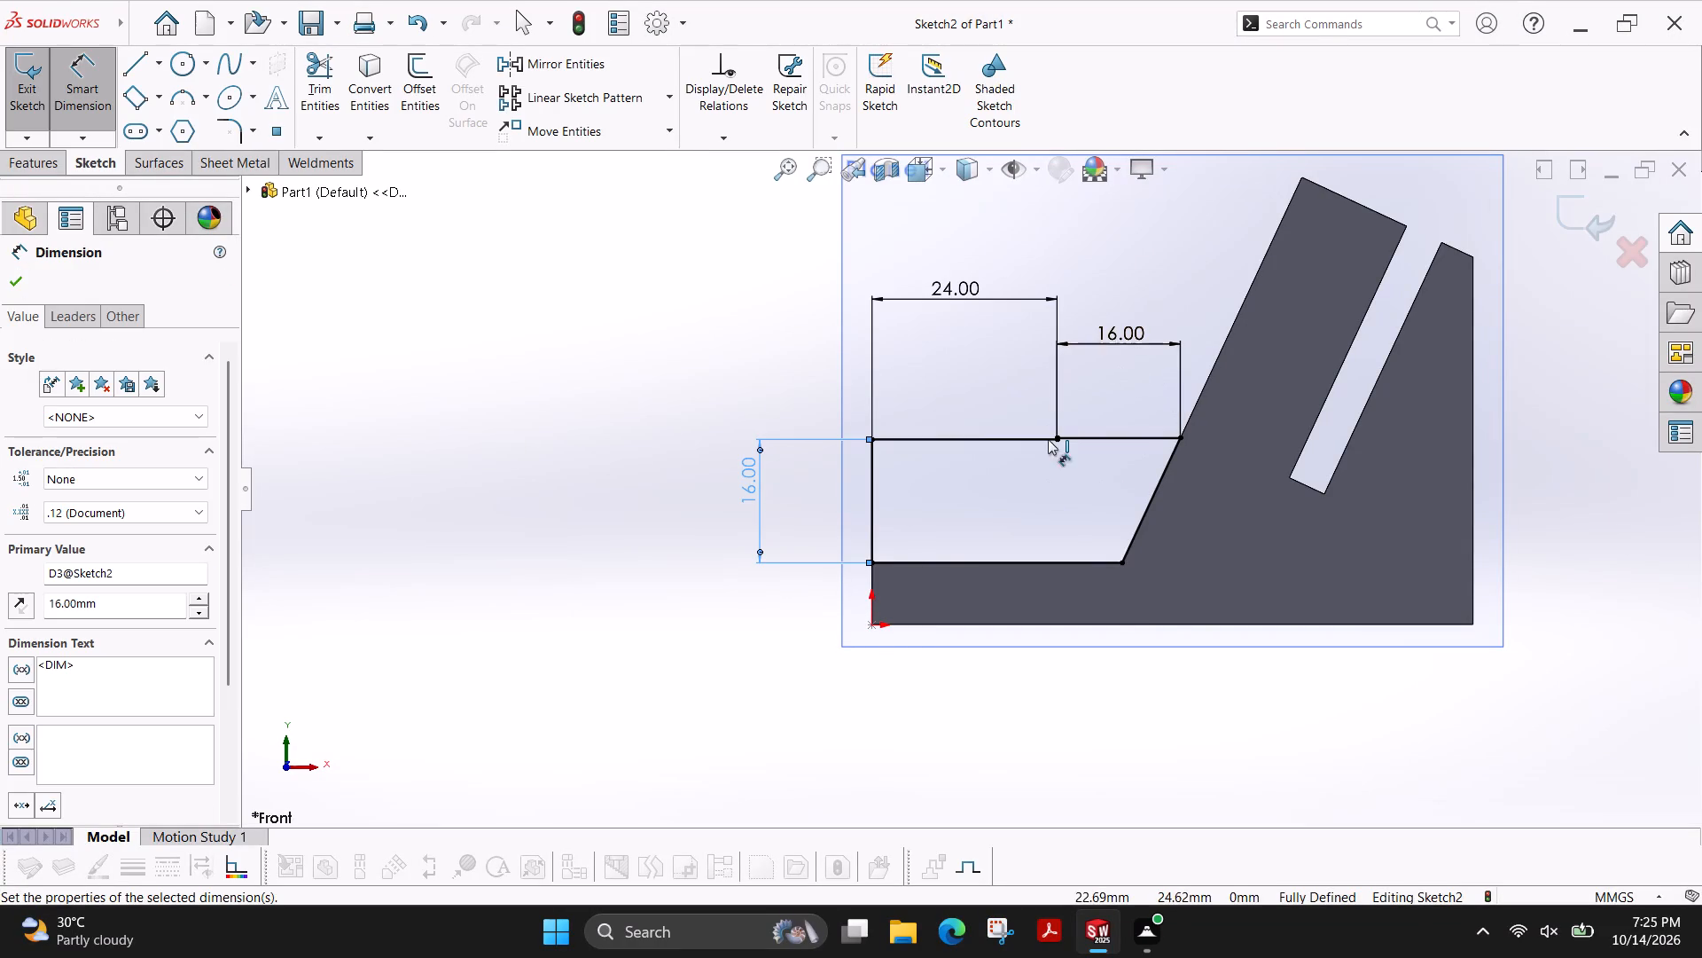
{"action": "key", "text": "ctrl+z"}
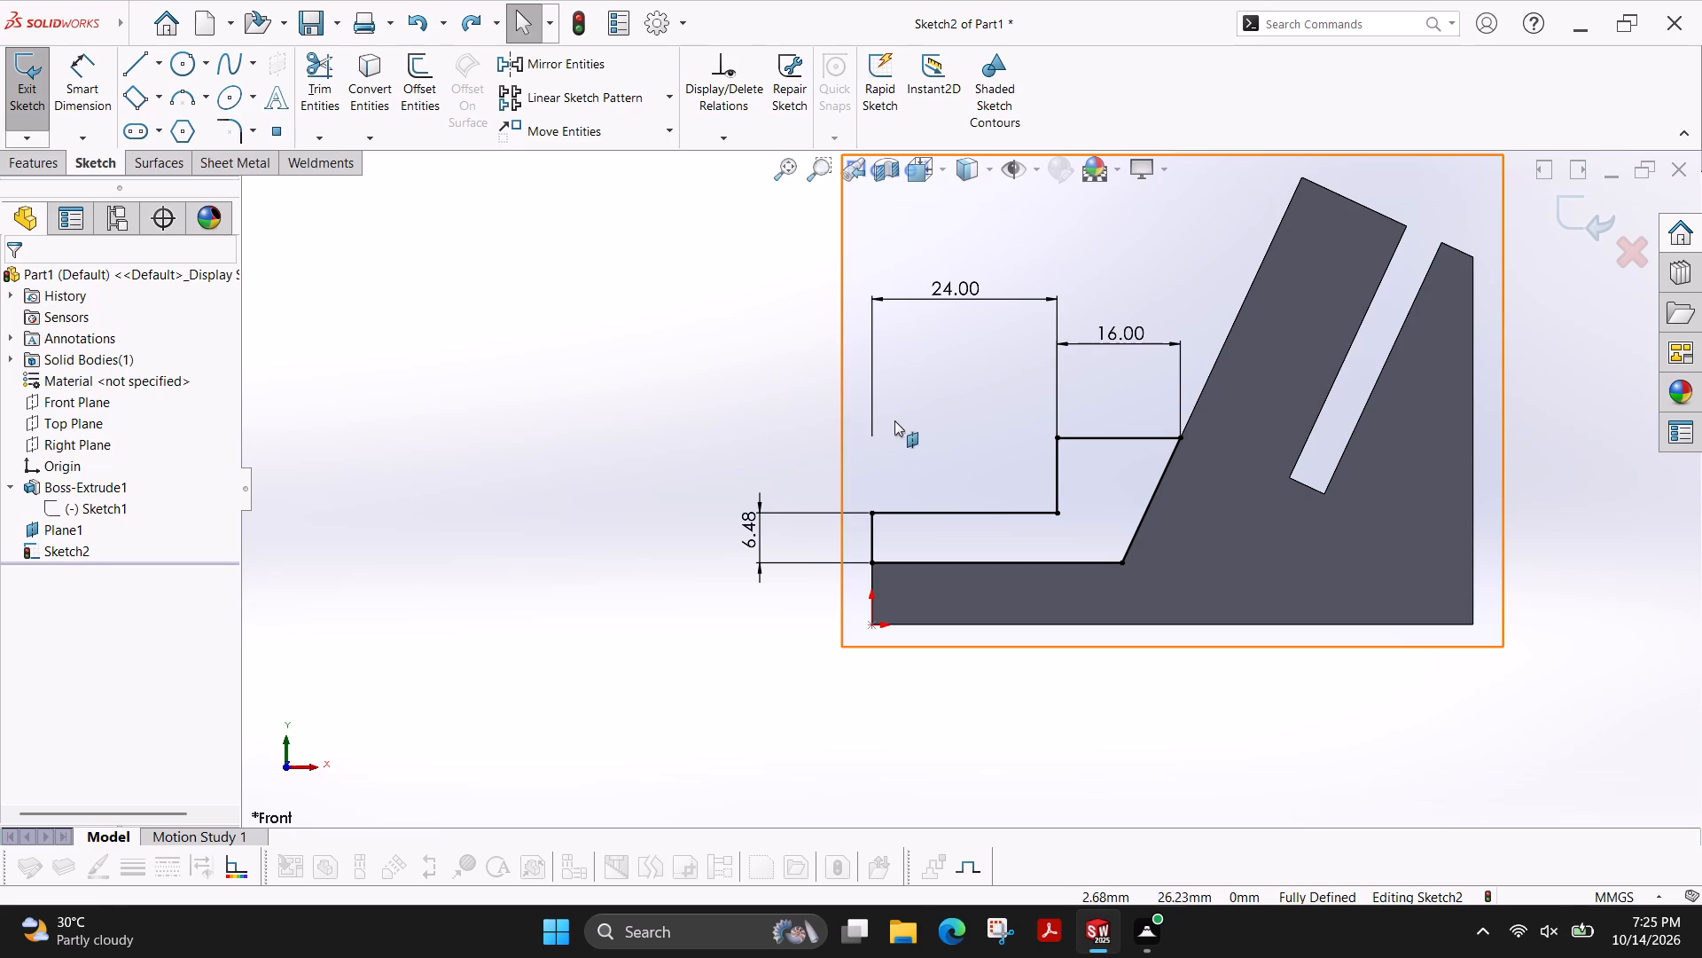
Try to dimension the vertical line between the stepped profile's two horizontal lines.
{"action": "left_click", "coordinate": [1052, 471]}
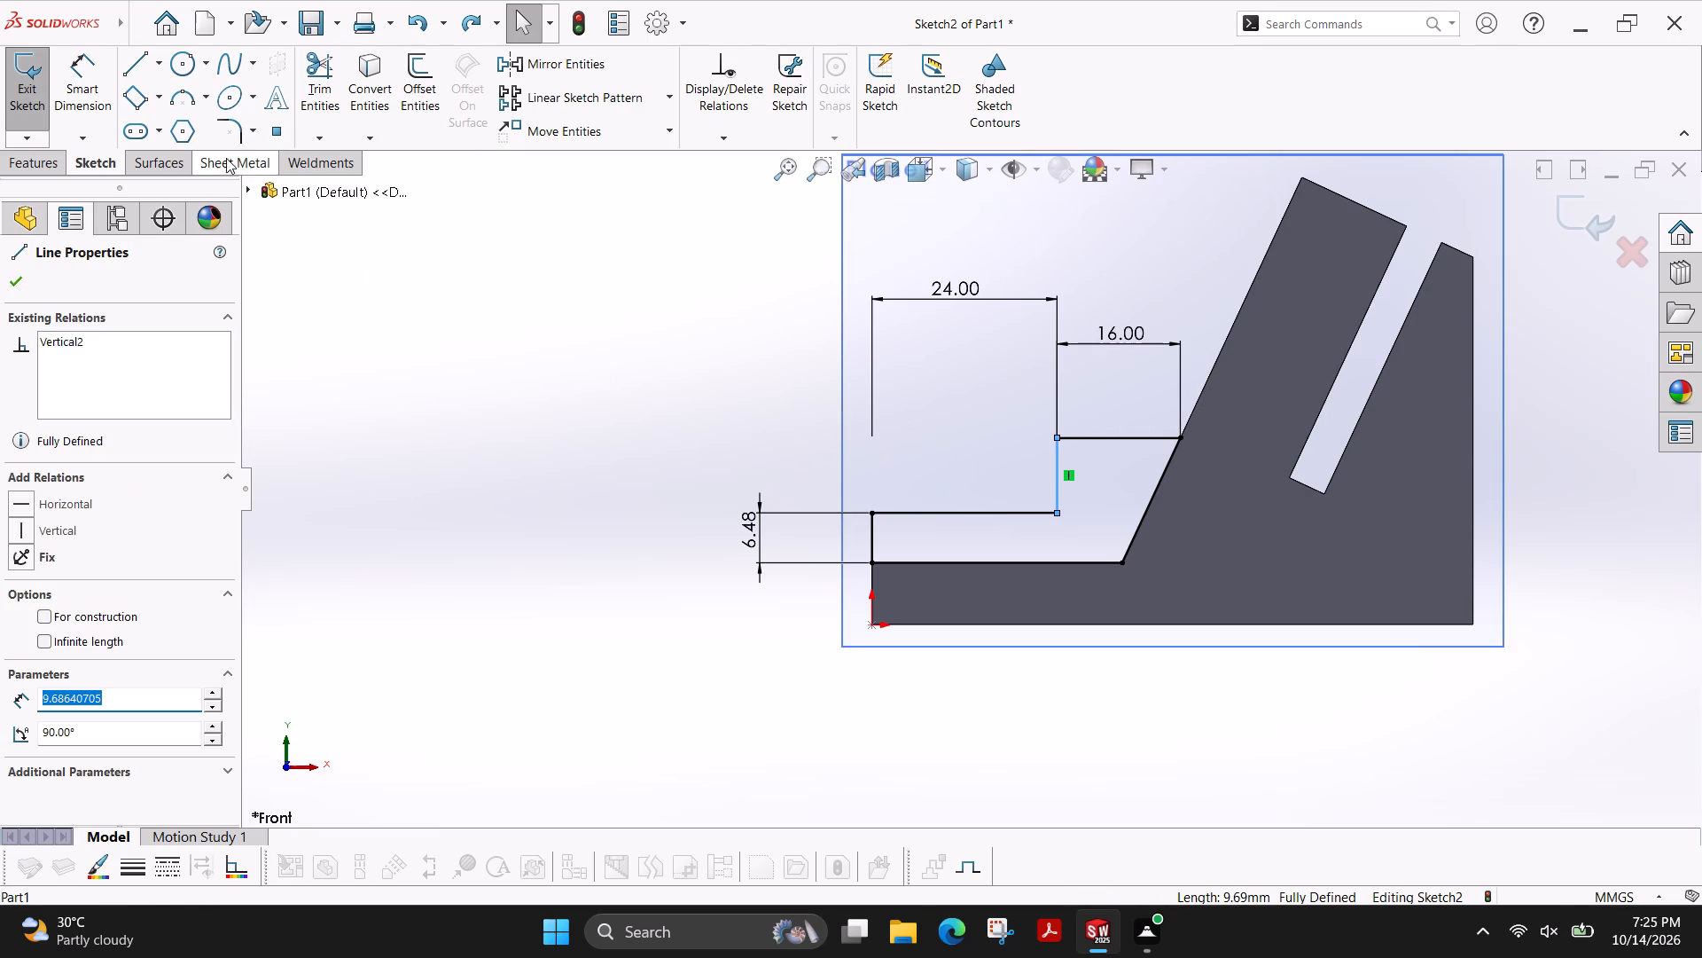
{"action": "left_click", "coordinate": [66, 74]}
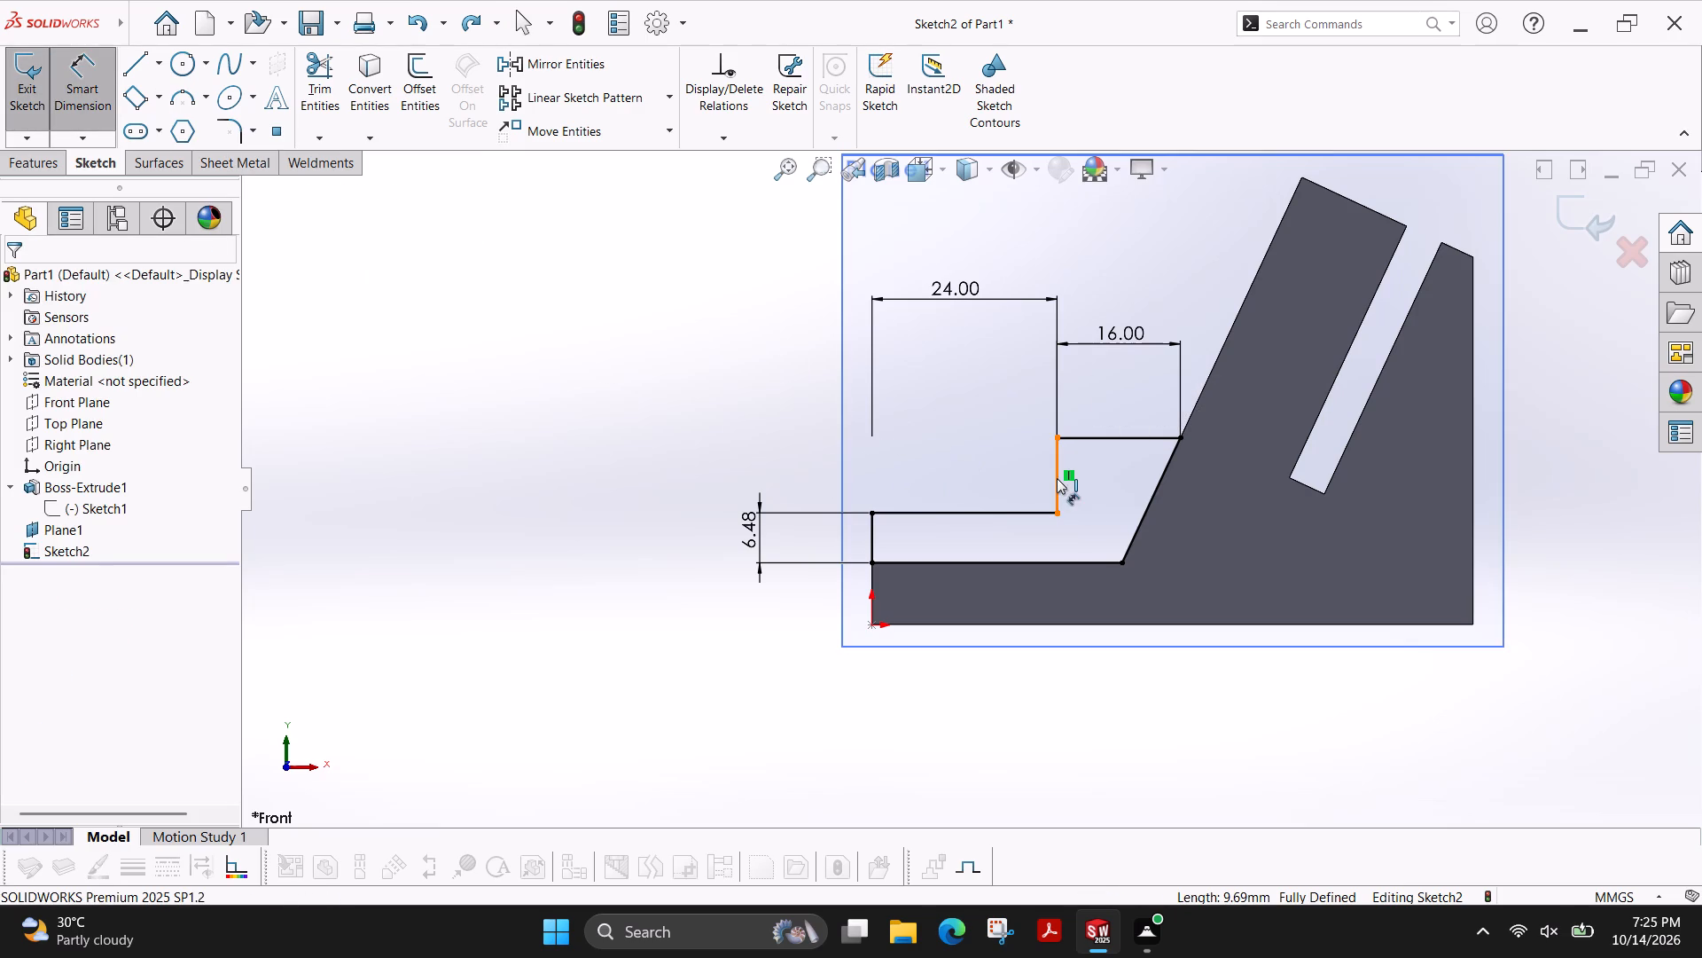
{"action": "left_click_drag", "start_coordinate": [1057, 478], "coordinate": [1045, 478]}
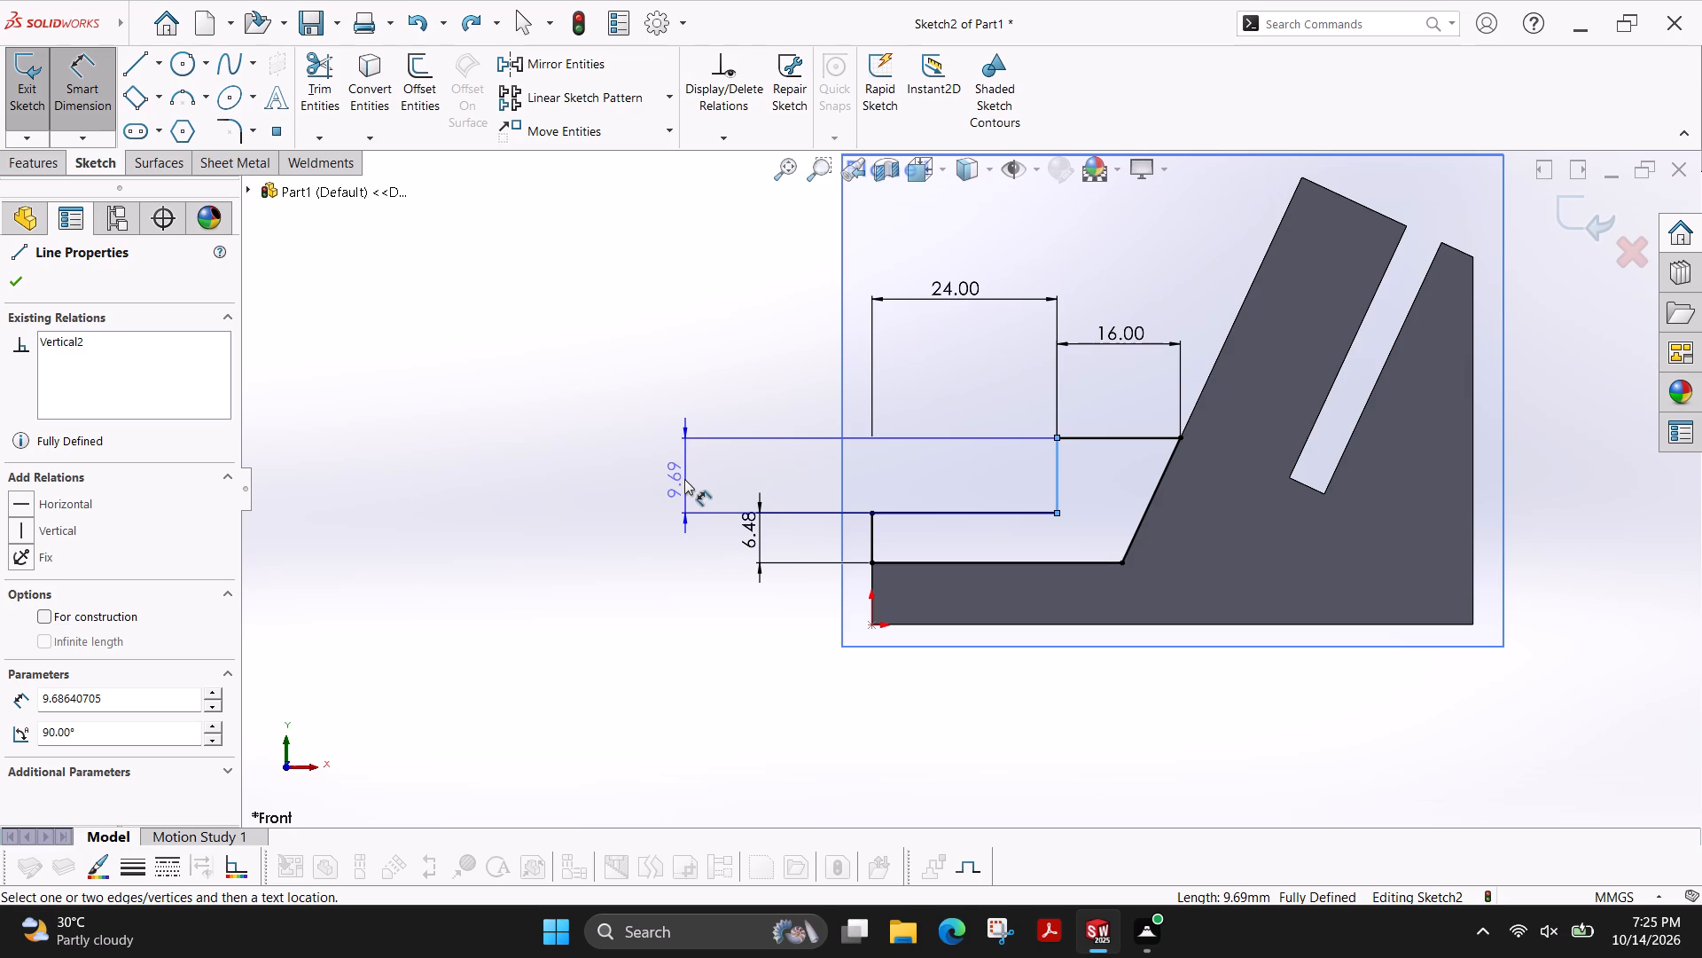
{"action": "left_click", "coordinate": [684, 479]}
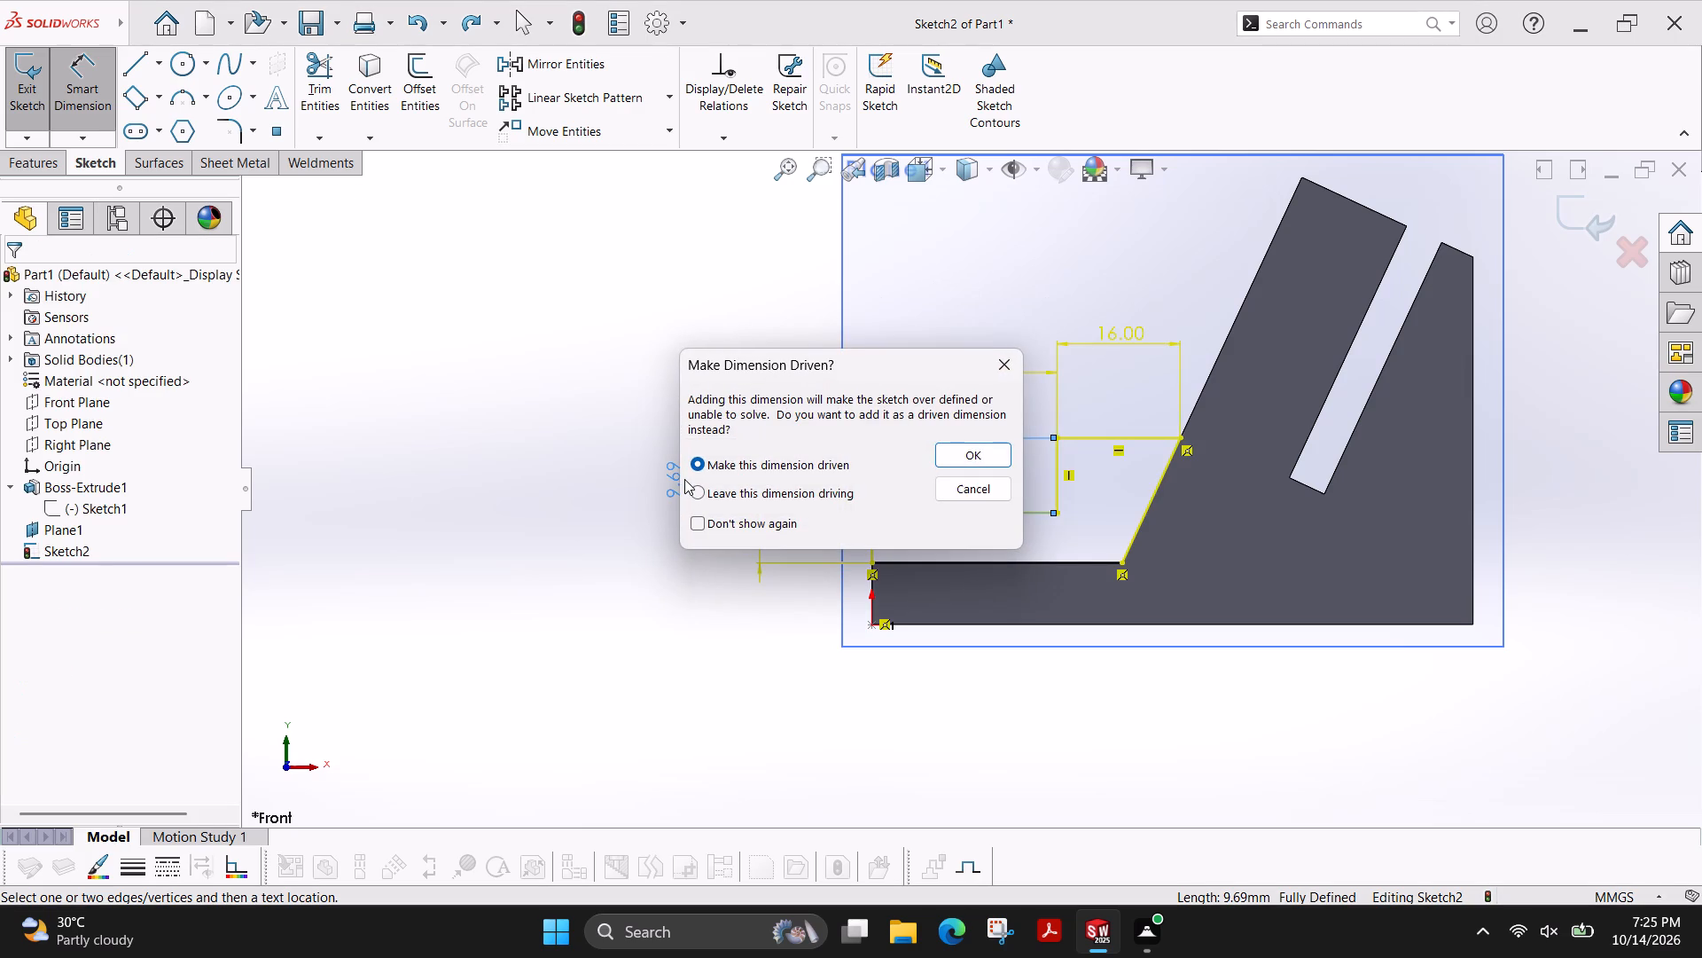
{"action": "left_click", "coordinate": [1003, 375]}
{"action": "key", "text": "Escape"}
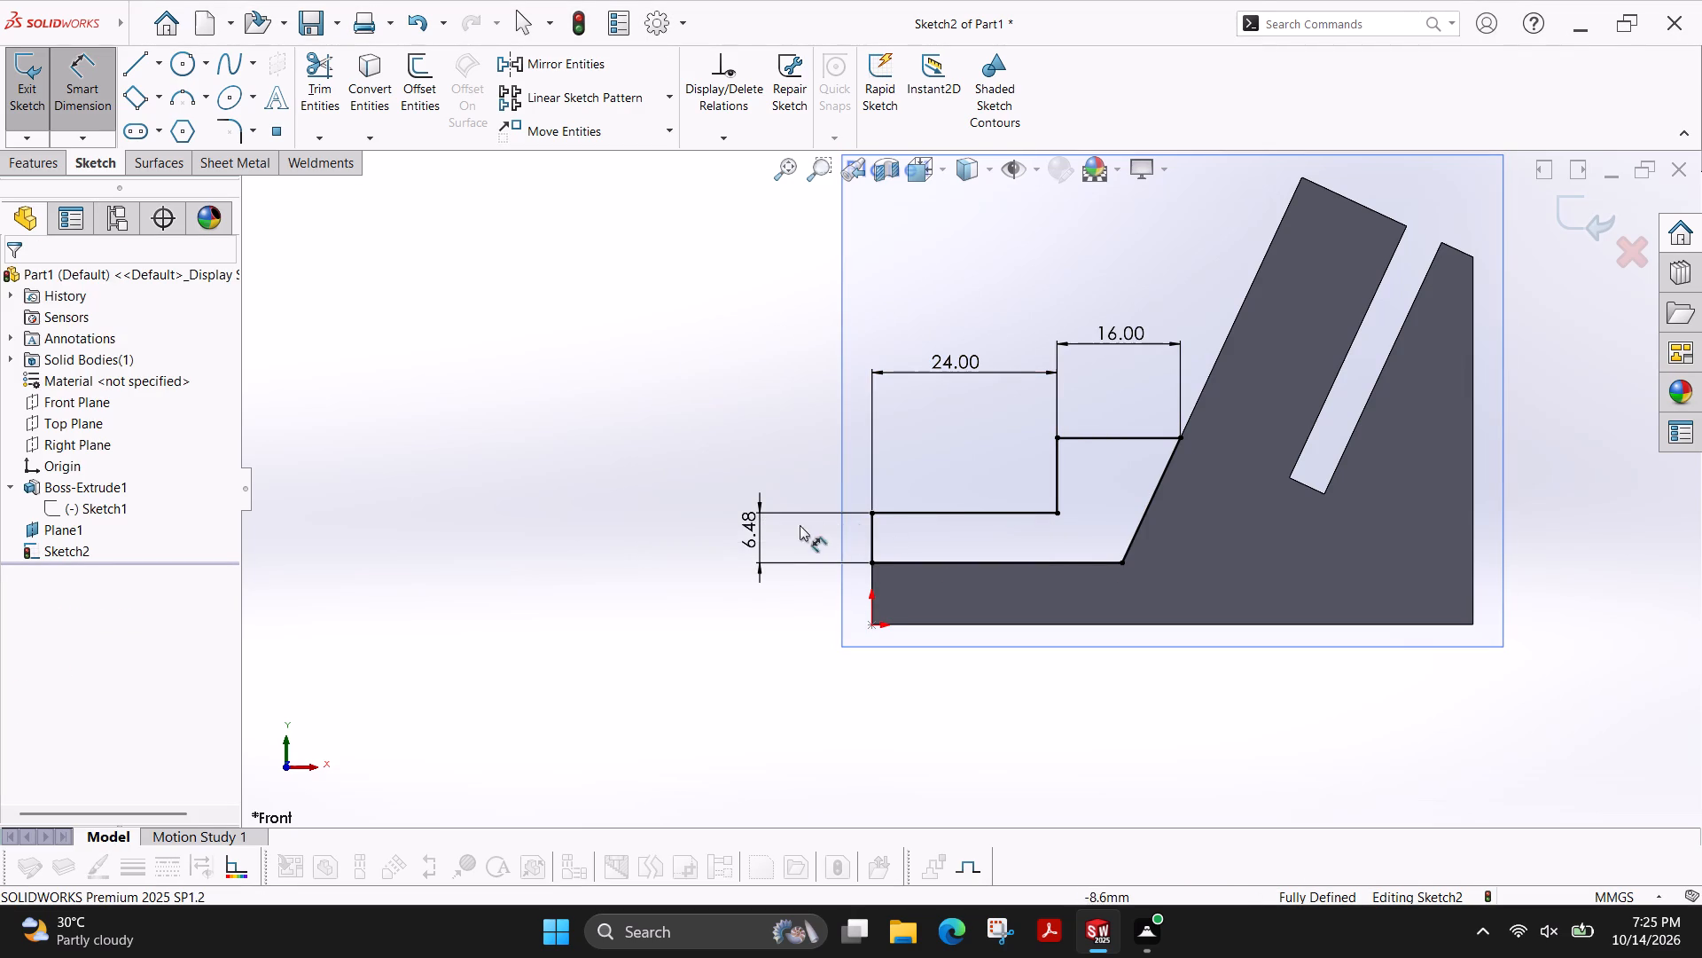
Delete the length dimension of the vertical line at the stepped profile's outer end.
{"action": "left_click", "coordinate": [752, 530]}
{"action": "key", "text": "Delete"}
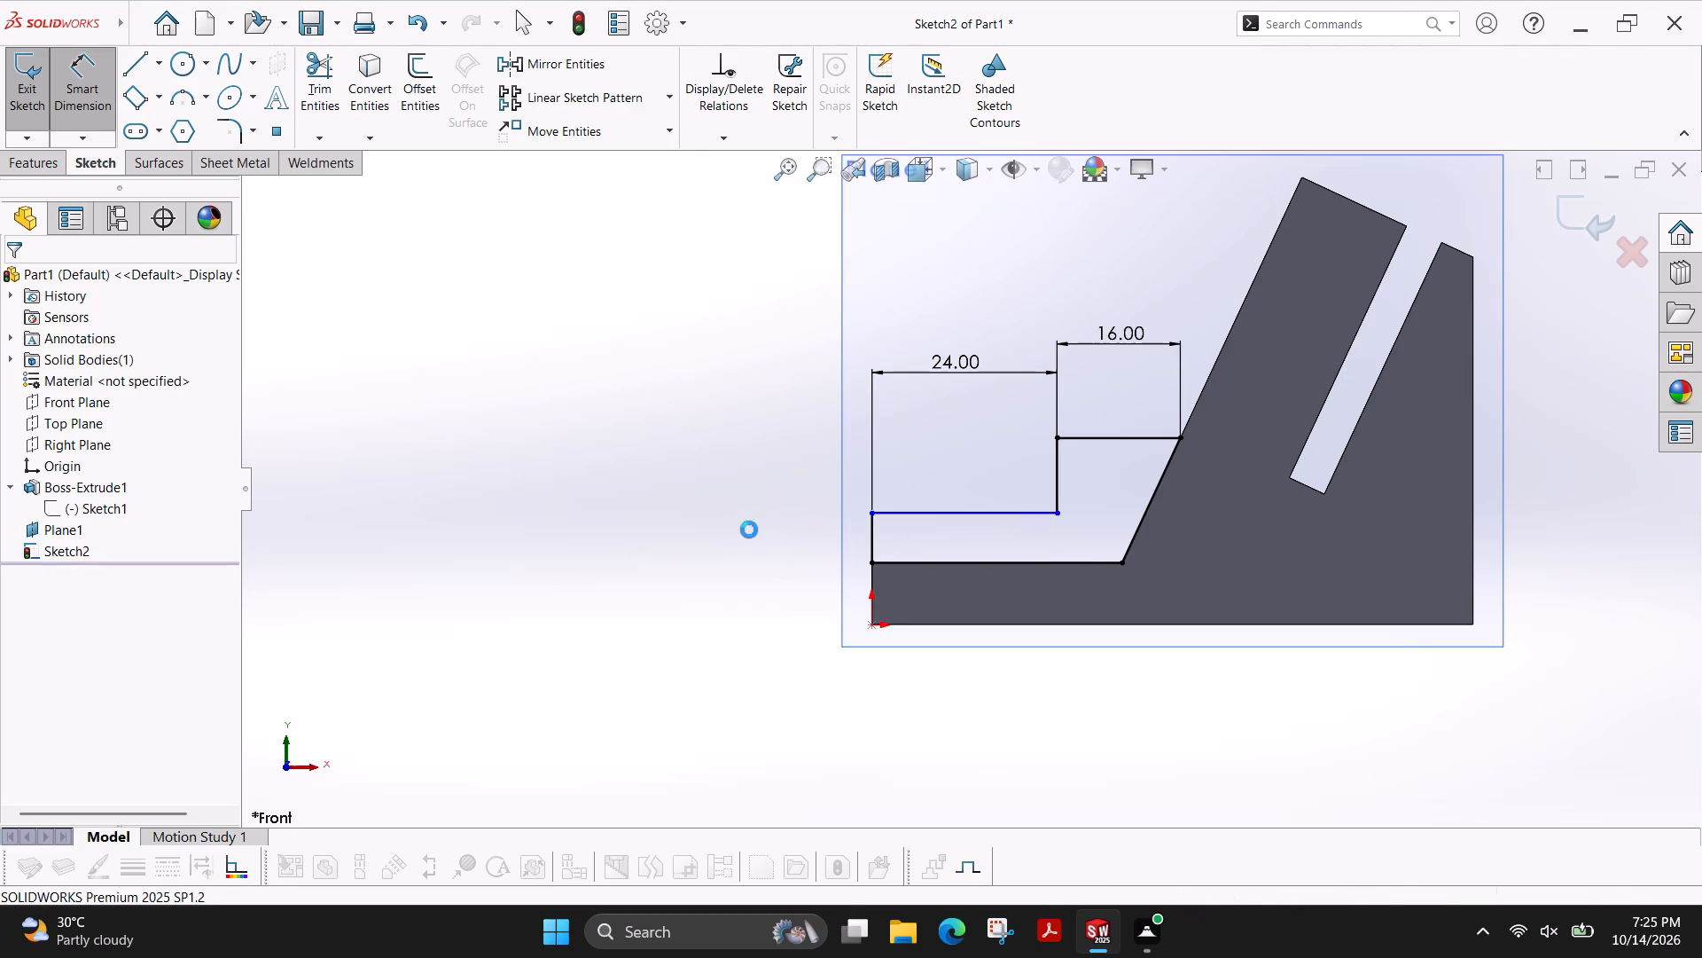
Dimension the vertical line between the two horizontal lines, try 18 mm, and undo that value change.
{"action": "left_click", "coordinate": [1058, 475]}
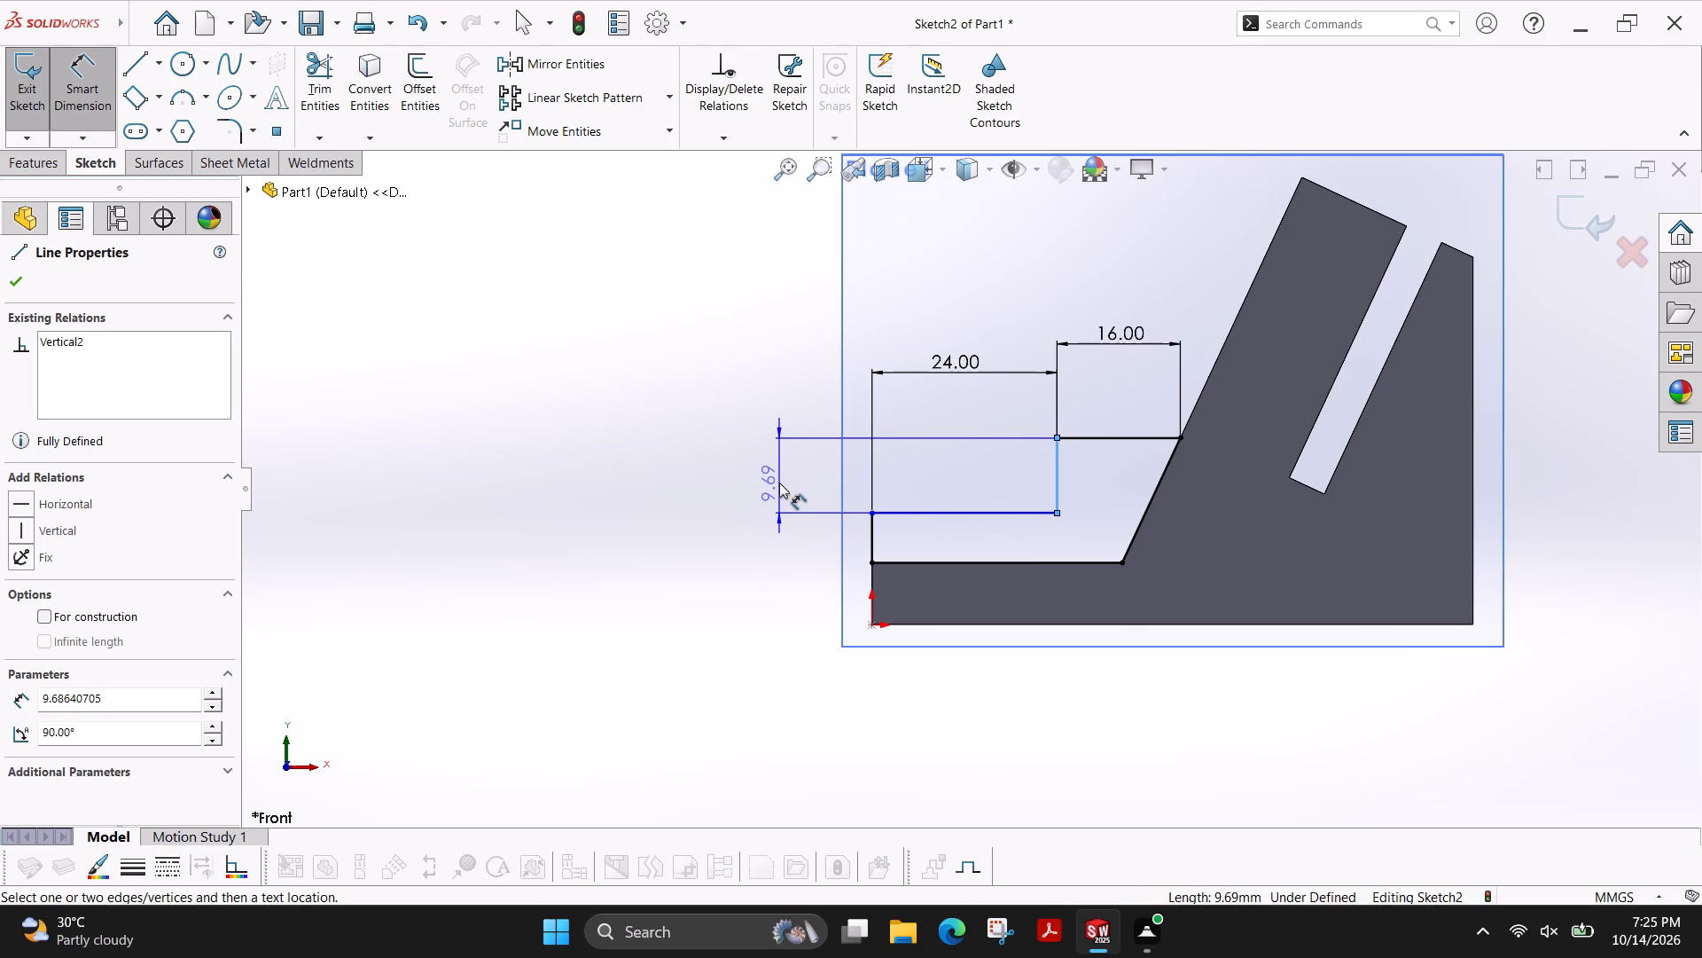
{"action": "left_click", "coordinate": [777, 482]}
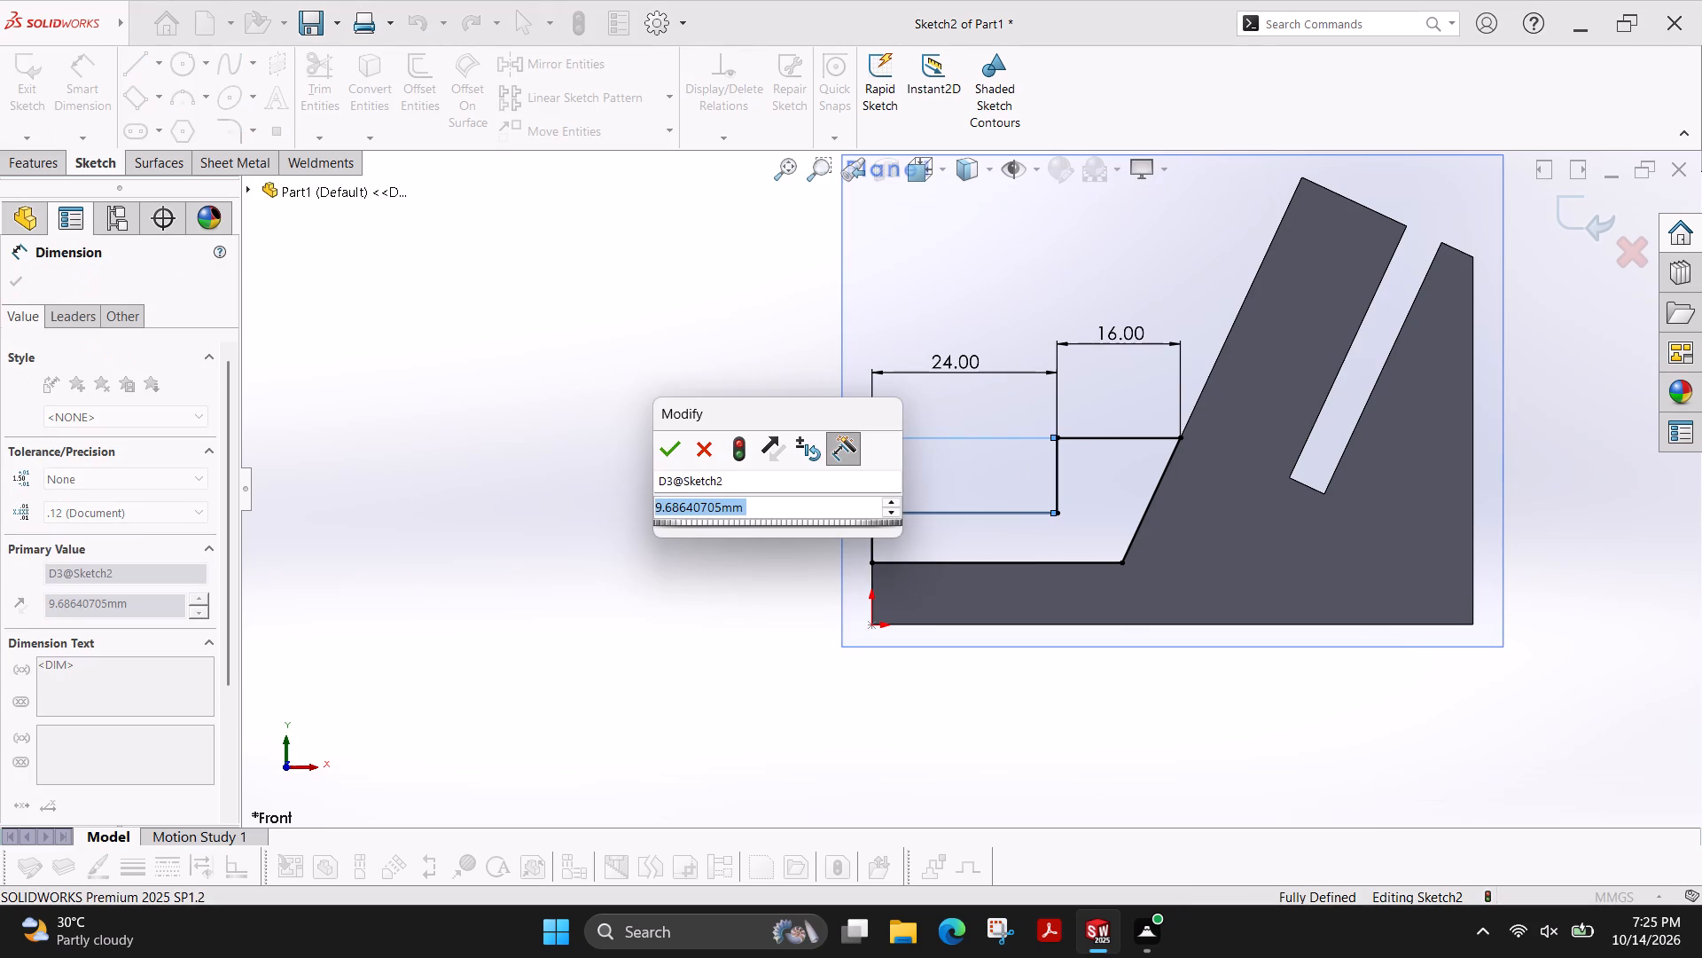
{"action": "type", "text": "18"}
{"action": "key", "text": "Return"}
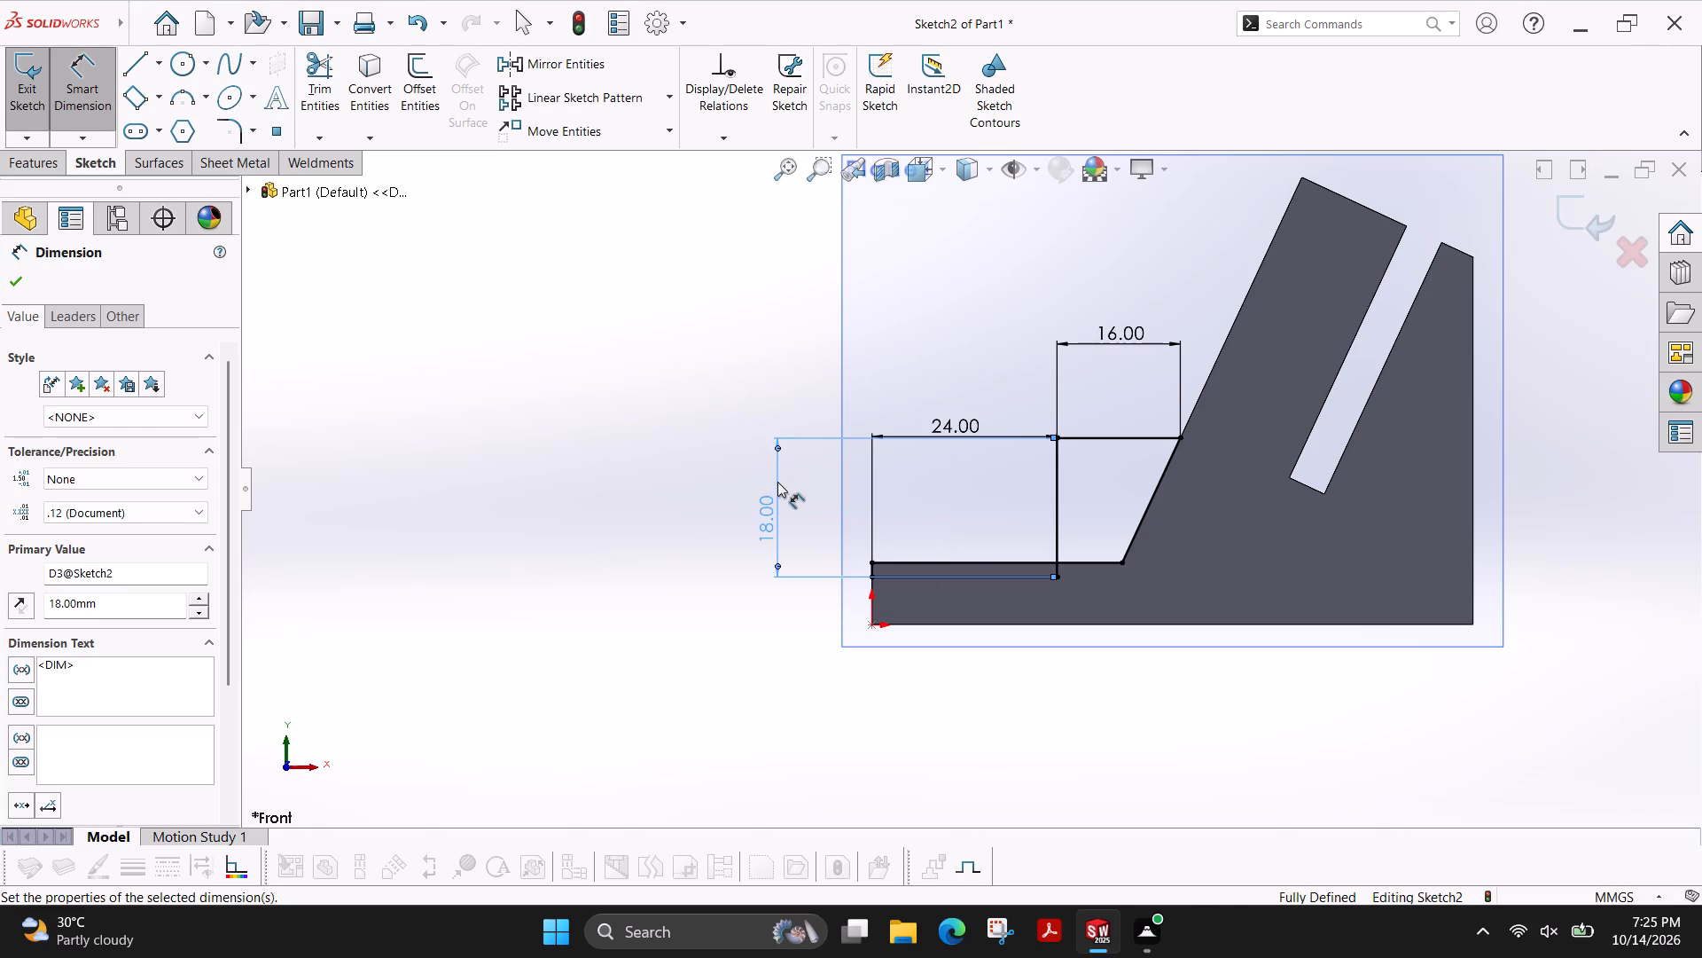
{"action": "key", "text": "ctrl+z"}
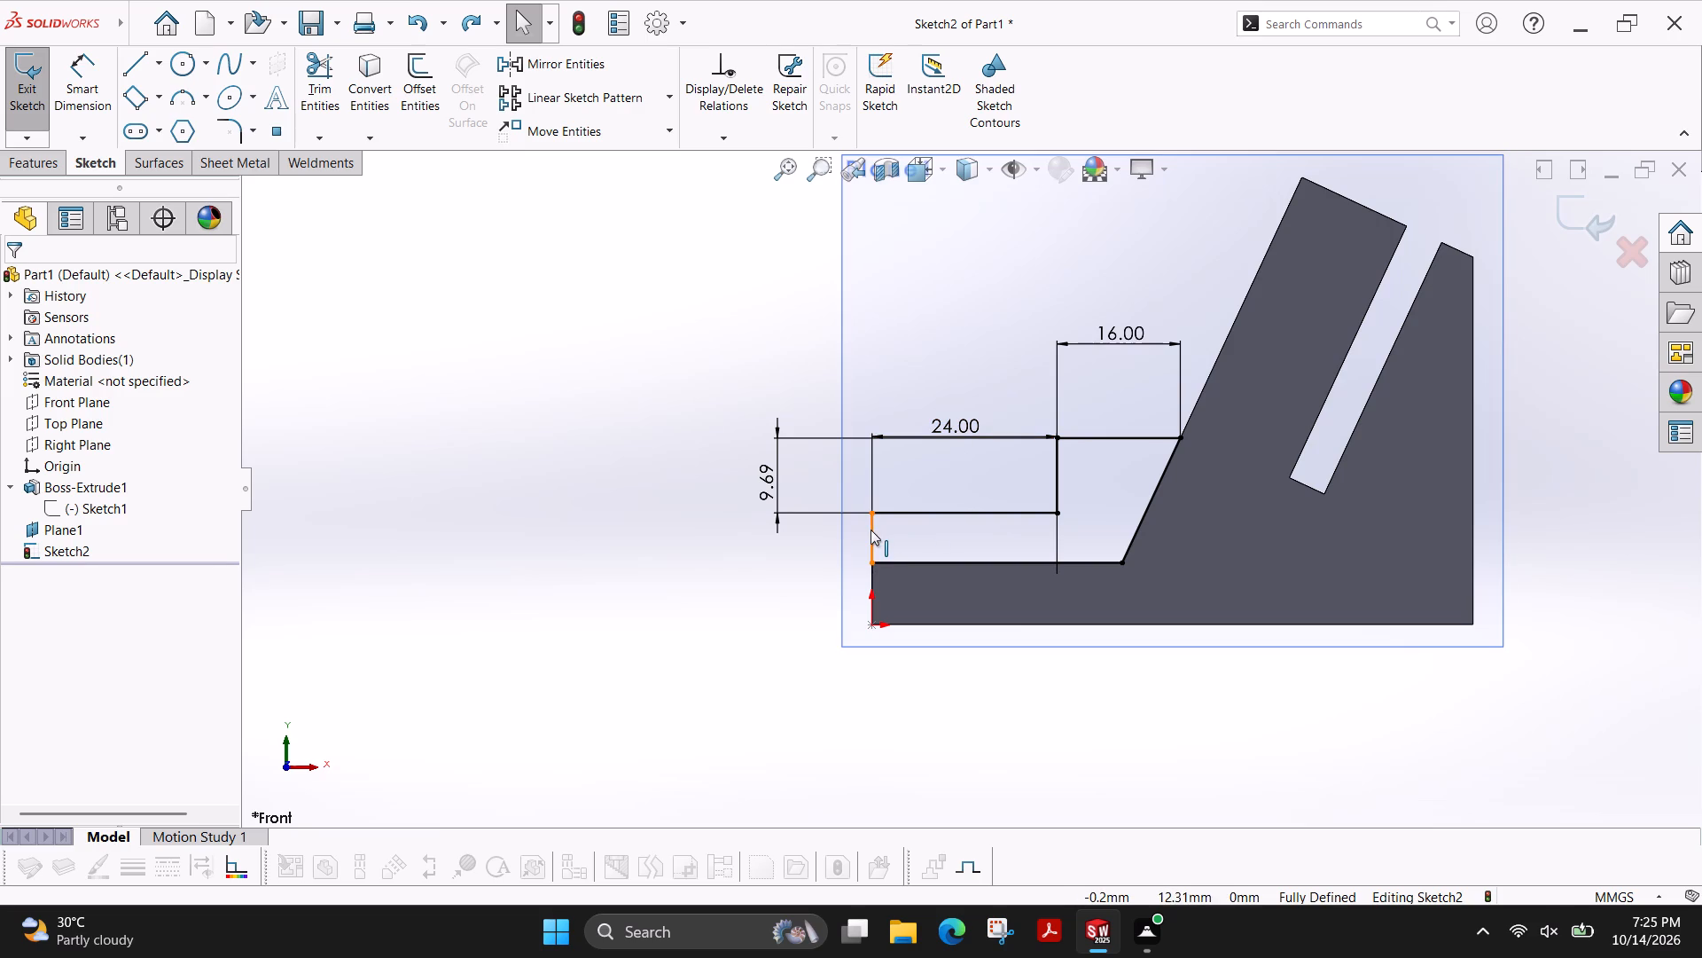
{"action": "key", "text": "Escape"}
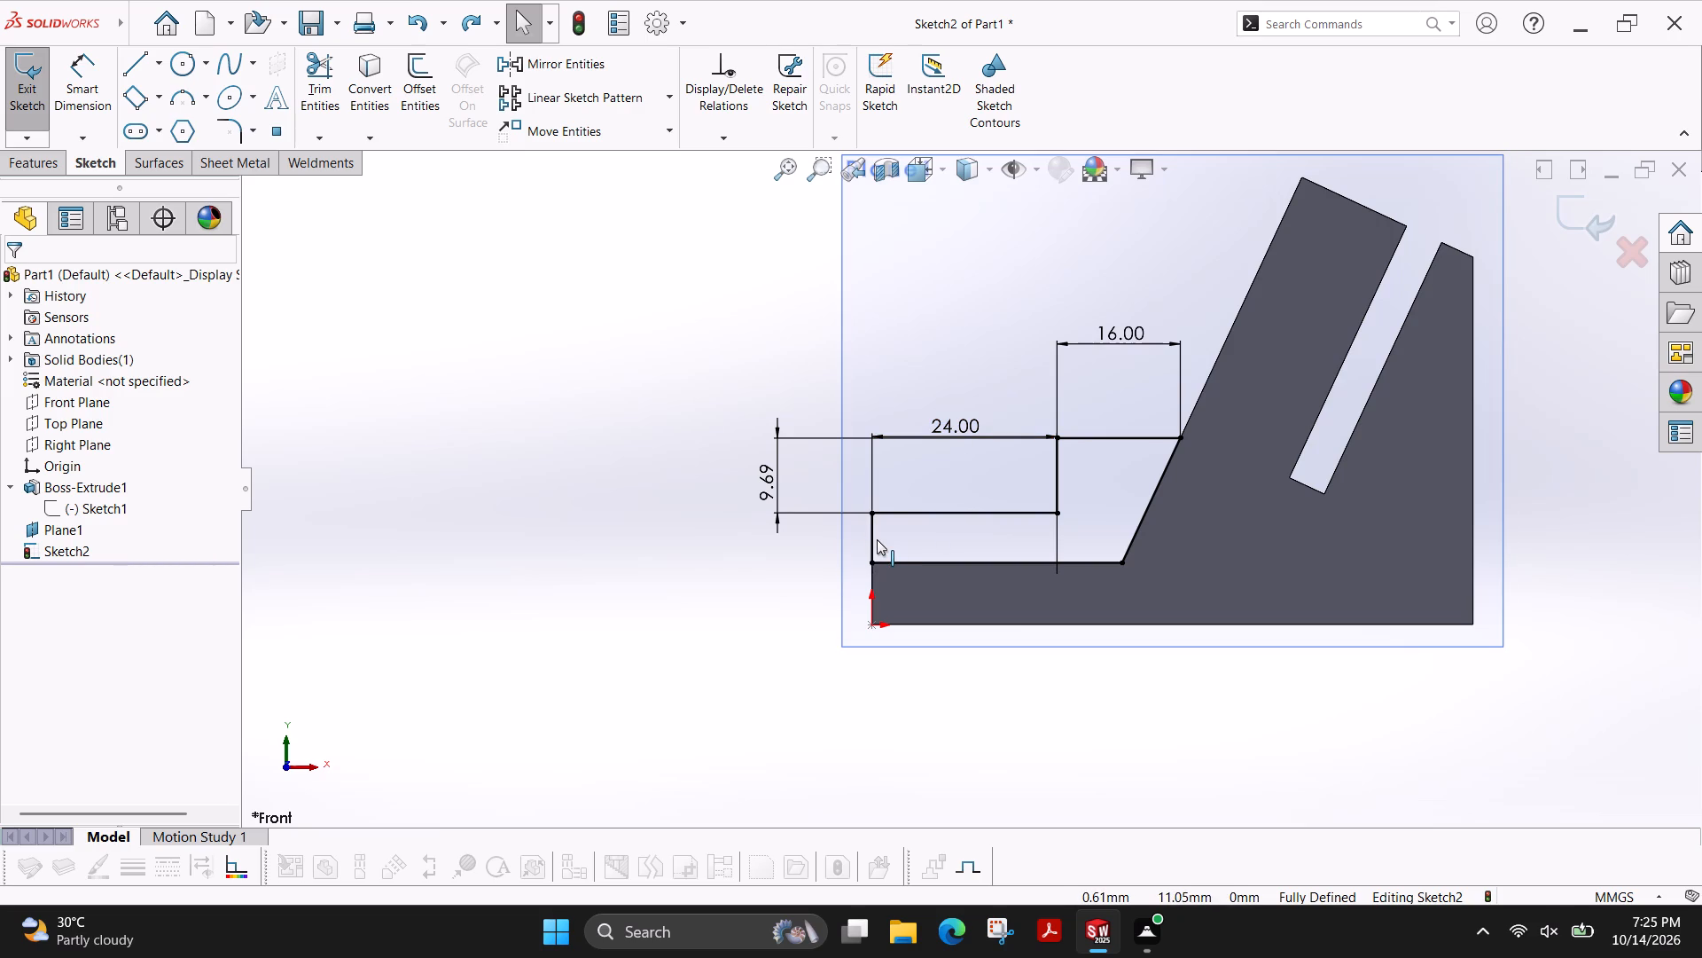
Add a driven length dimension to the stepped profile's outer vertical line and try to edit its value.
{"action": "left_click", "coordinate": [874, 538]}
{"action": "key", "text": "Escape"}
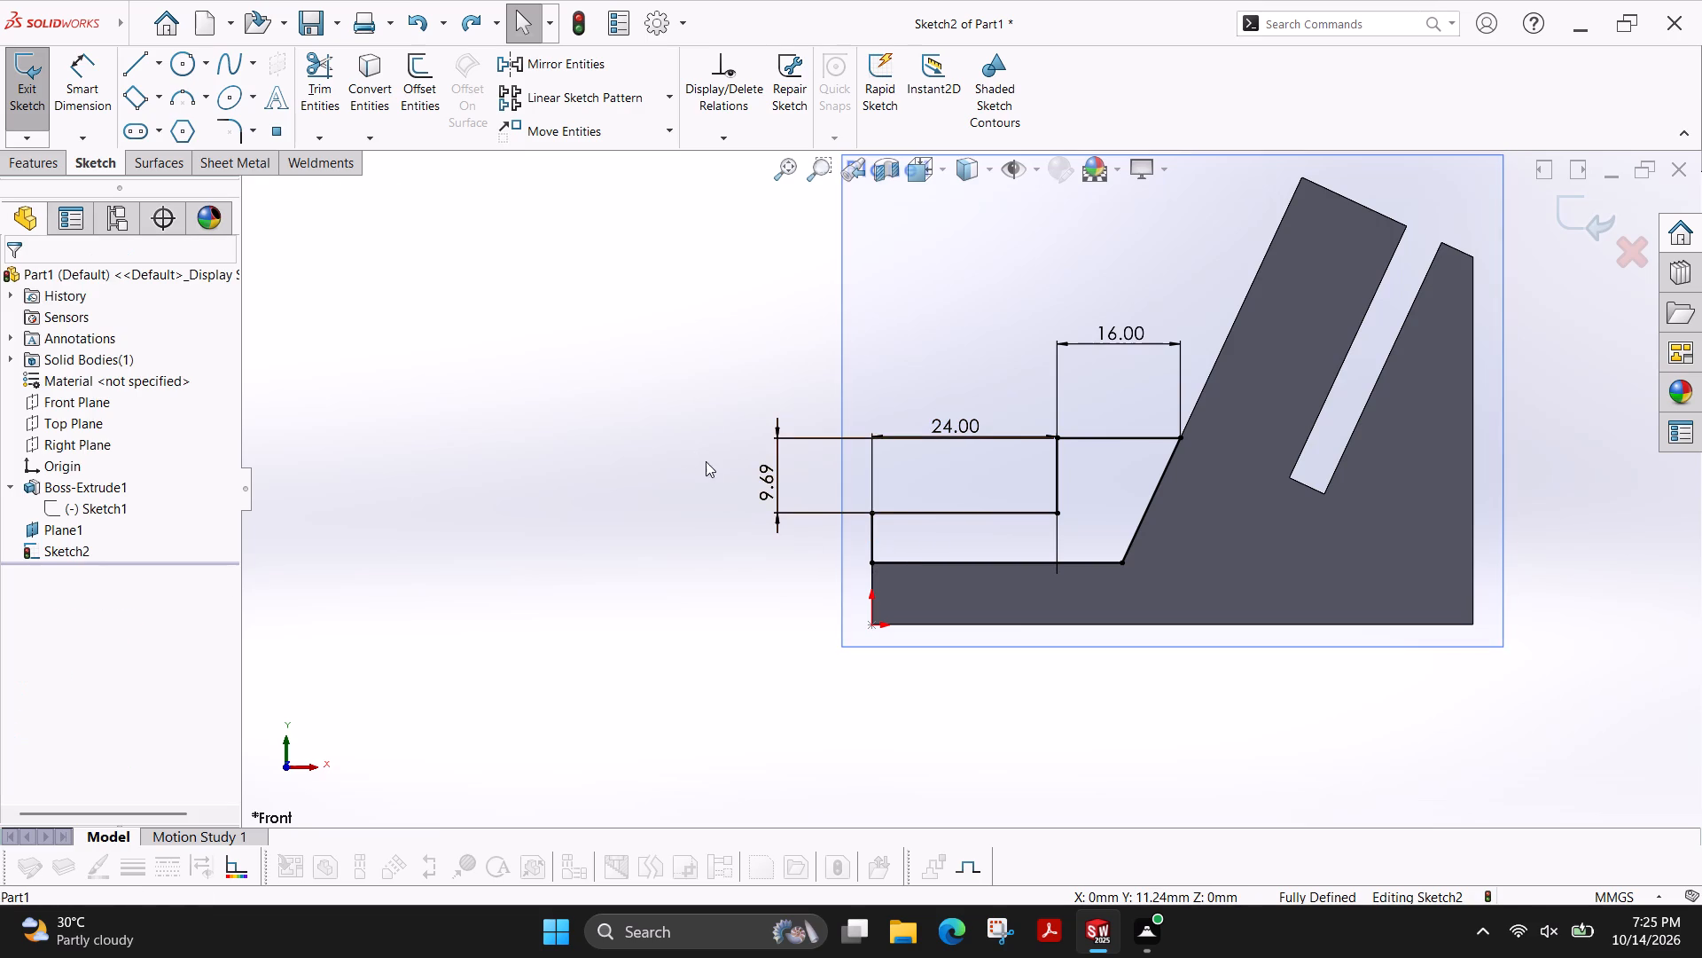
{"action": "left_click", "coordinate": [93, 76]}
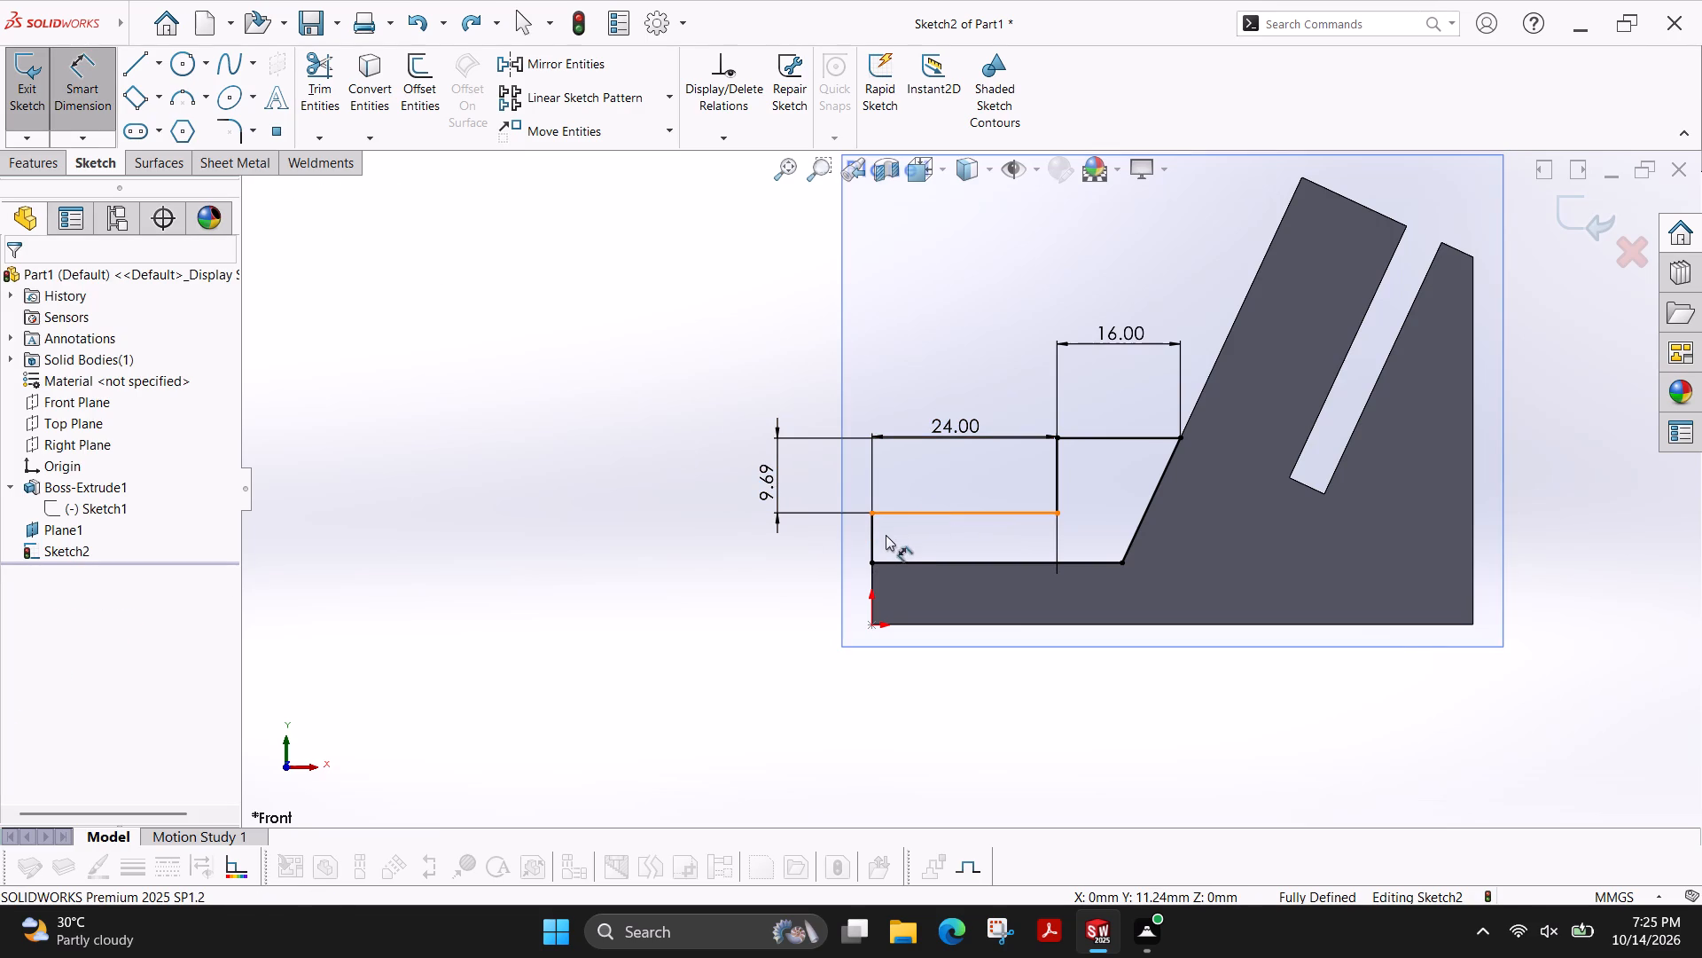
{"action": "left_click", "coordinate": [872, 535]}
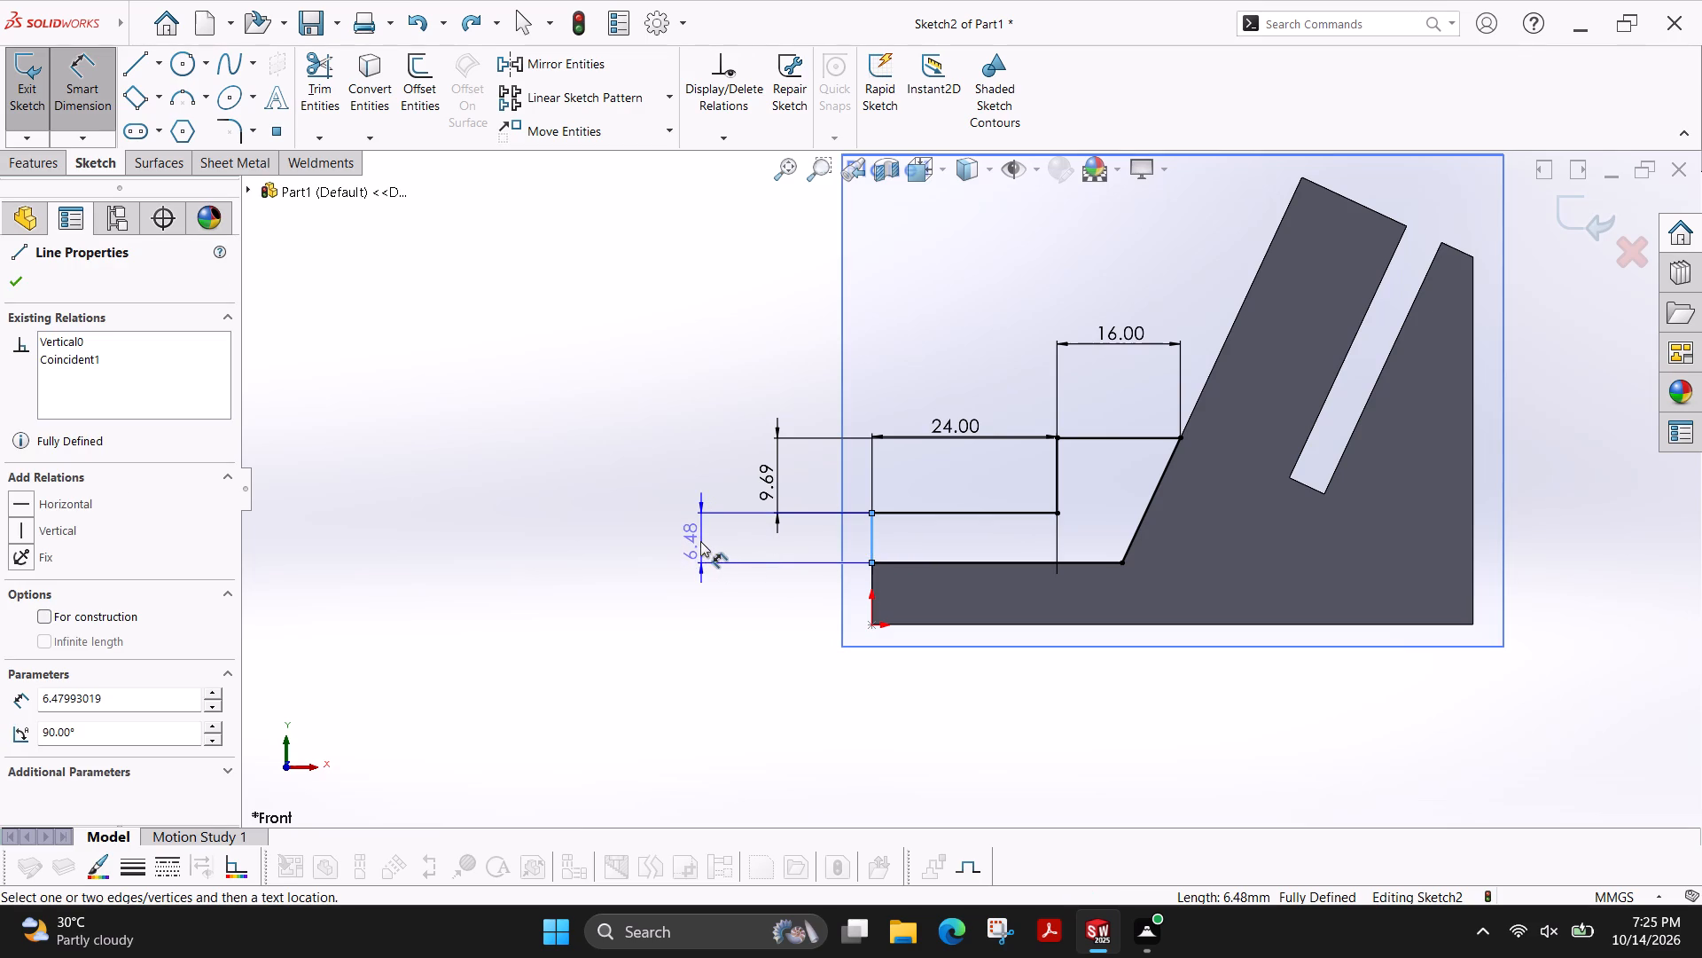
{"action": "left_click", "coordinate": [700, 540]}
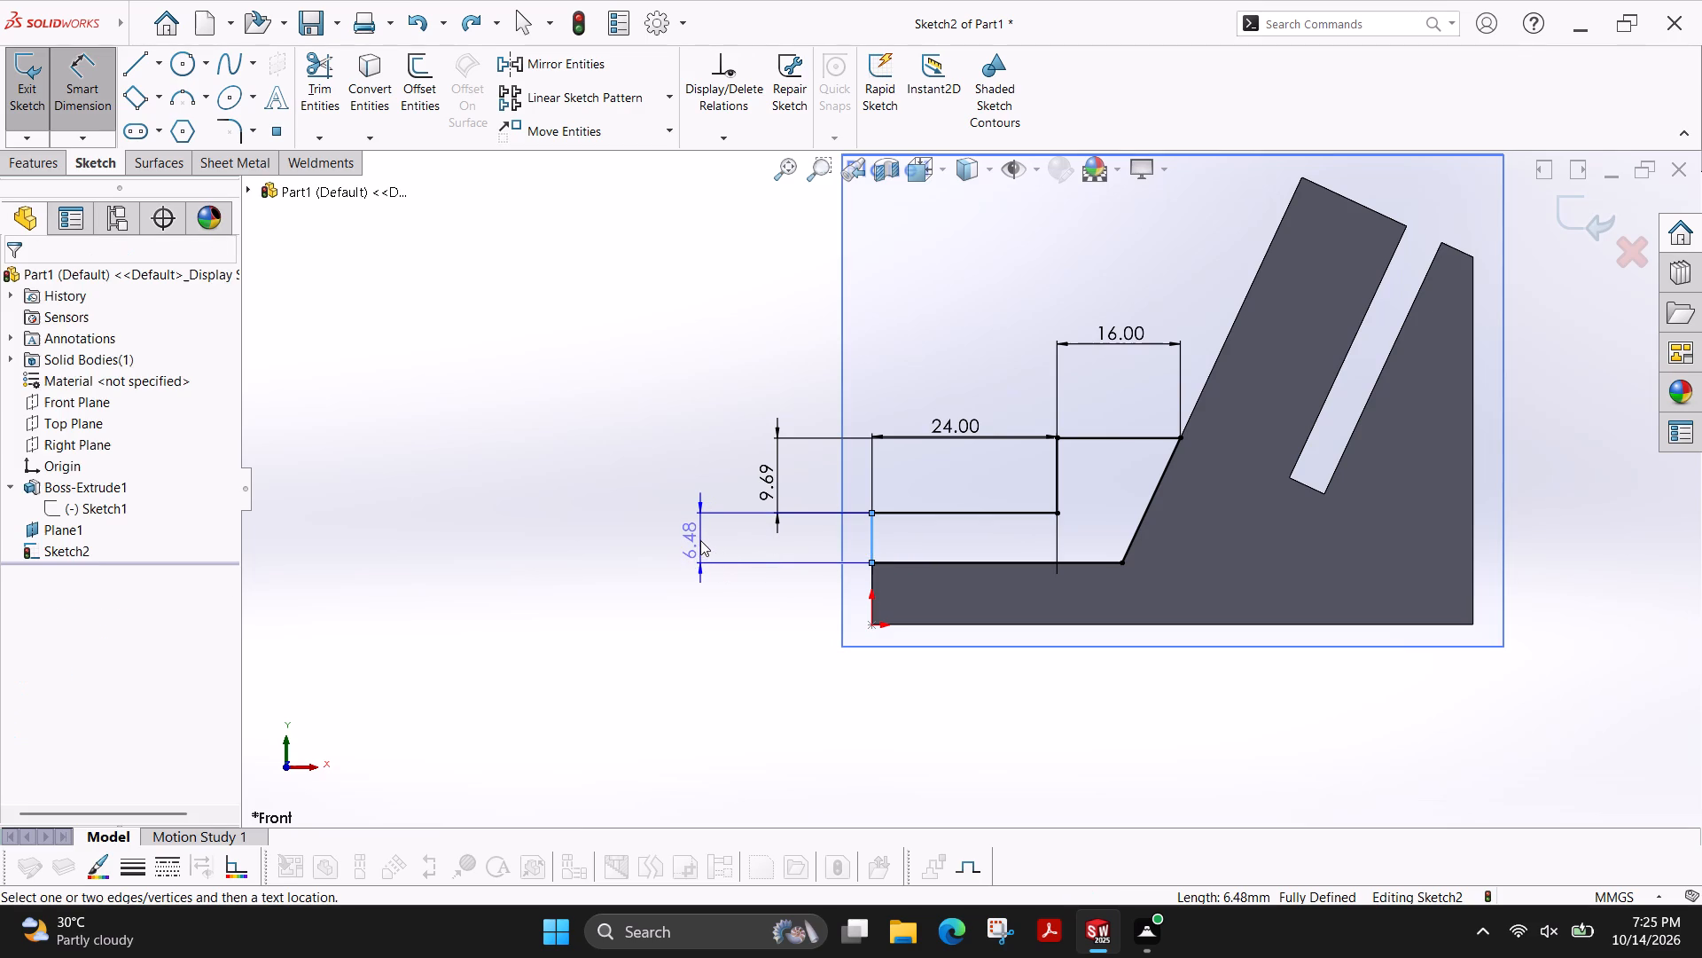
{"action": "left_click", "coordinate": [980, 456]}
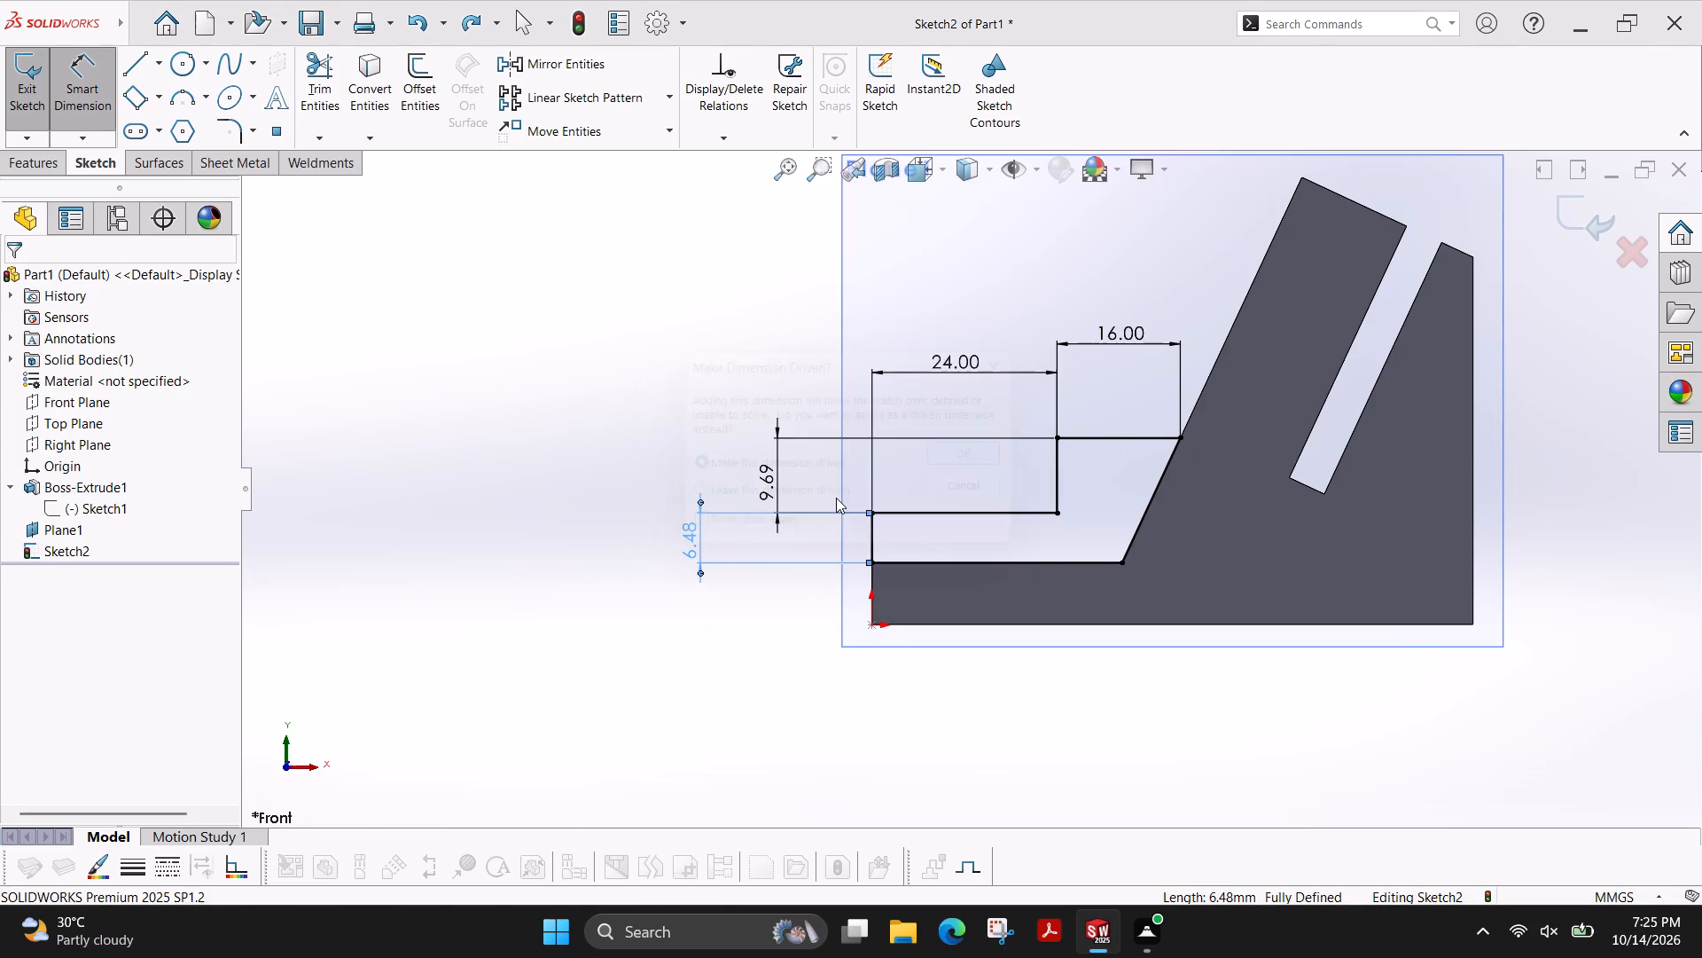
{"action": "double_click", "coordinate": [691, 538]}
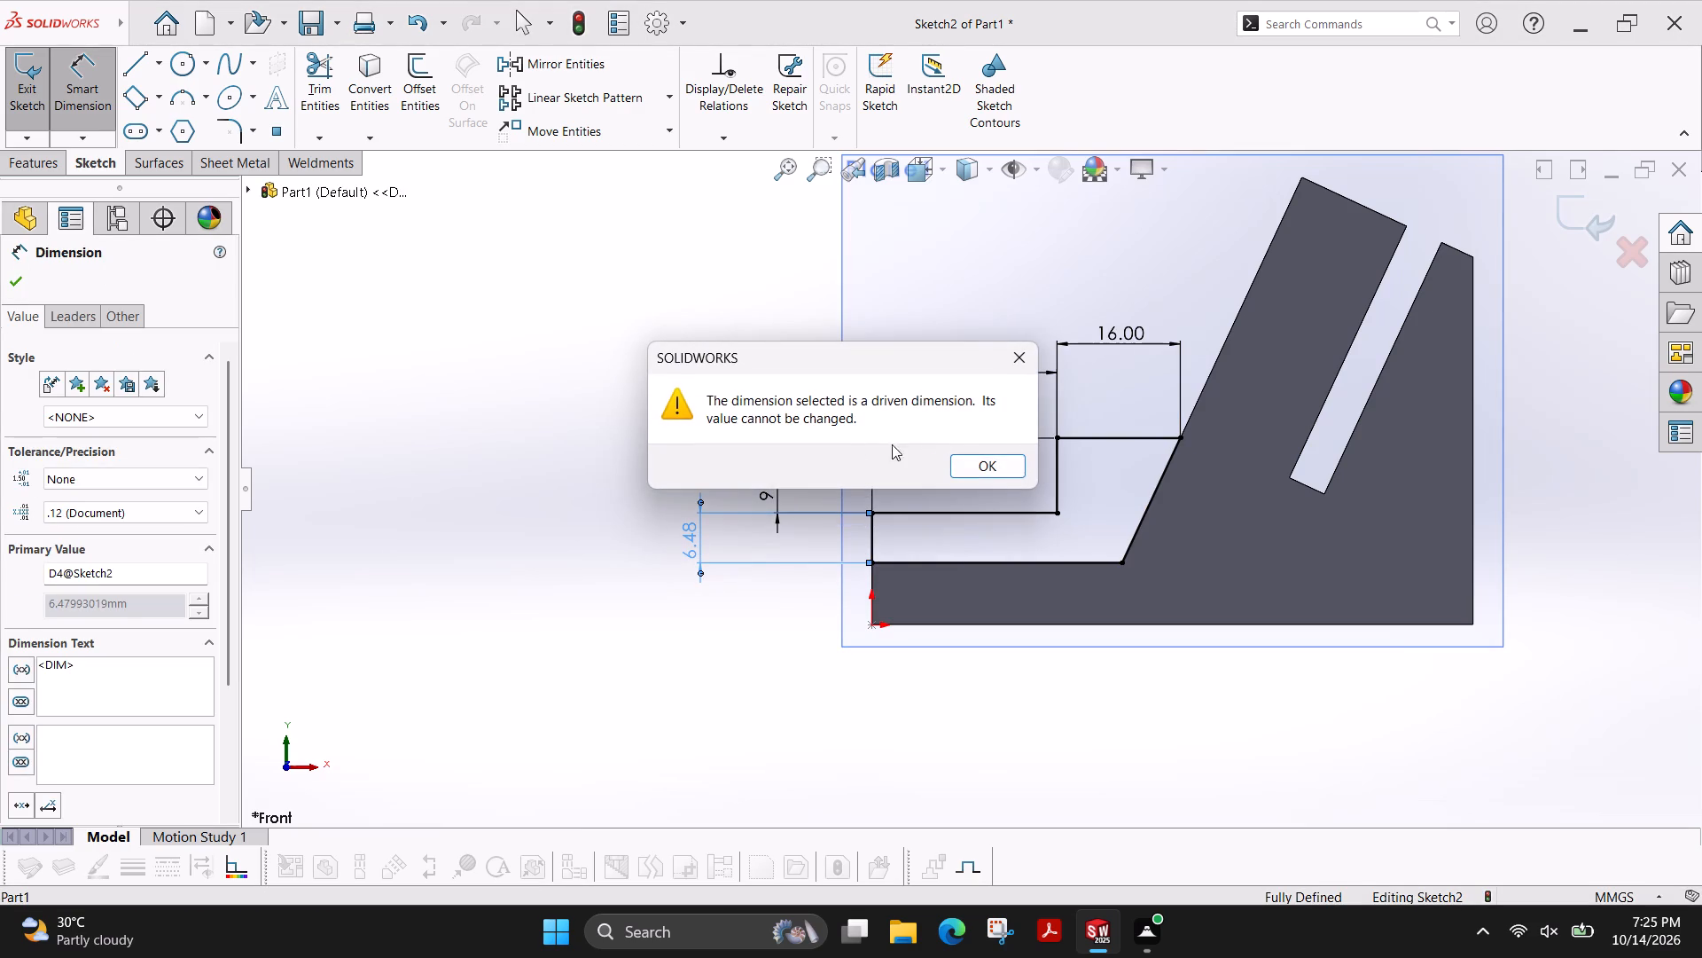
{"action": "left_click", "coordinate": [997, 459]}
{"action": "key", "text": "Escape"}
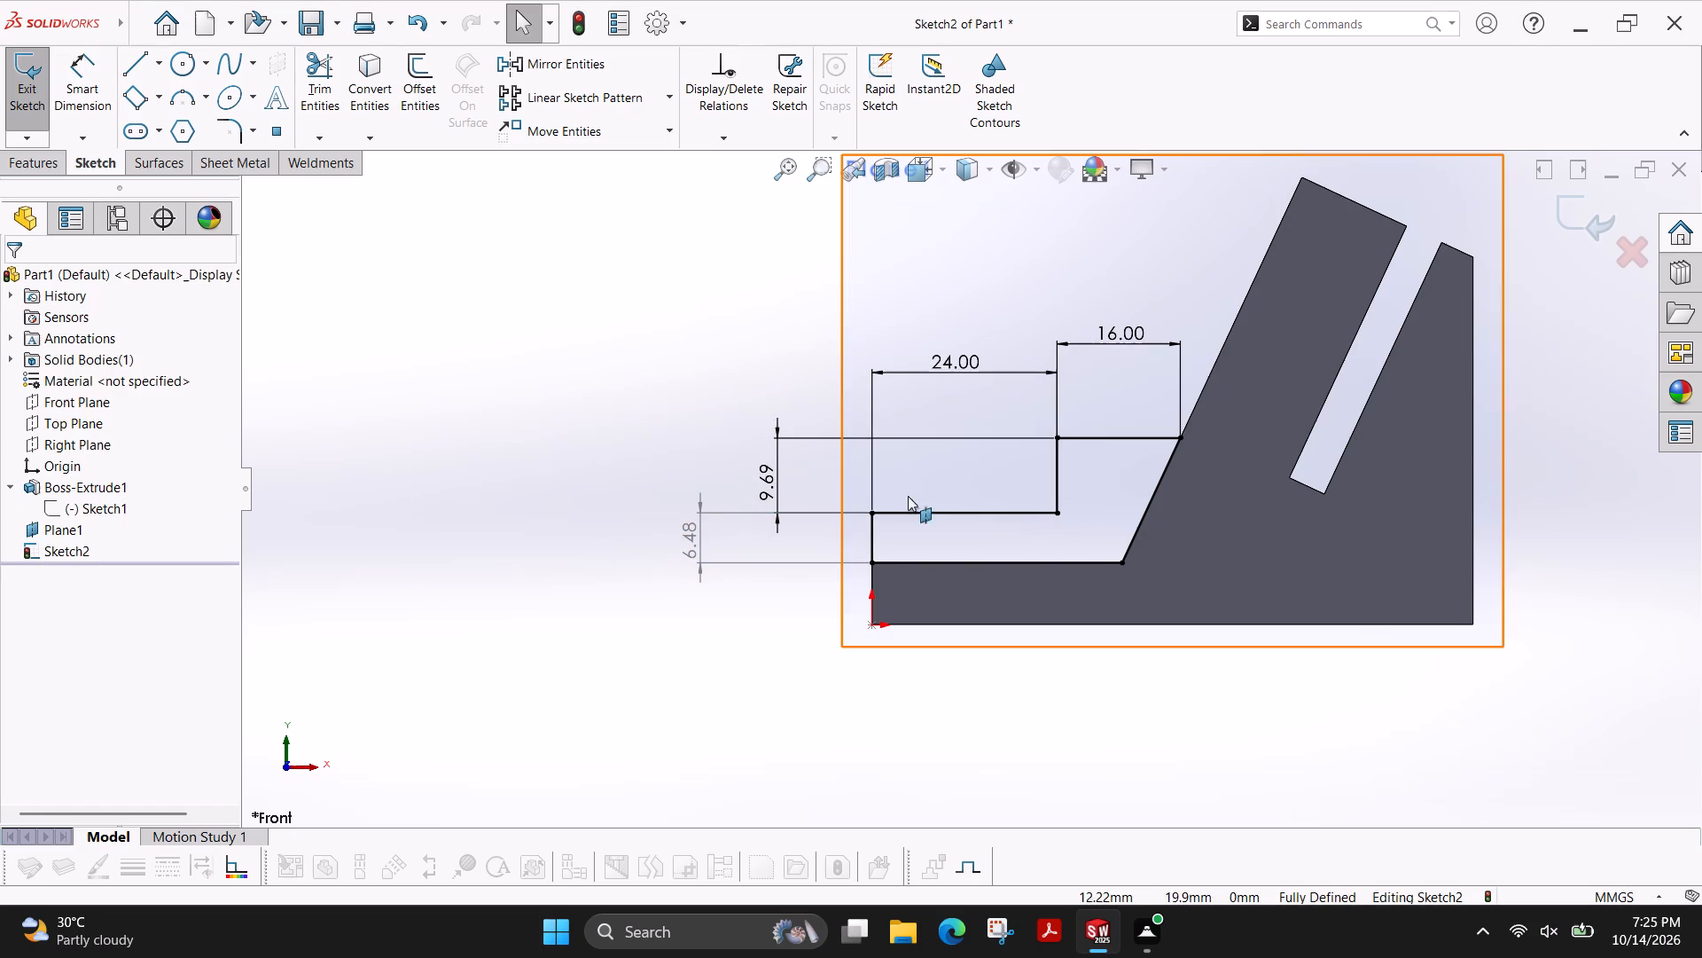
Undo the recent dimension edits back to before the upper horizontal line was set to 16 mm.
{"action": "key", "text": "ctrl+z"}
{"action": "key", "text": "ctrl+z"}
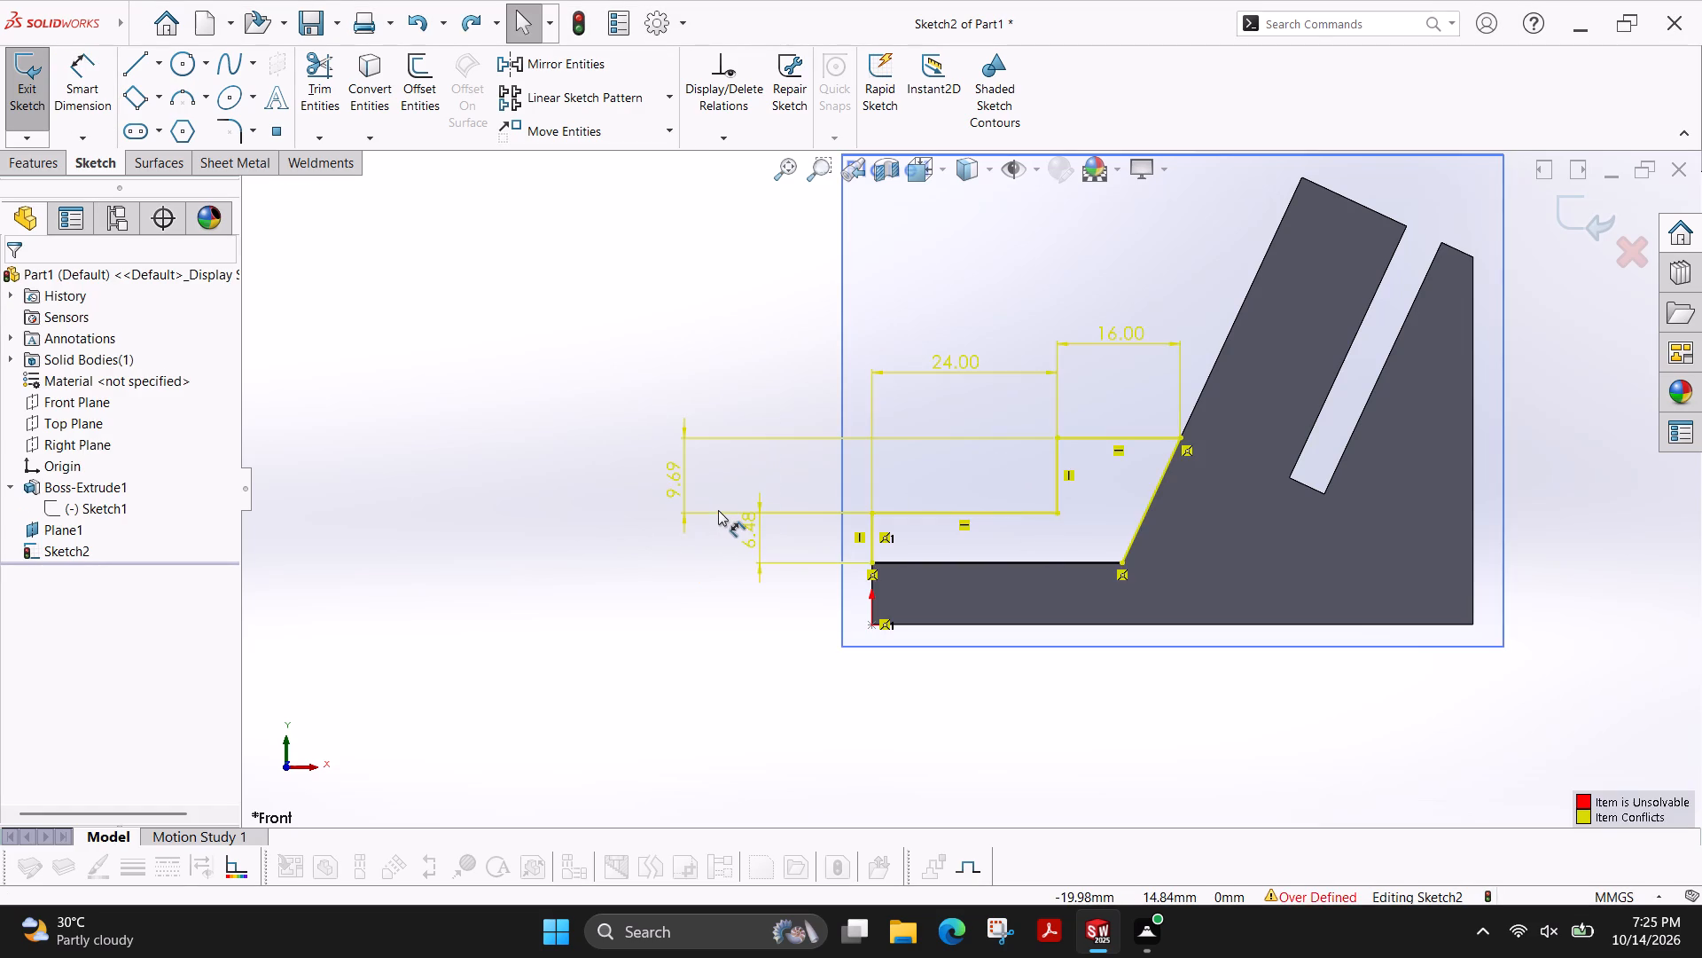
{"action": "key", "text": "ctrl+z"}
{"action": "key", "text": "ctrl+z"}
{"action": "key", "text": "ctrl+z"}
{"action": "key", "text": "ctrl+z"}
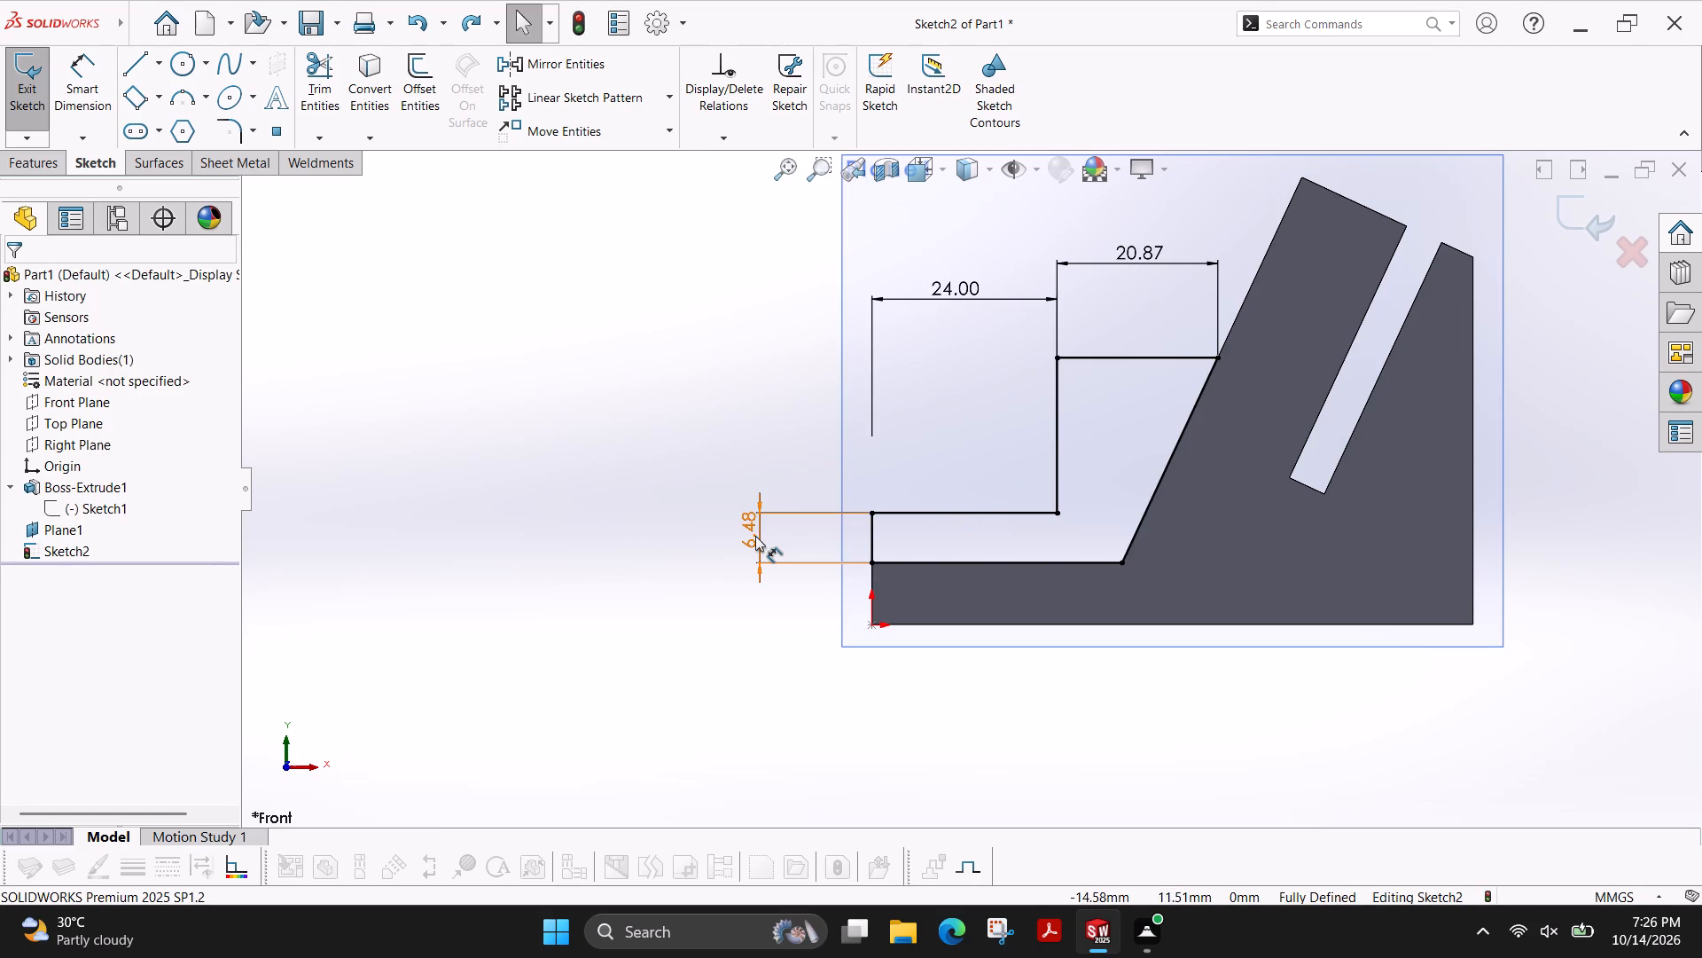
Set the length of the vertical line at the stepped profile's outer end to 16 mm.
{"action": "double_click", "coordinate": [753, 536]}
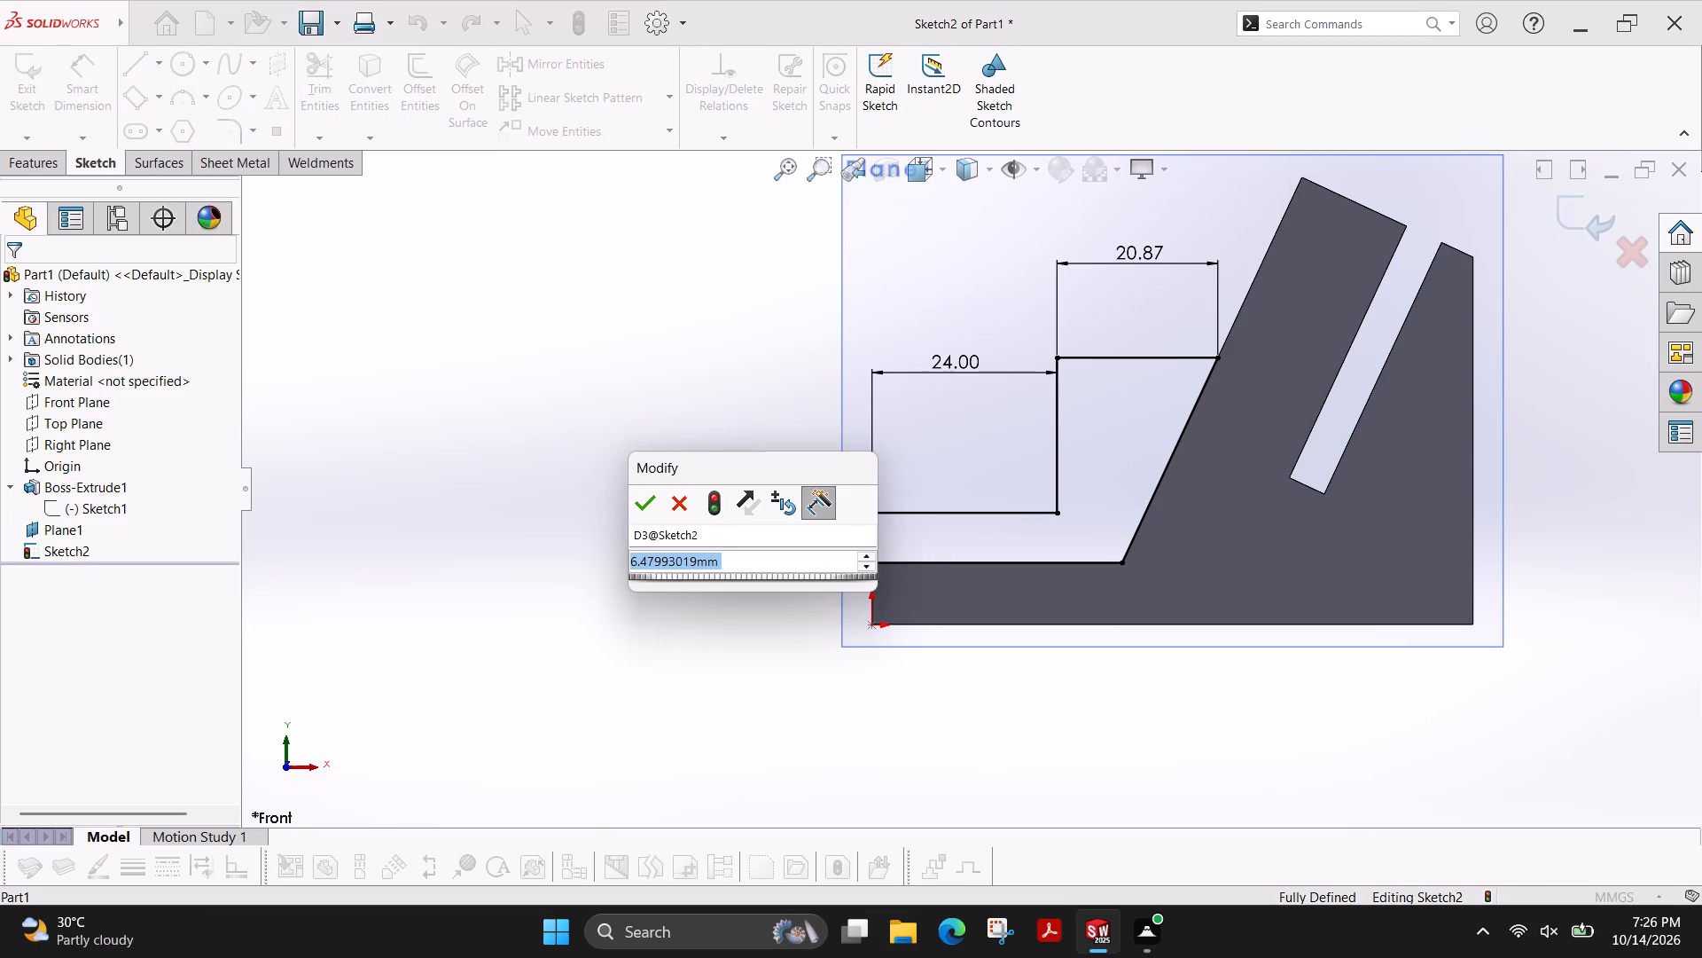
{"action": "type", "text": "16"}
{"action": "key", "text": "Return"}
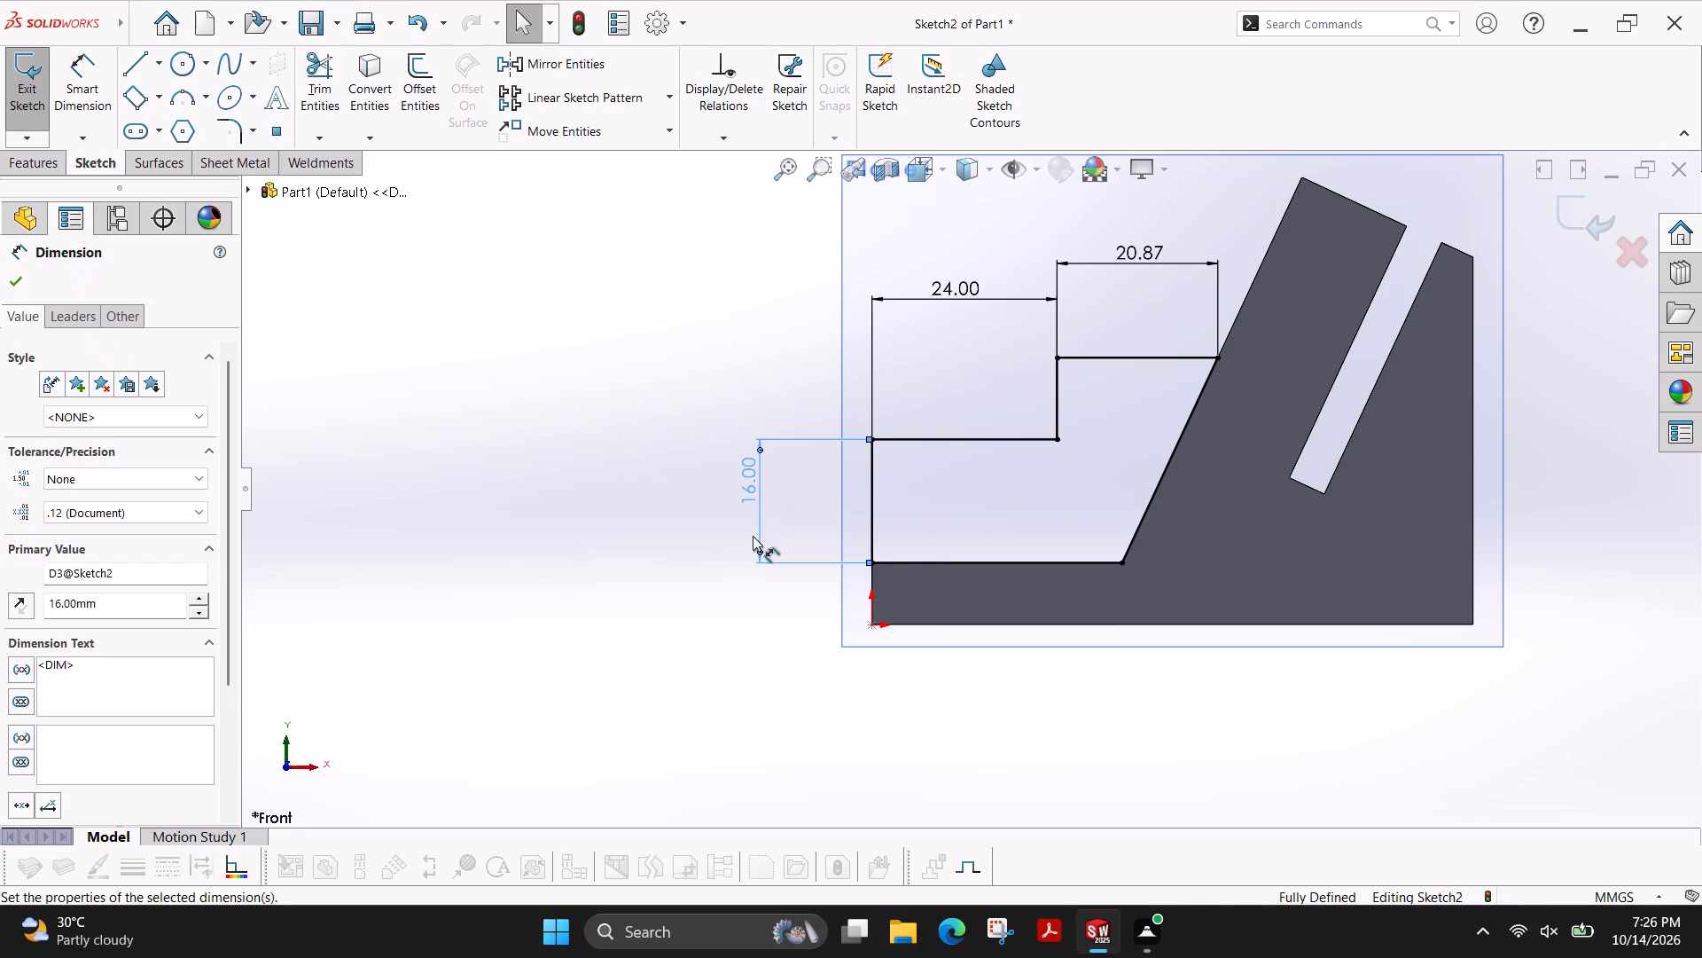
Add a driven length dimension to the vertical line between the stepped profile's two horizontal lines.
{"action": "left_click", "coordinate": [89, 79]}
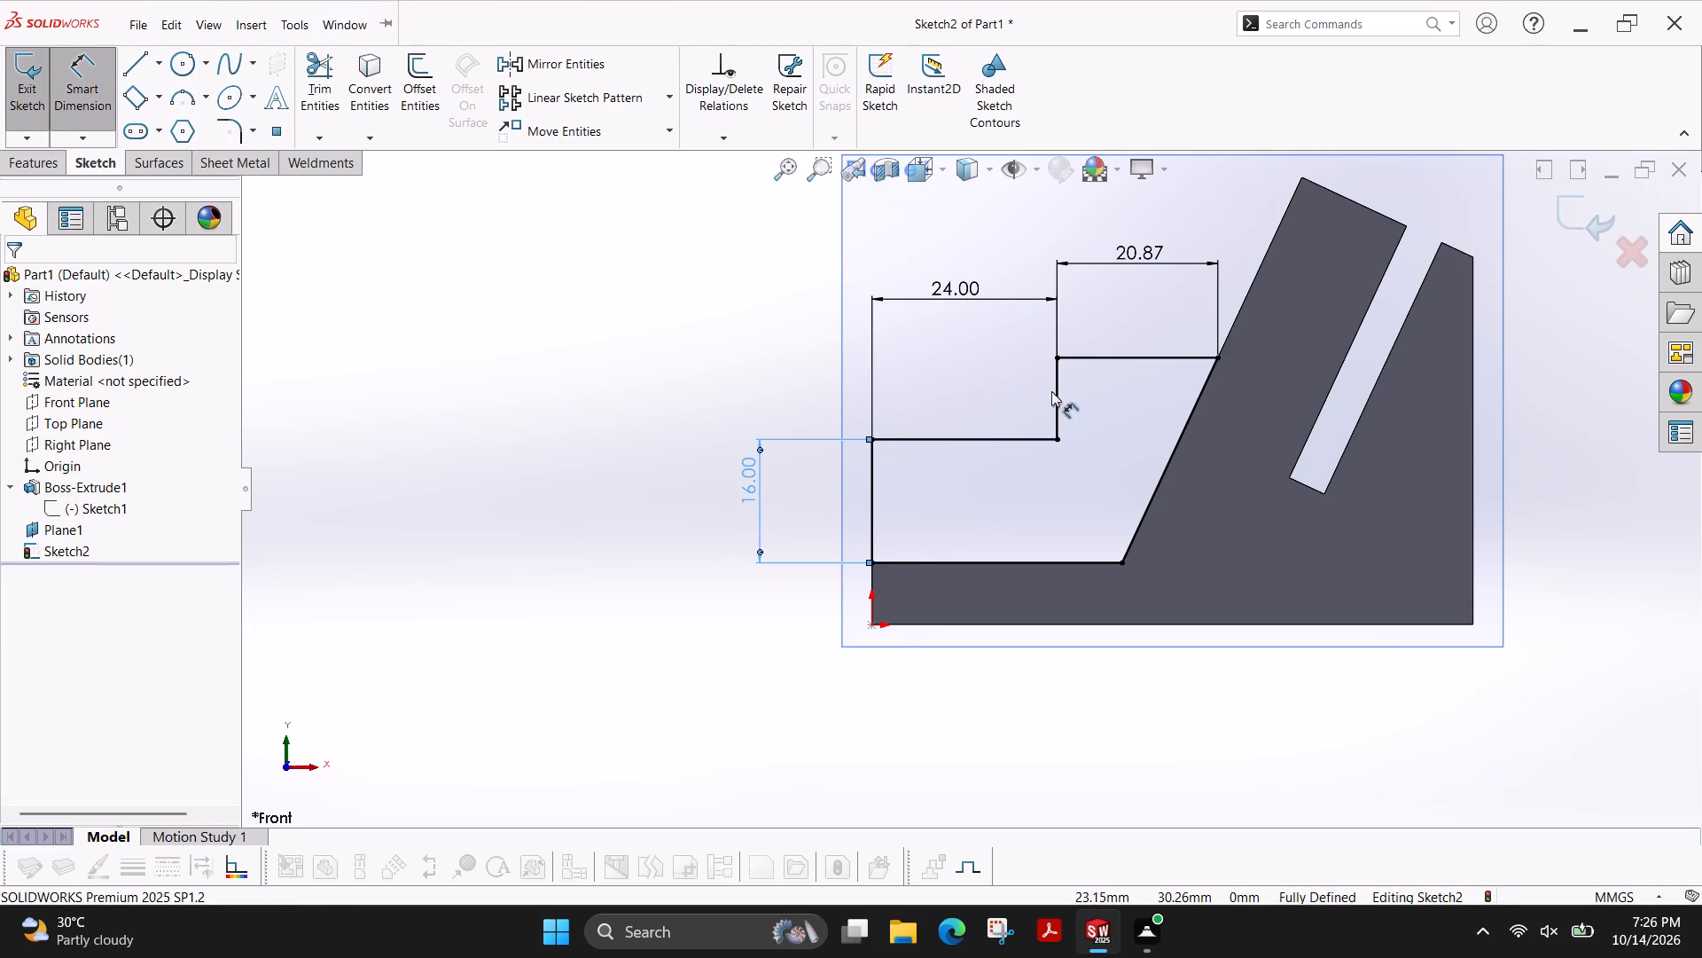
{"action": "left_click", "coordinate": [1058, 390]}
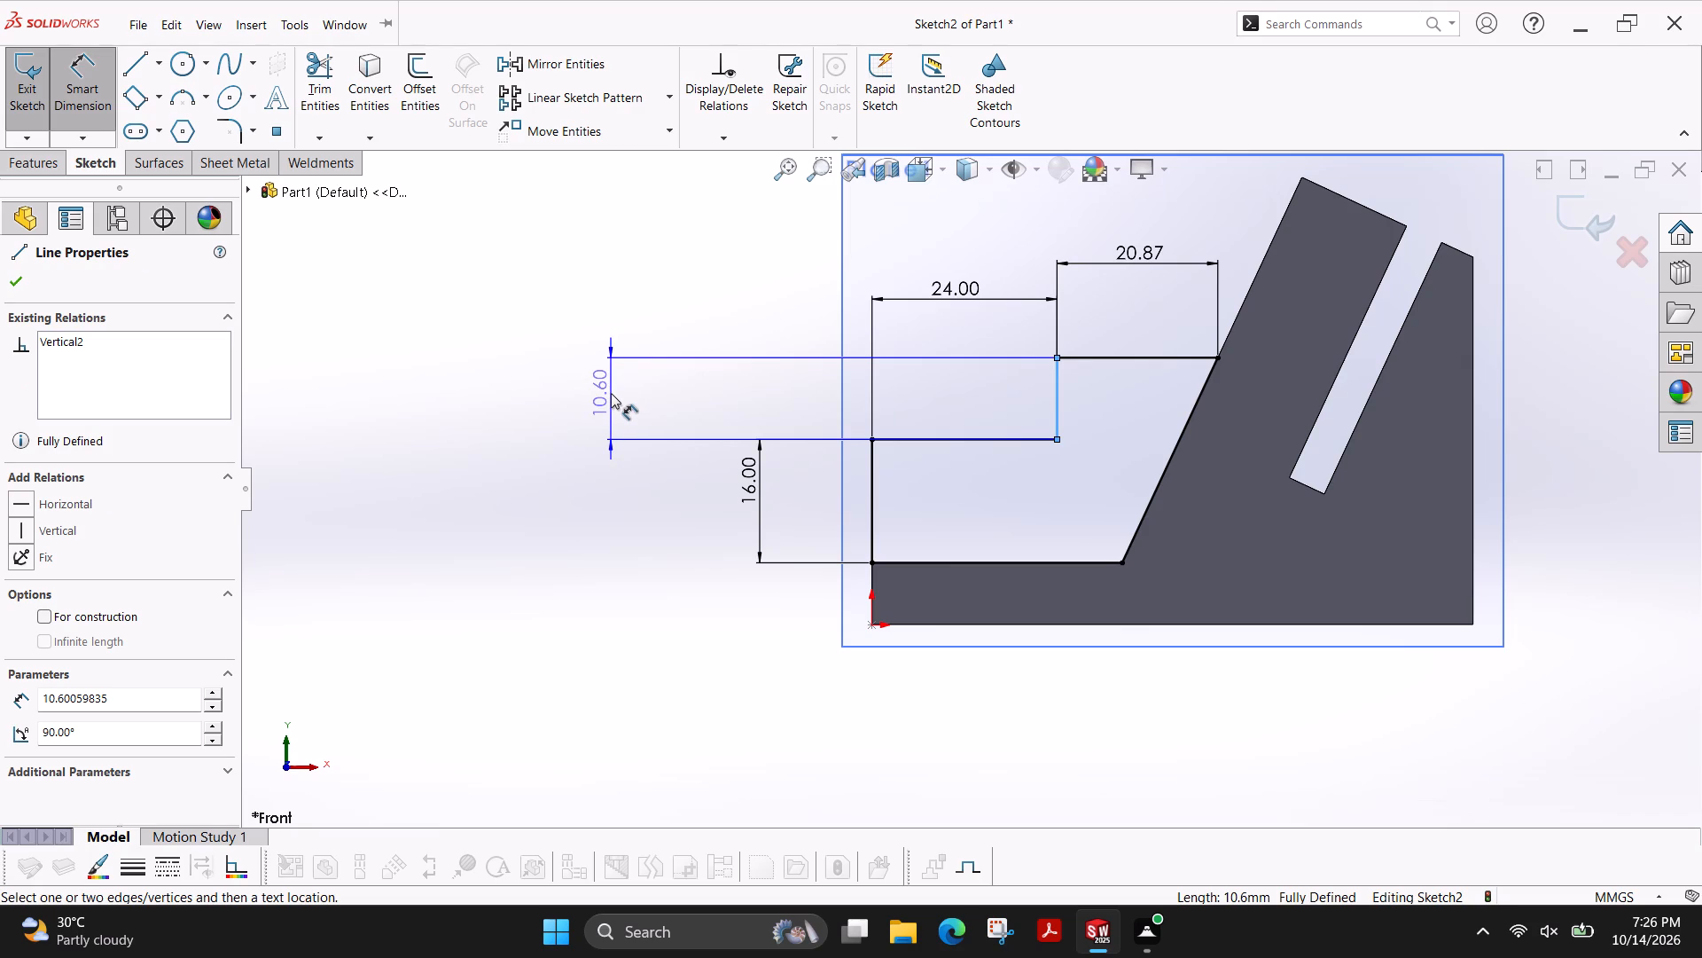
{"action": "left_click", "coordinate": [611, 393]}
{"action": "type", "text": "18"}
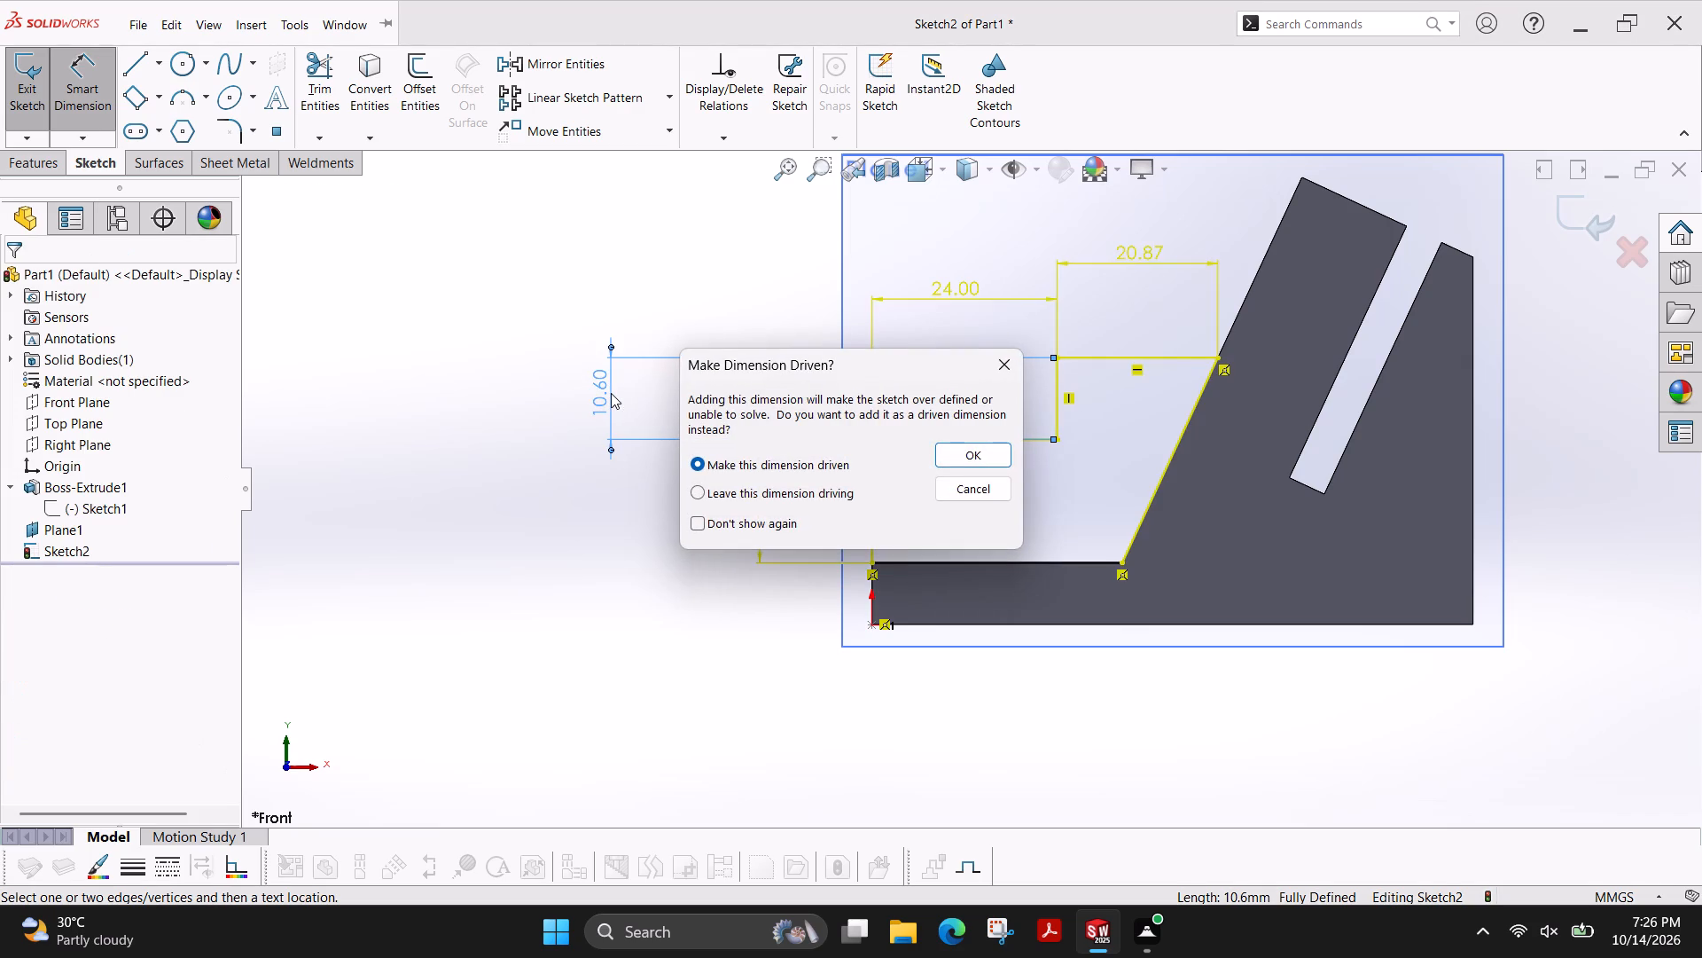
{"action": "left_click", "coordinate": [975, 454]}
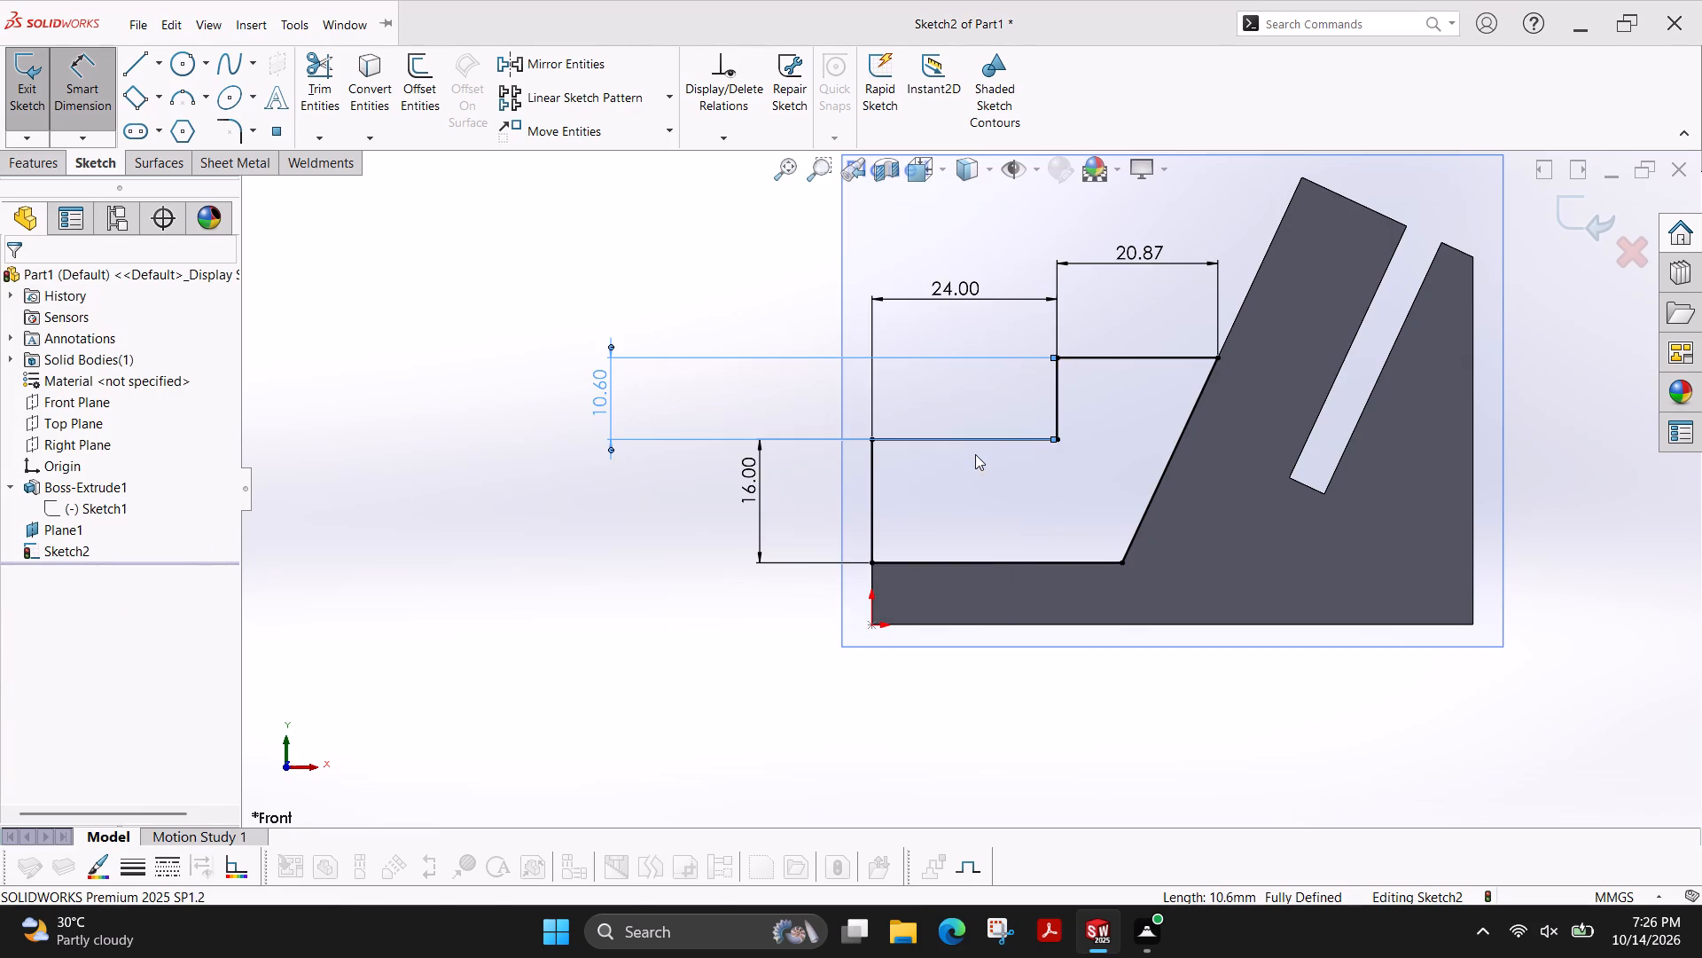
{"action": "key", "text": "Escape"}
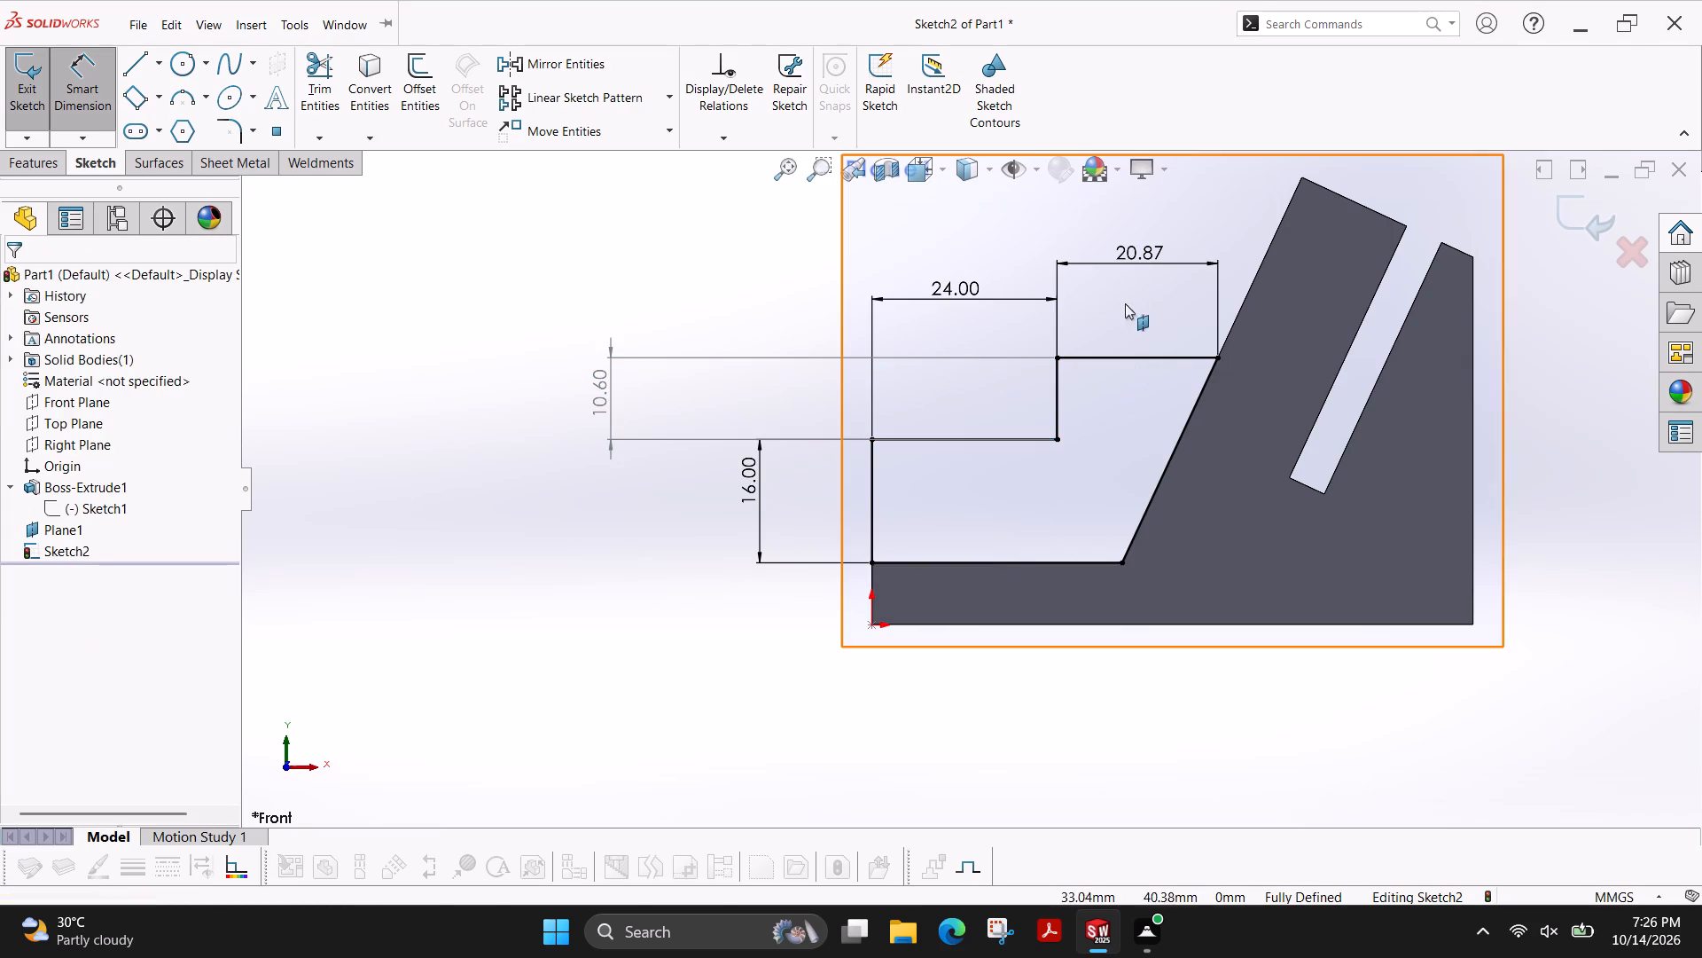
Delete the length dimension of the stepped profile's upper horizontal line.
{"action": "left_click", "coordinate": [1134, 255]}
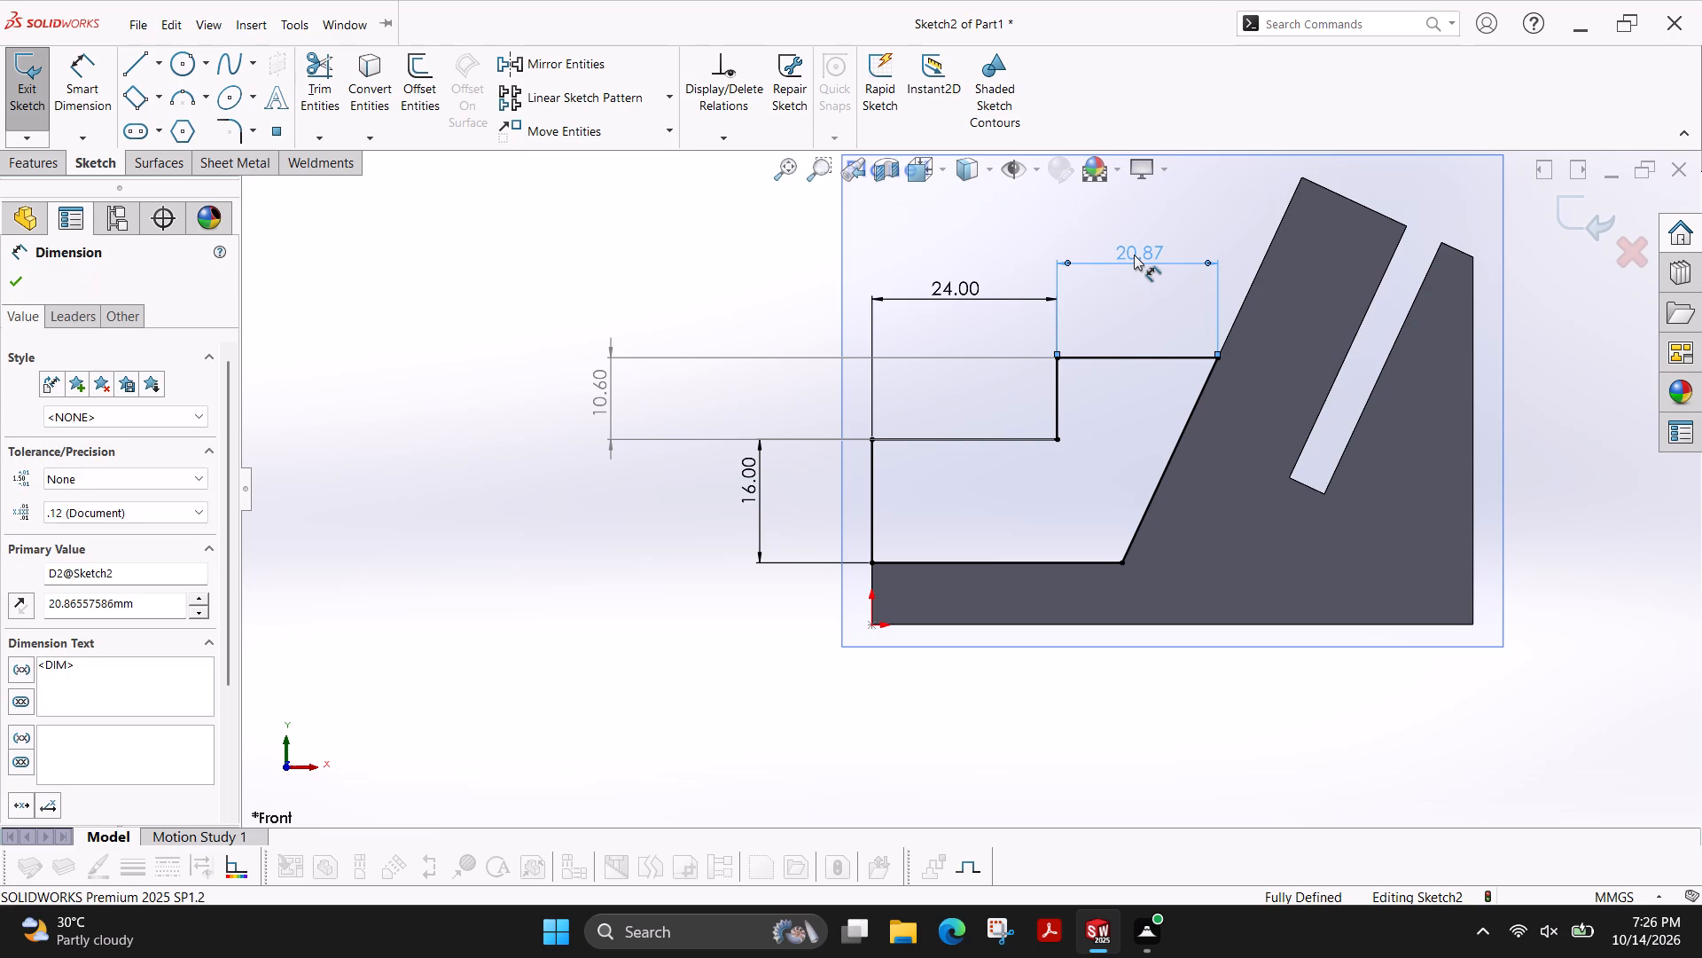
{"action": "key", "text": "Delete"}
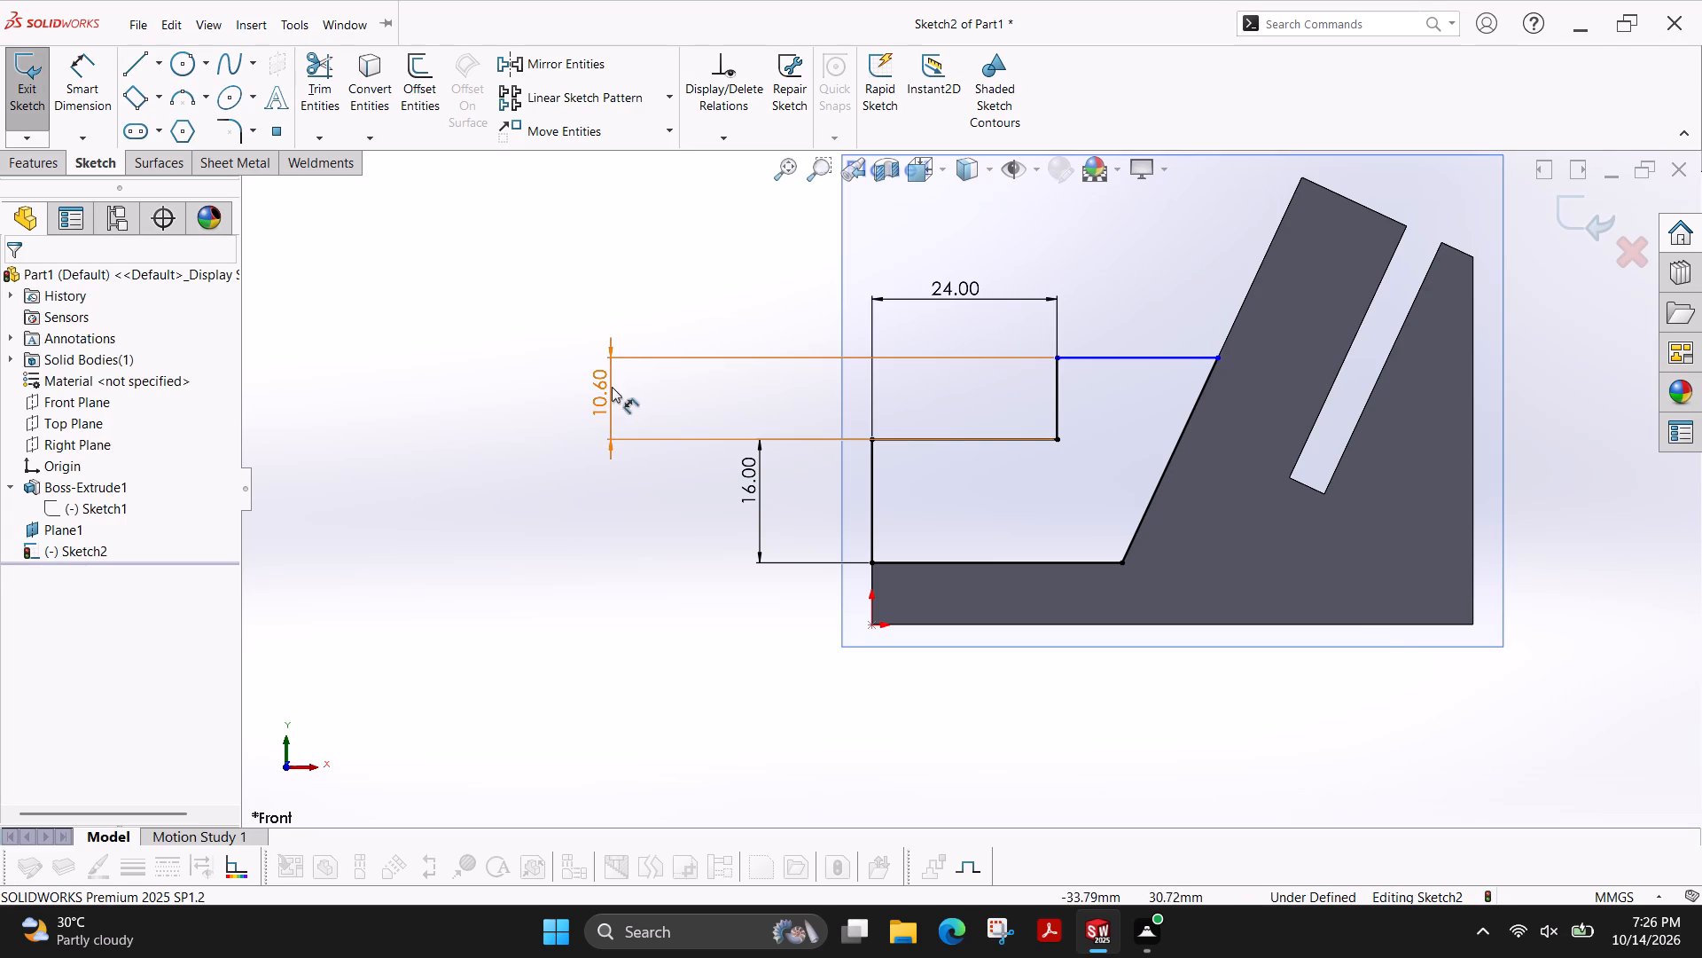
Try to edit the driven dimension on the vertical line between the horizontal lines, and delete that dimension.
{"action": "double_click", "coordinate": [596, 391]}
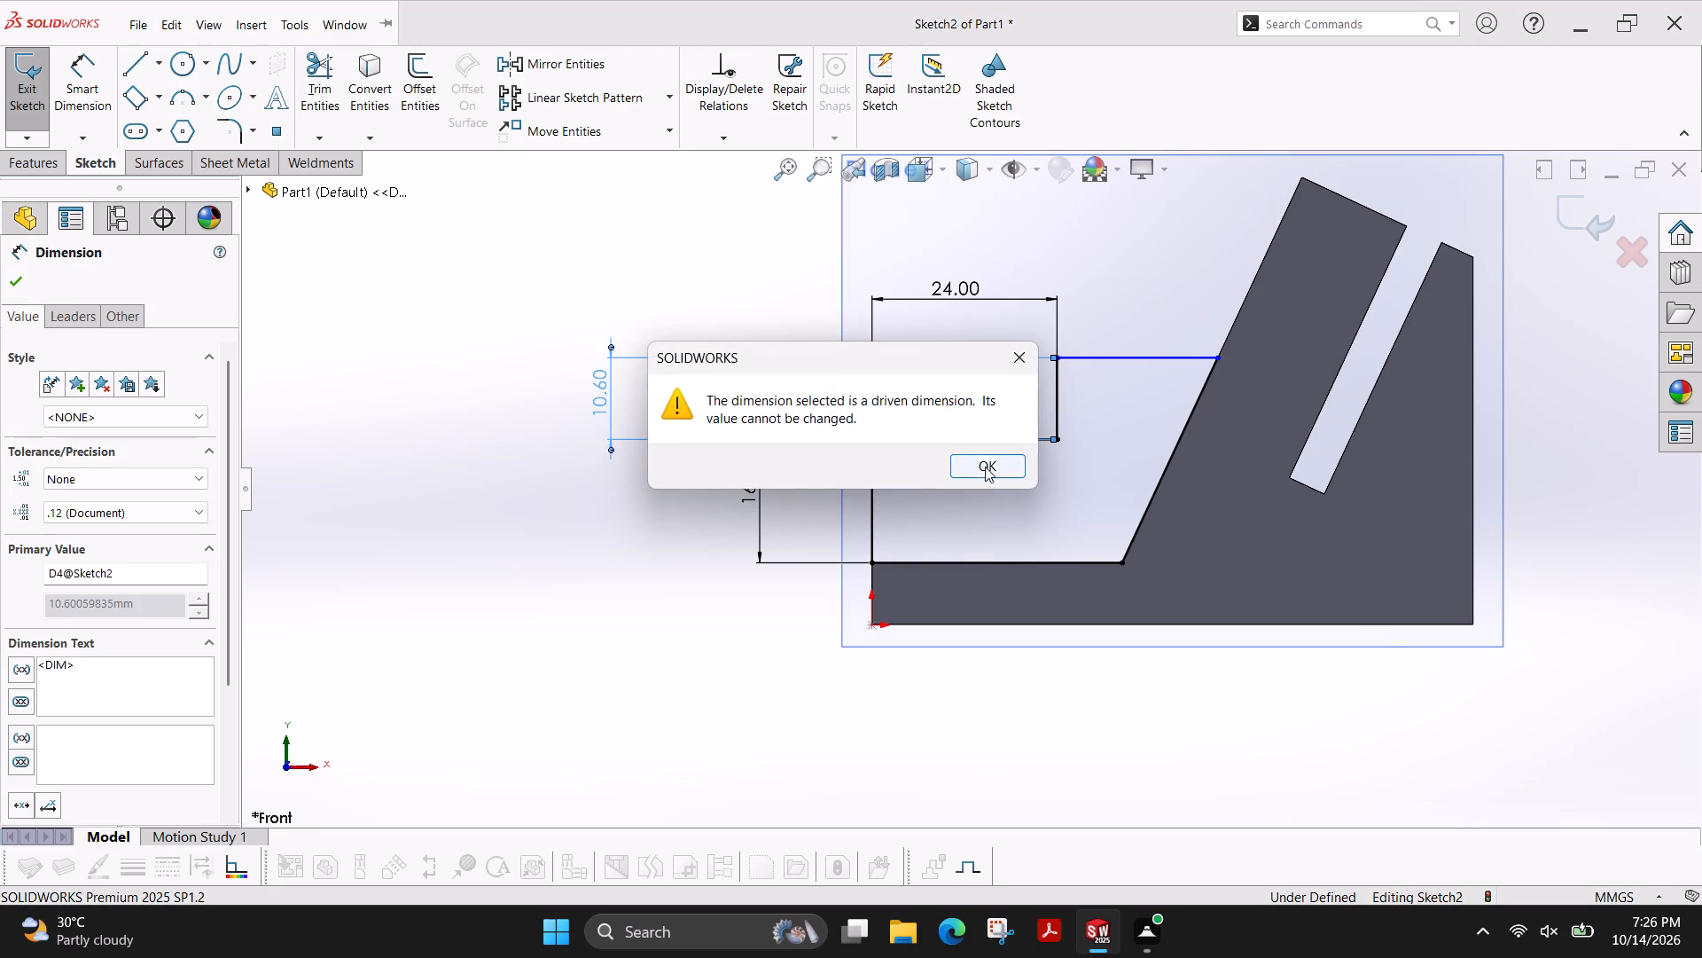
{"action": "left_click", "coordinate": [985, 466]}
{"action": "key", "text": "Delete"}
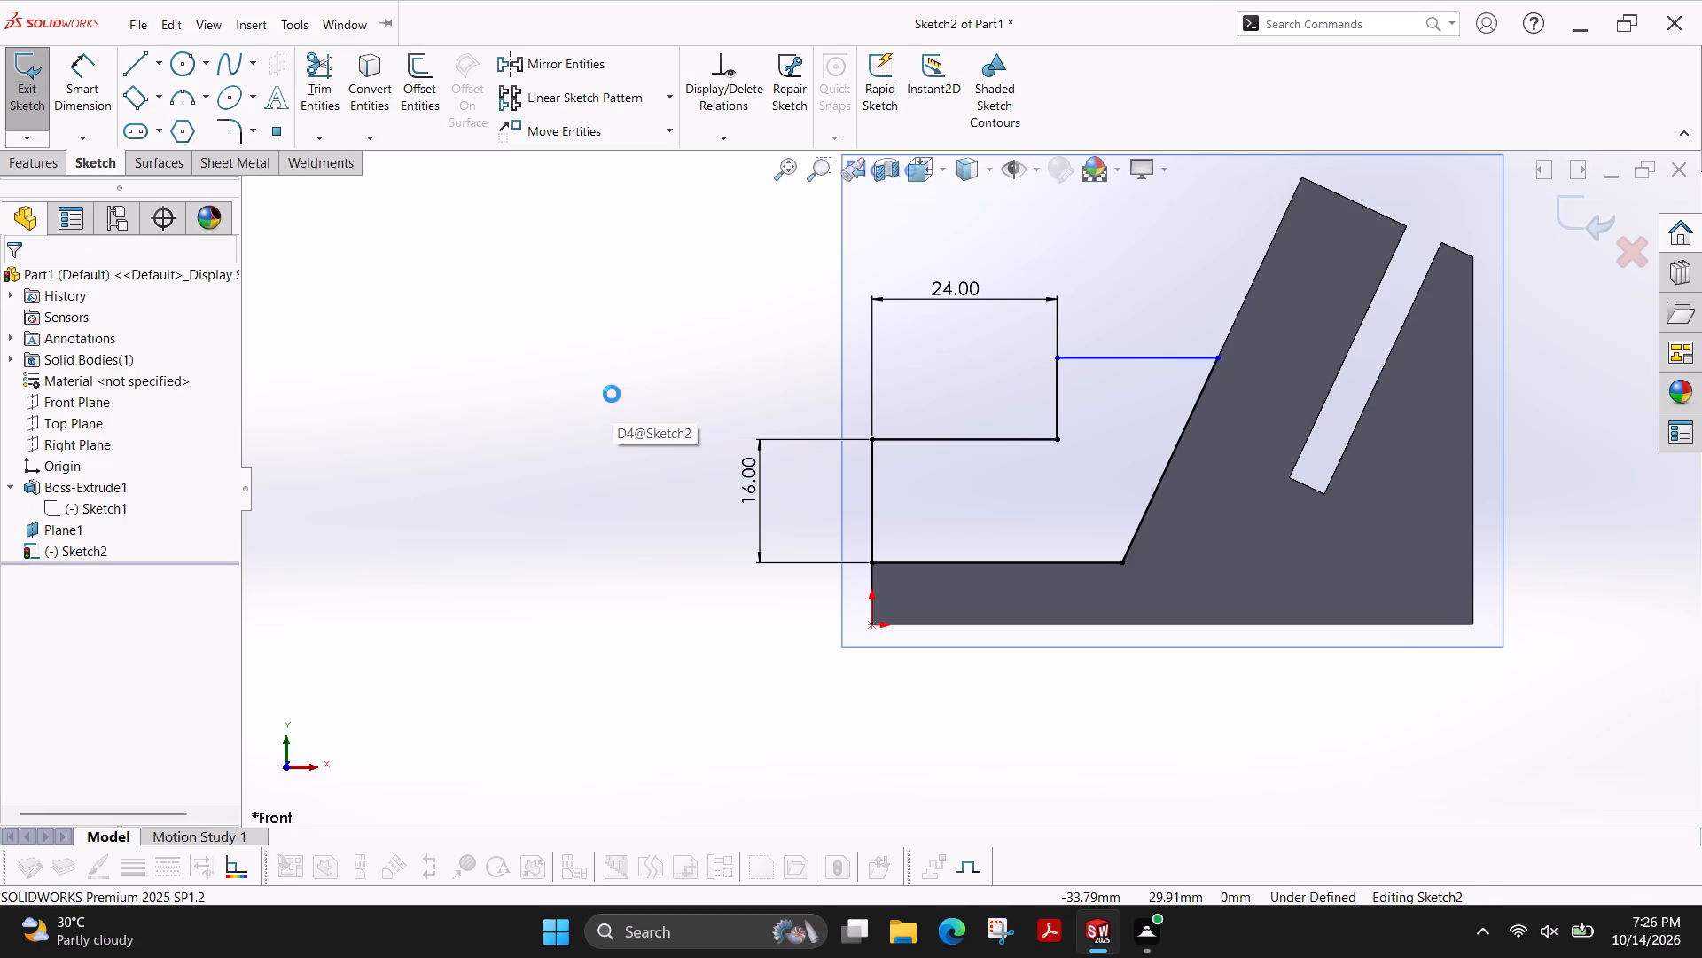
Dimension the vertical line between the stepped profile's two horizontal lines to 18 mm.
{"action": "left_click", "coordinate": [93, 70]}
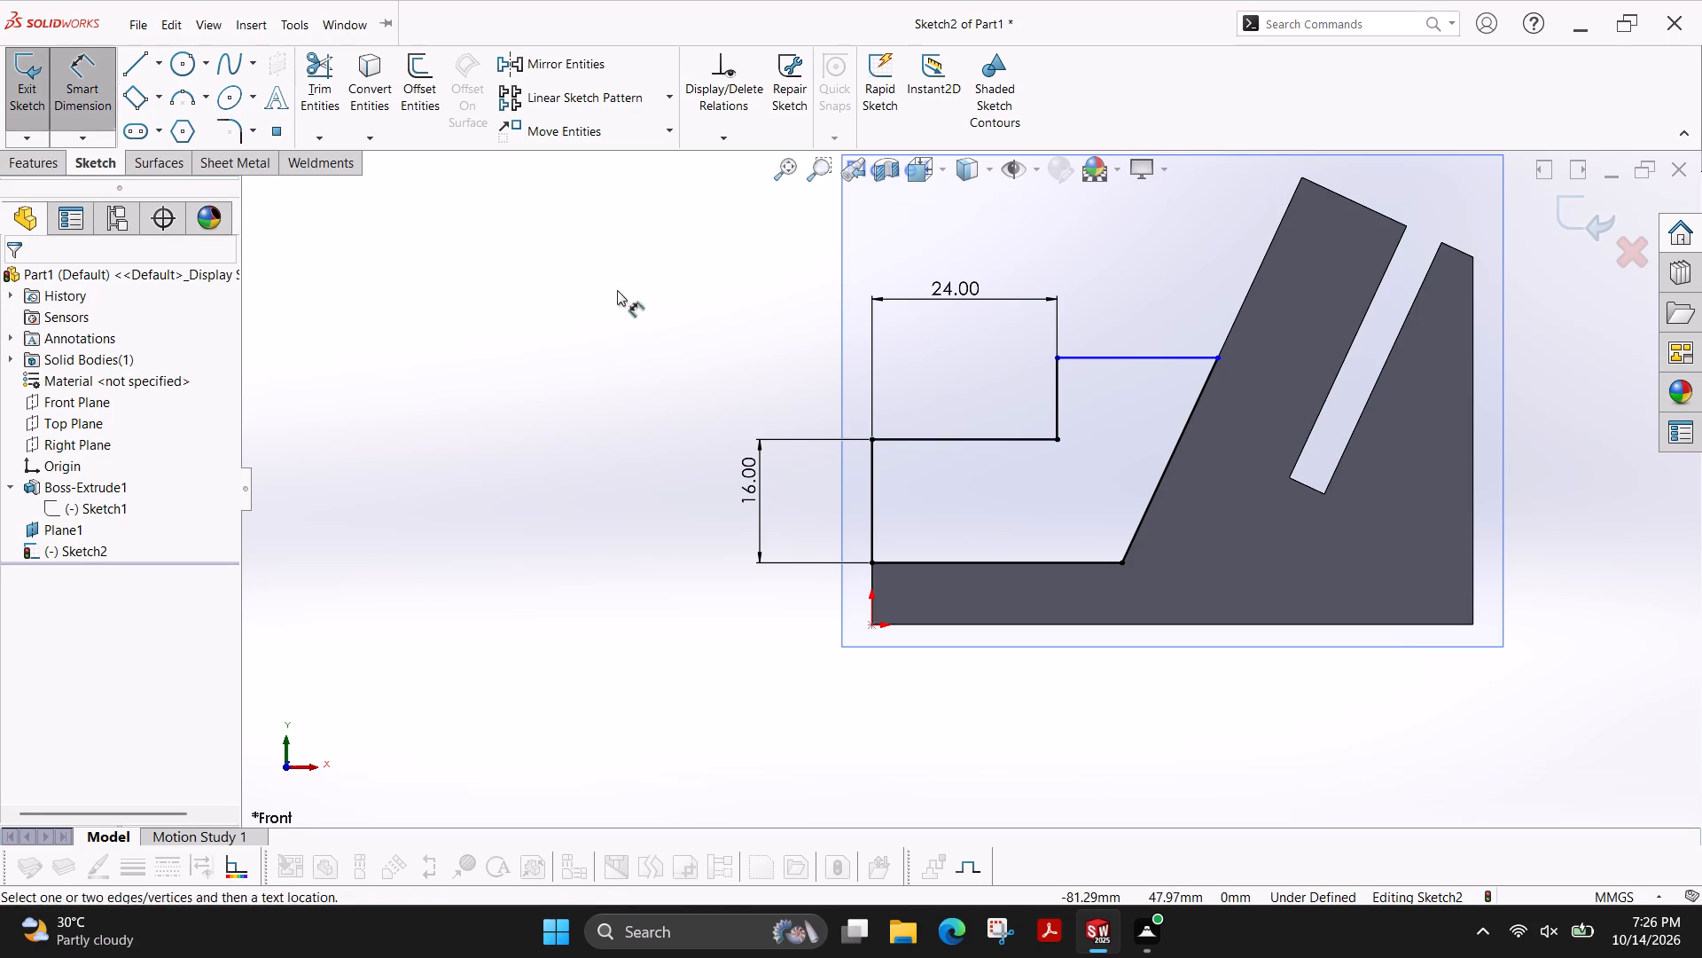
{"action": "left_click", "coordinate": [1058, 398]}
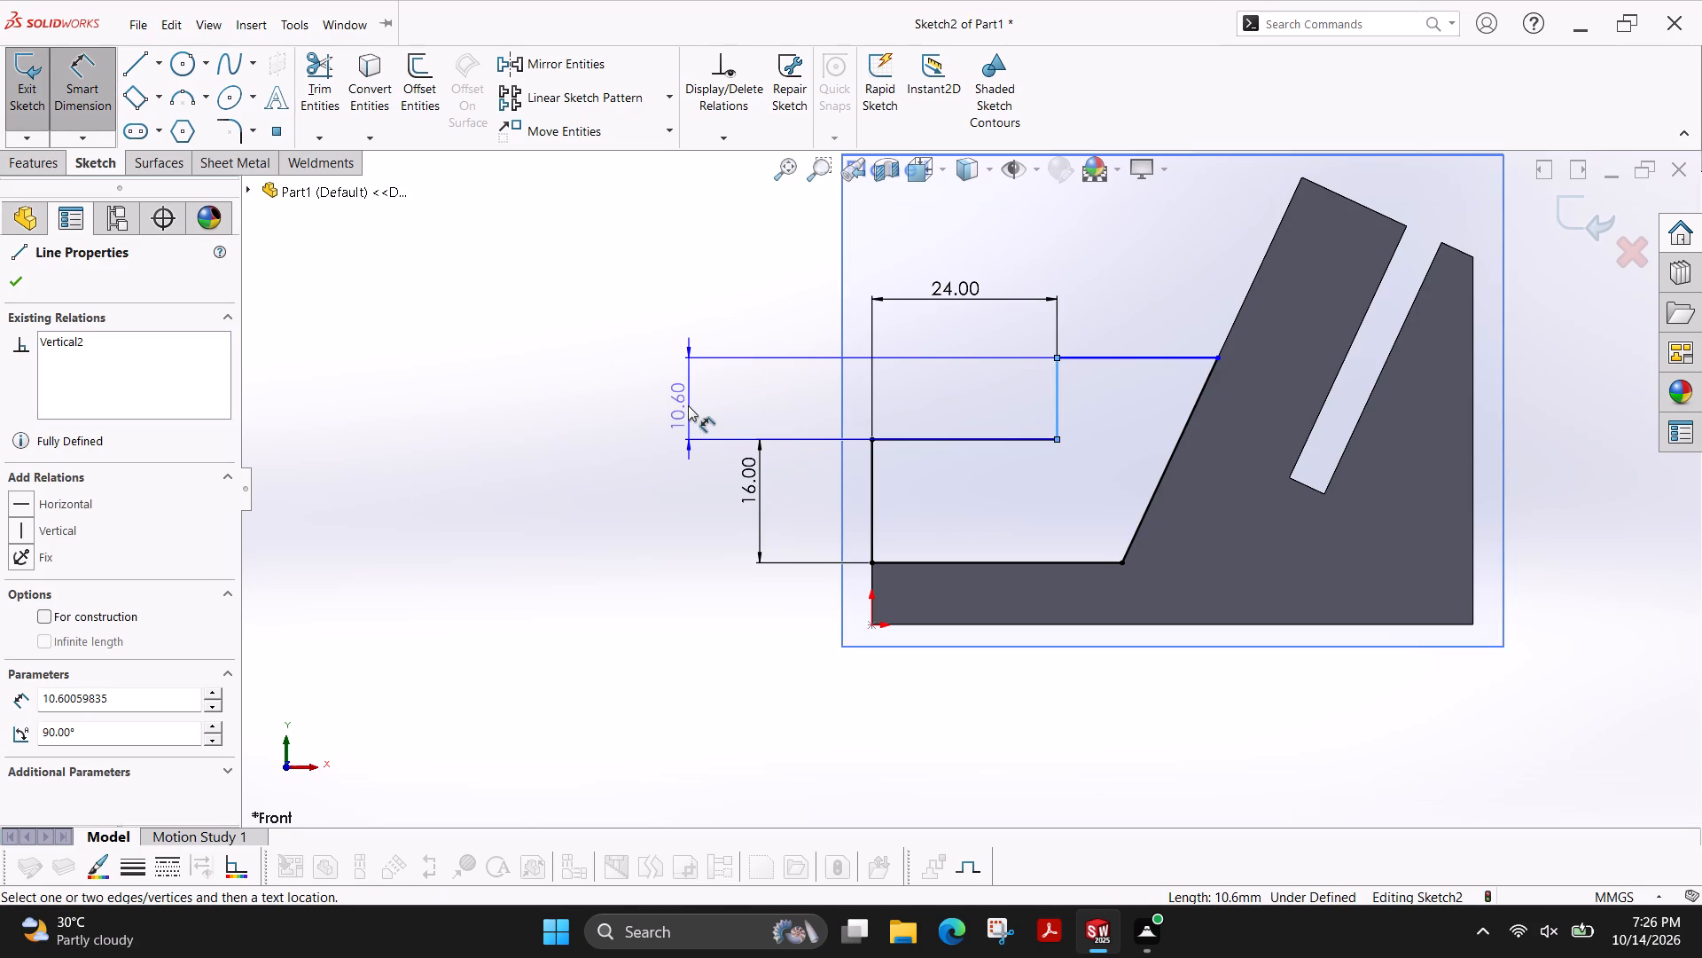
{"action": "left_click", "coordinate": [688, 405]}
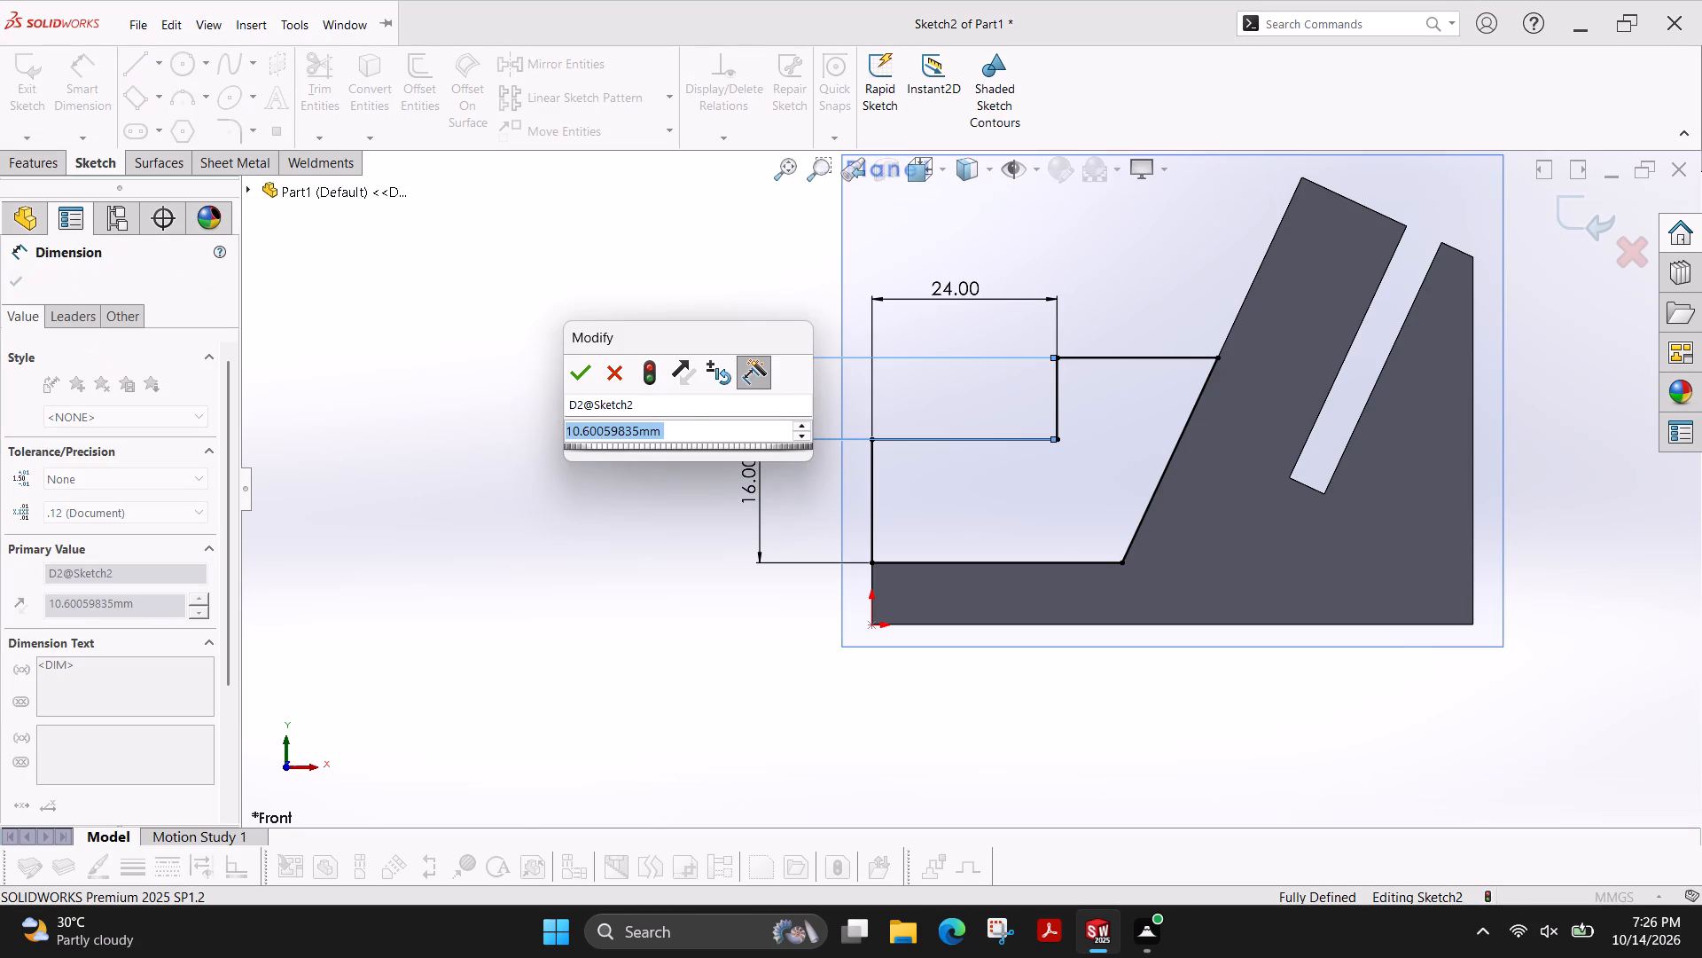
{"action": "type", "text": "18"}
{"action": "key", "text": "Return"}
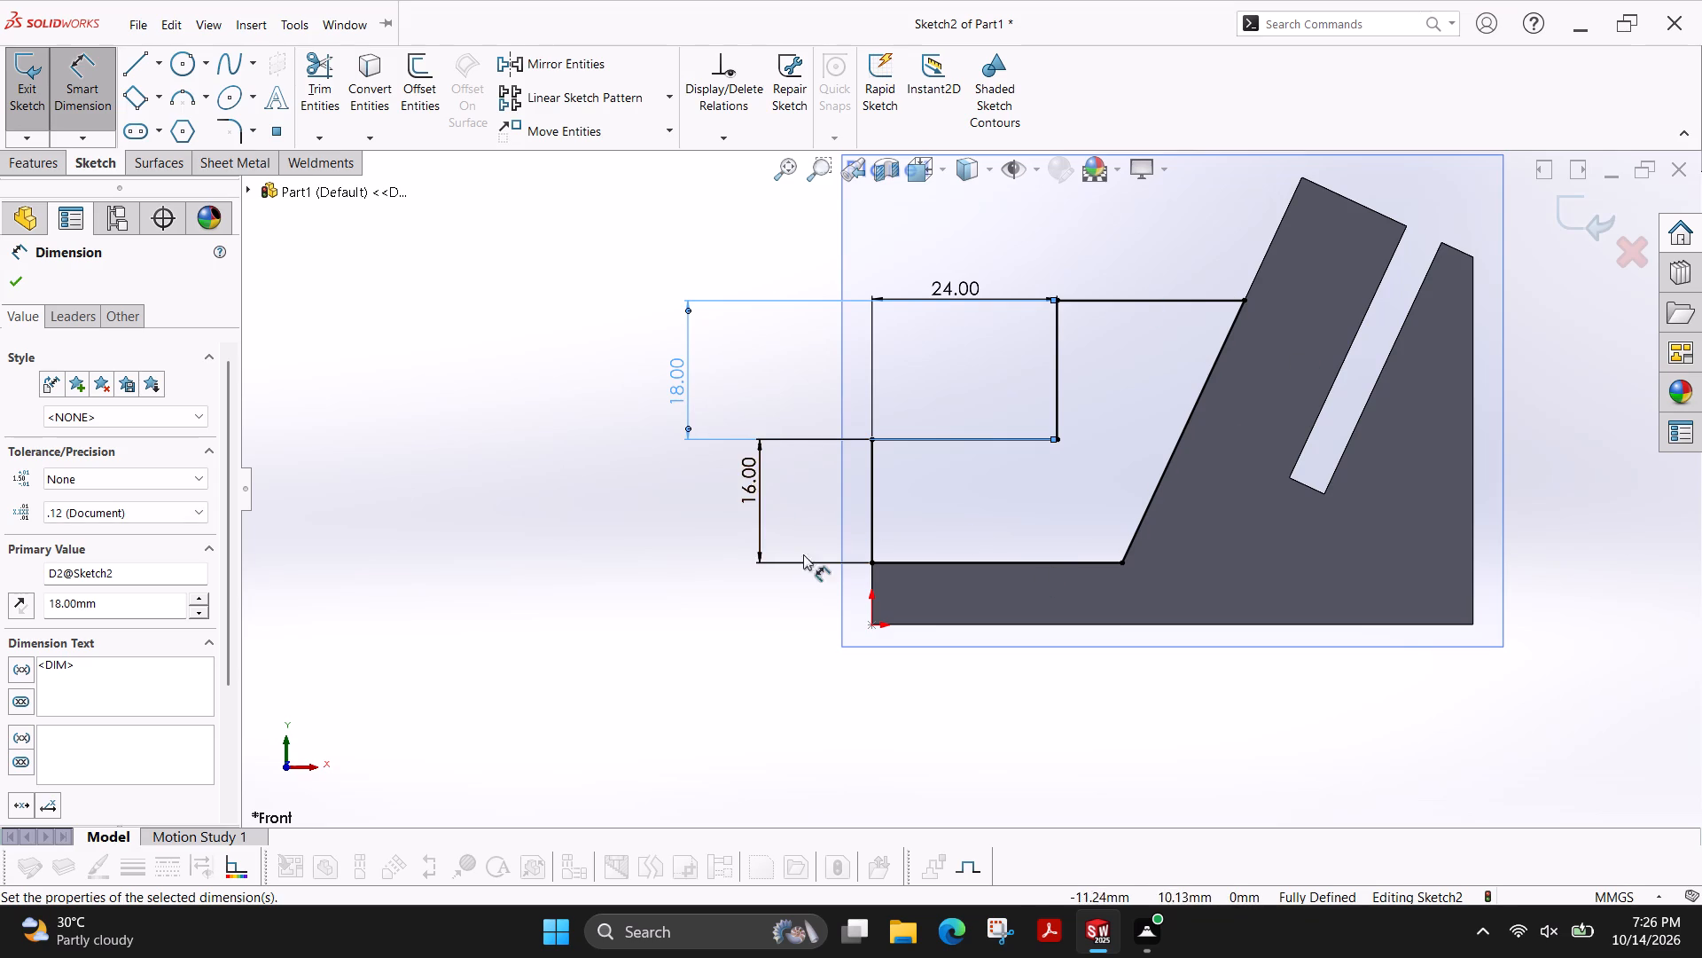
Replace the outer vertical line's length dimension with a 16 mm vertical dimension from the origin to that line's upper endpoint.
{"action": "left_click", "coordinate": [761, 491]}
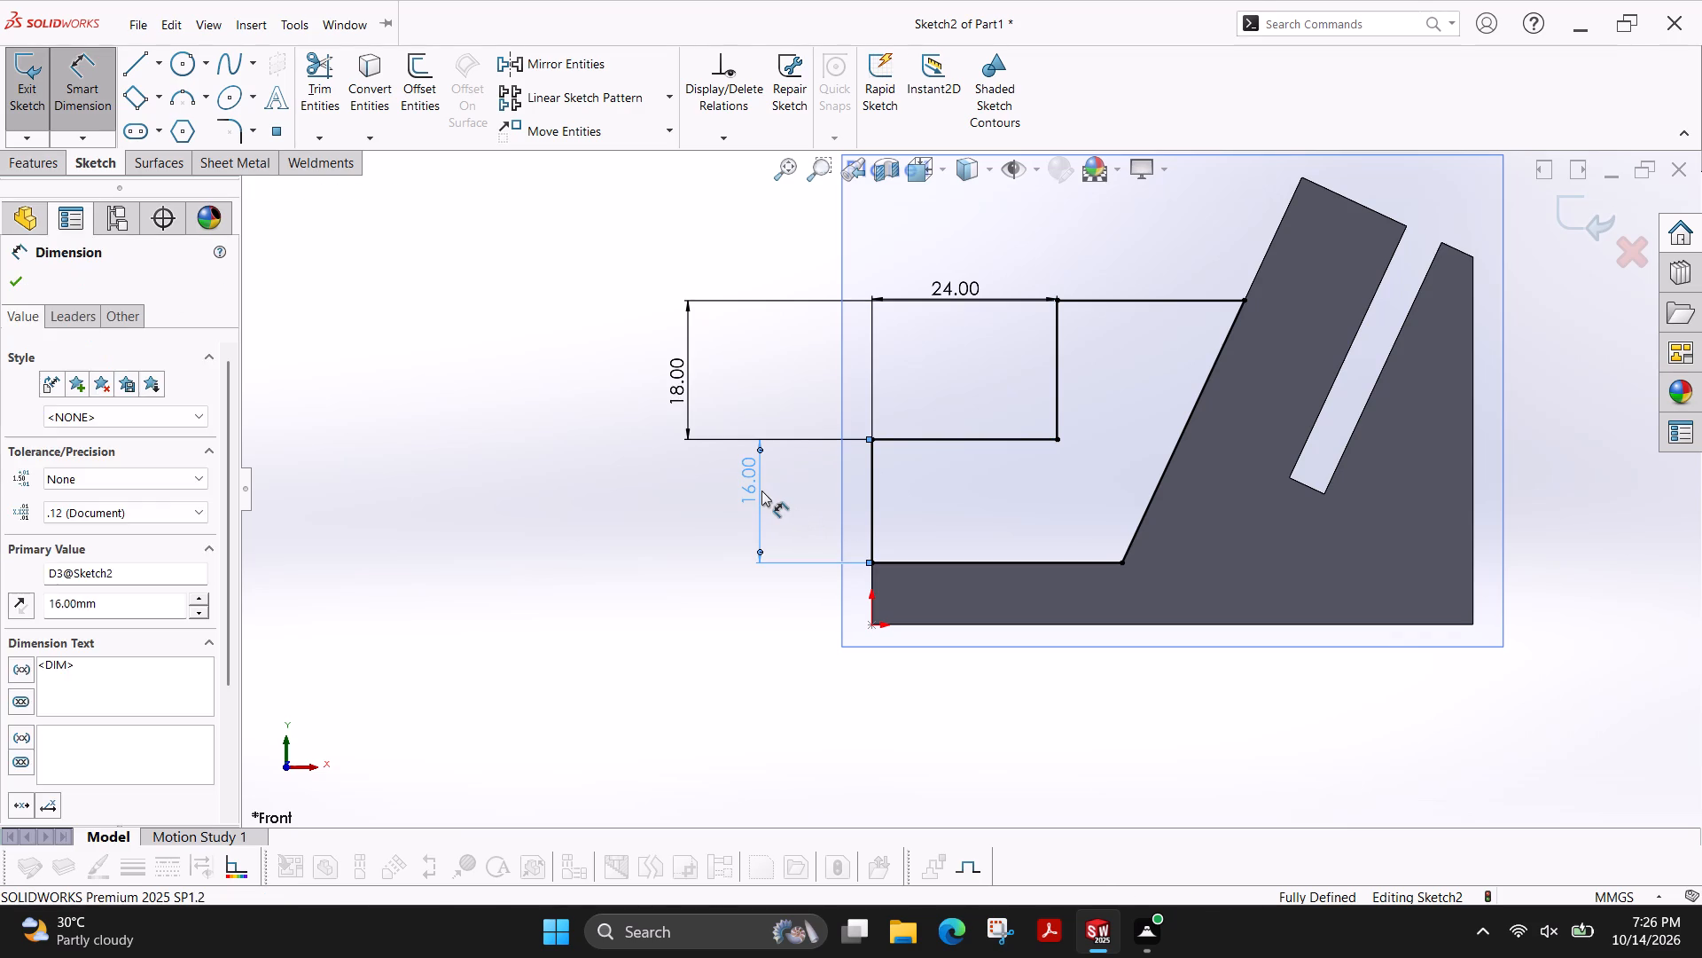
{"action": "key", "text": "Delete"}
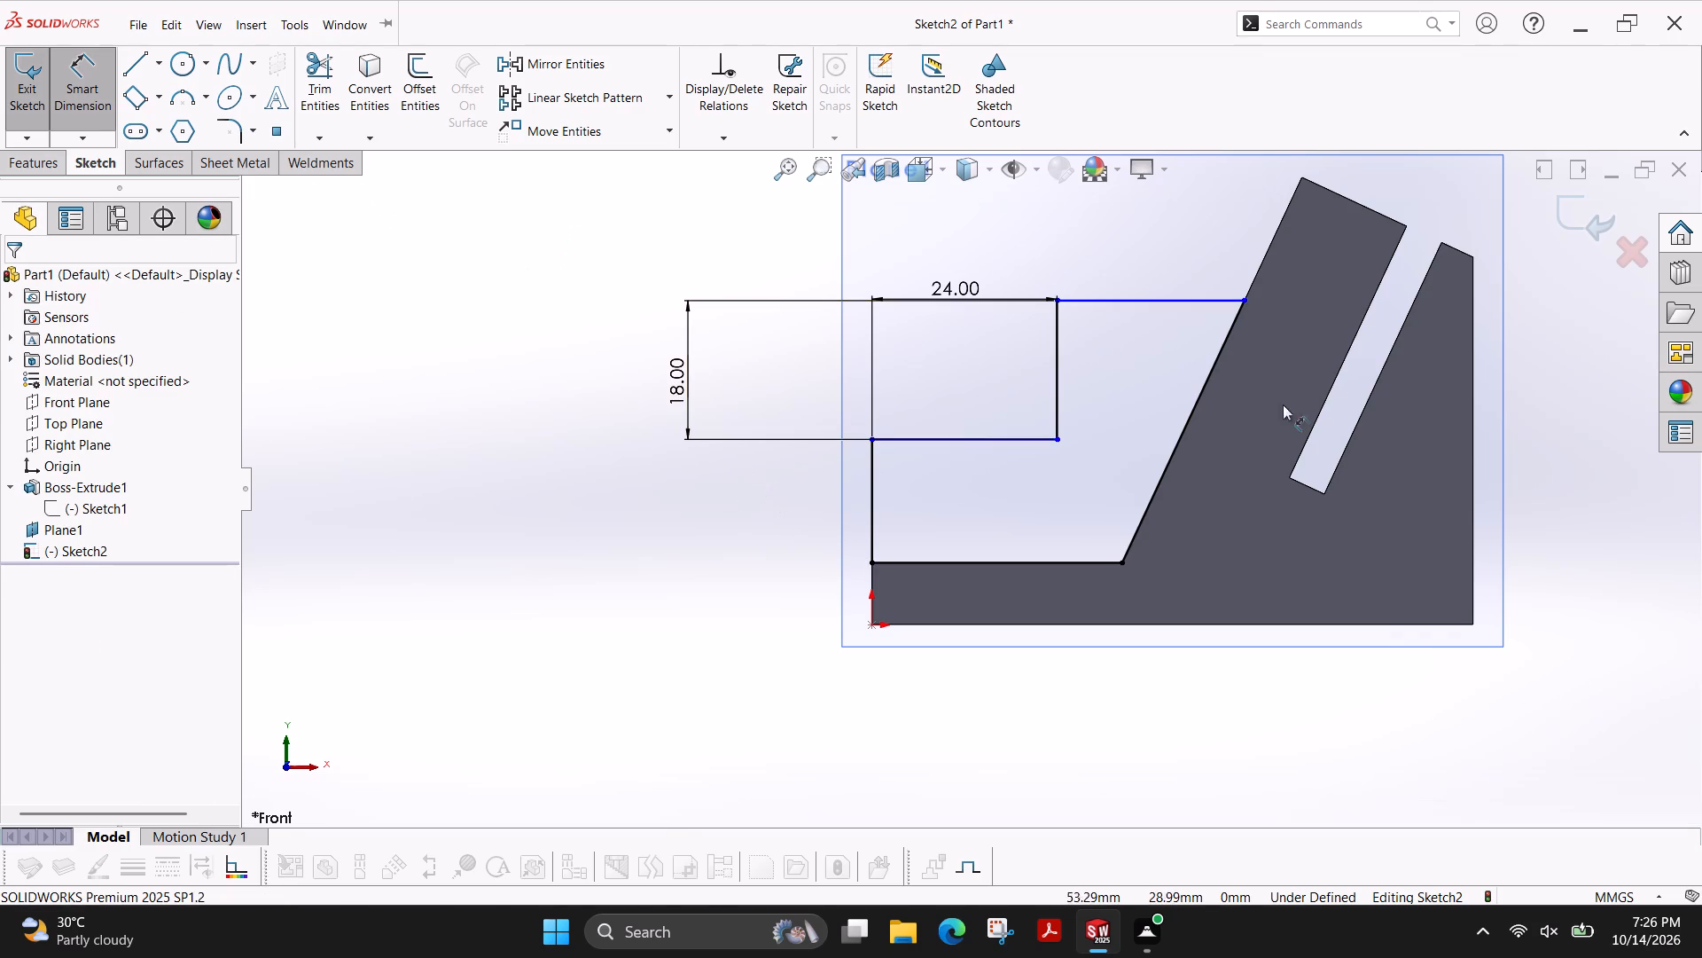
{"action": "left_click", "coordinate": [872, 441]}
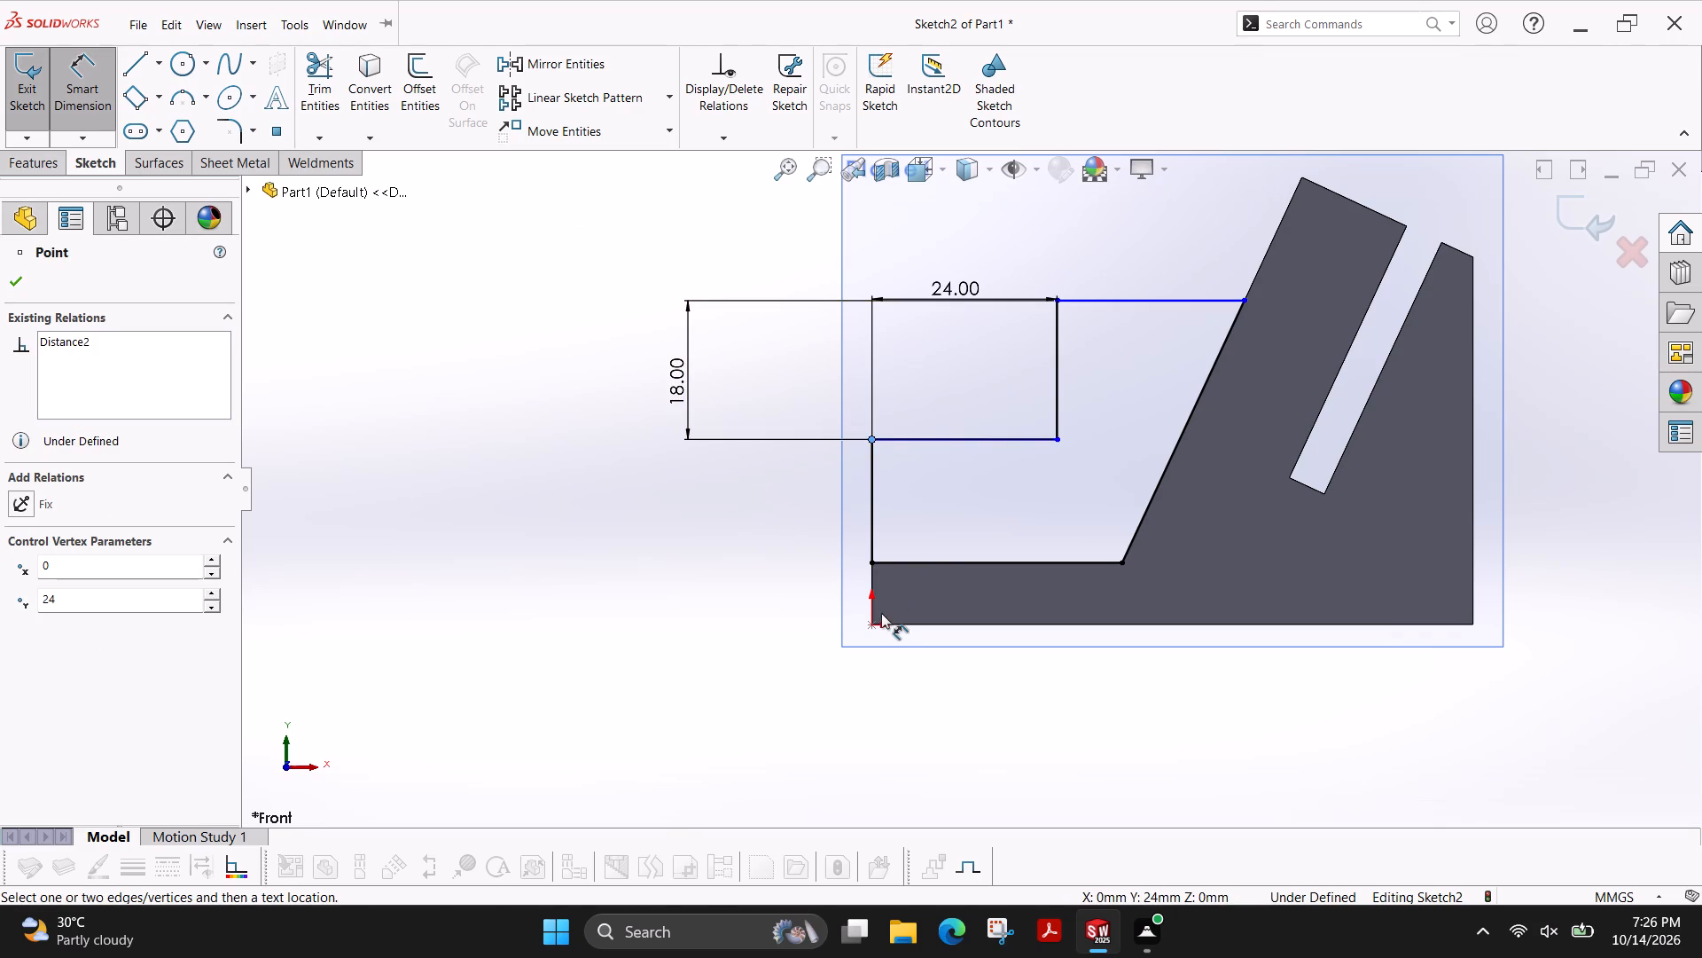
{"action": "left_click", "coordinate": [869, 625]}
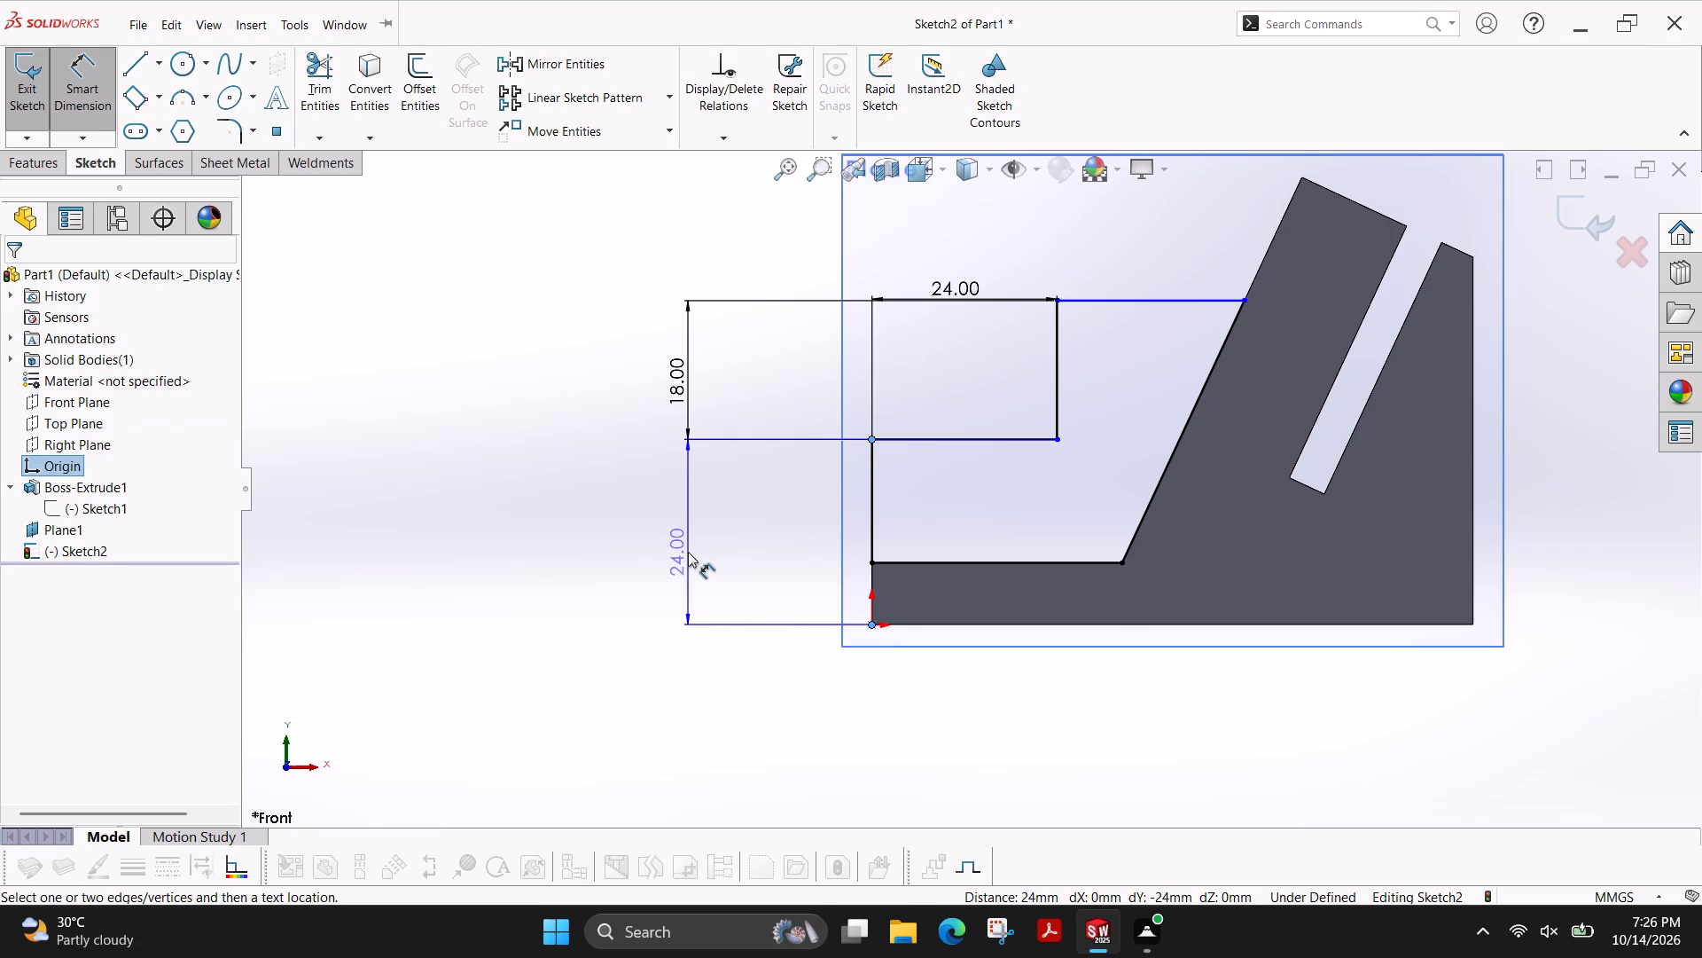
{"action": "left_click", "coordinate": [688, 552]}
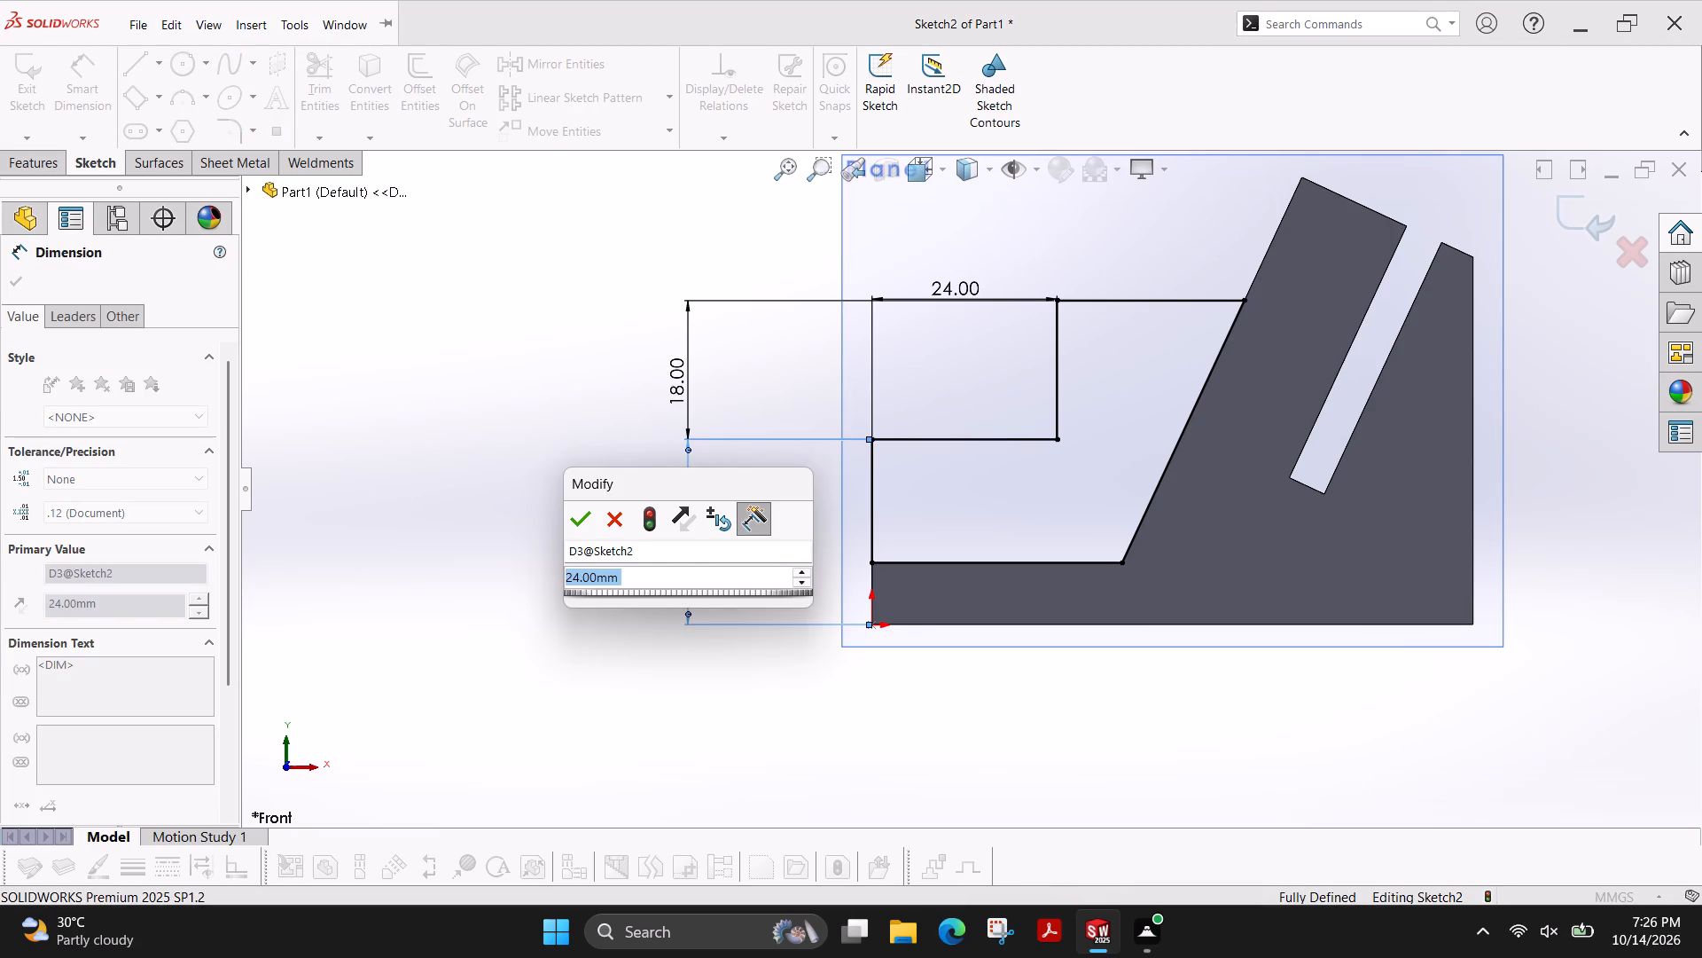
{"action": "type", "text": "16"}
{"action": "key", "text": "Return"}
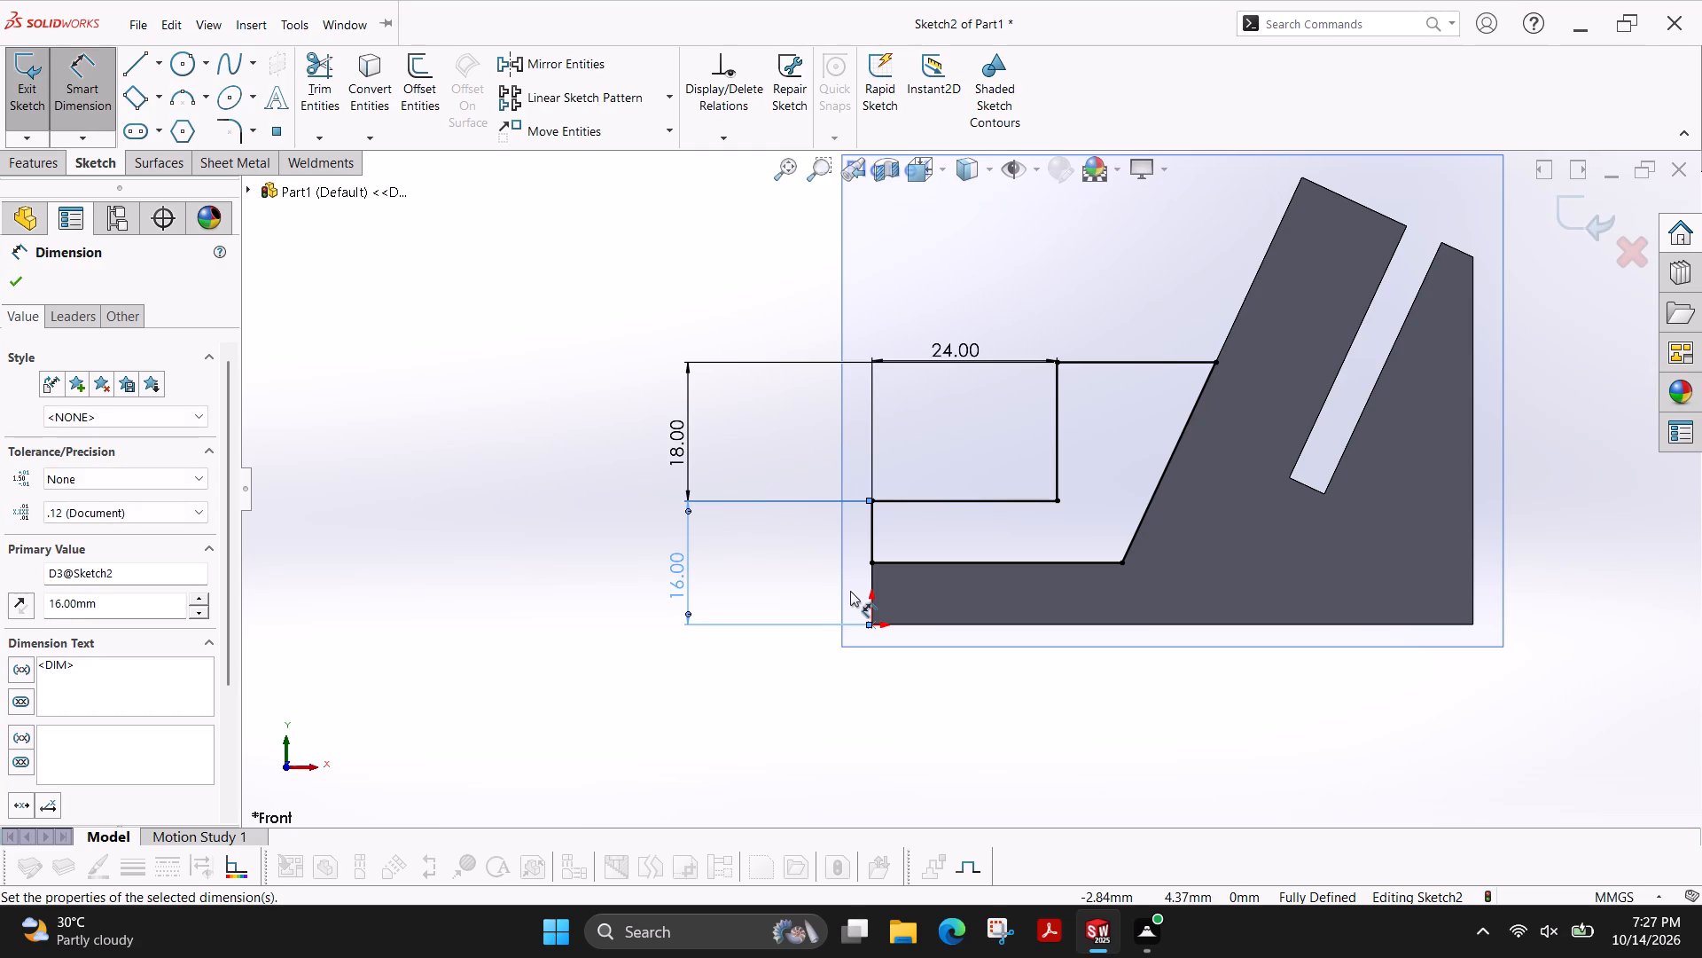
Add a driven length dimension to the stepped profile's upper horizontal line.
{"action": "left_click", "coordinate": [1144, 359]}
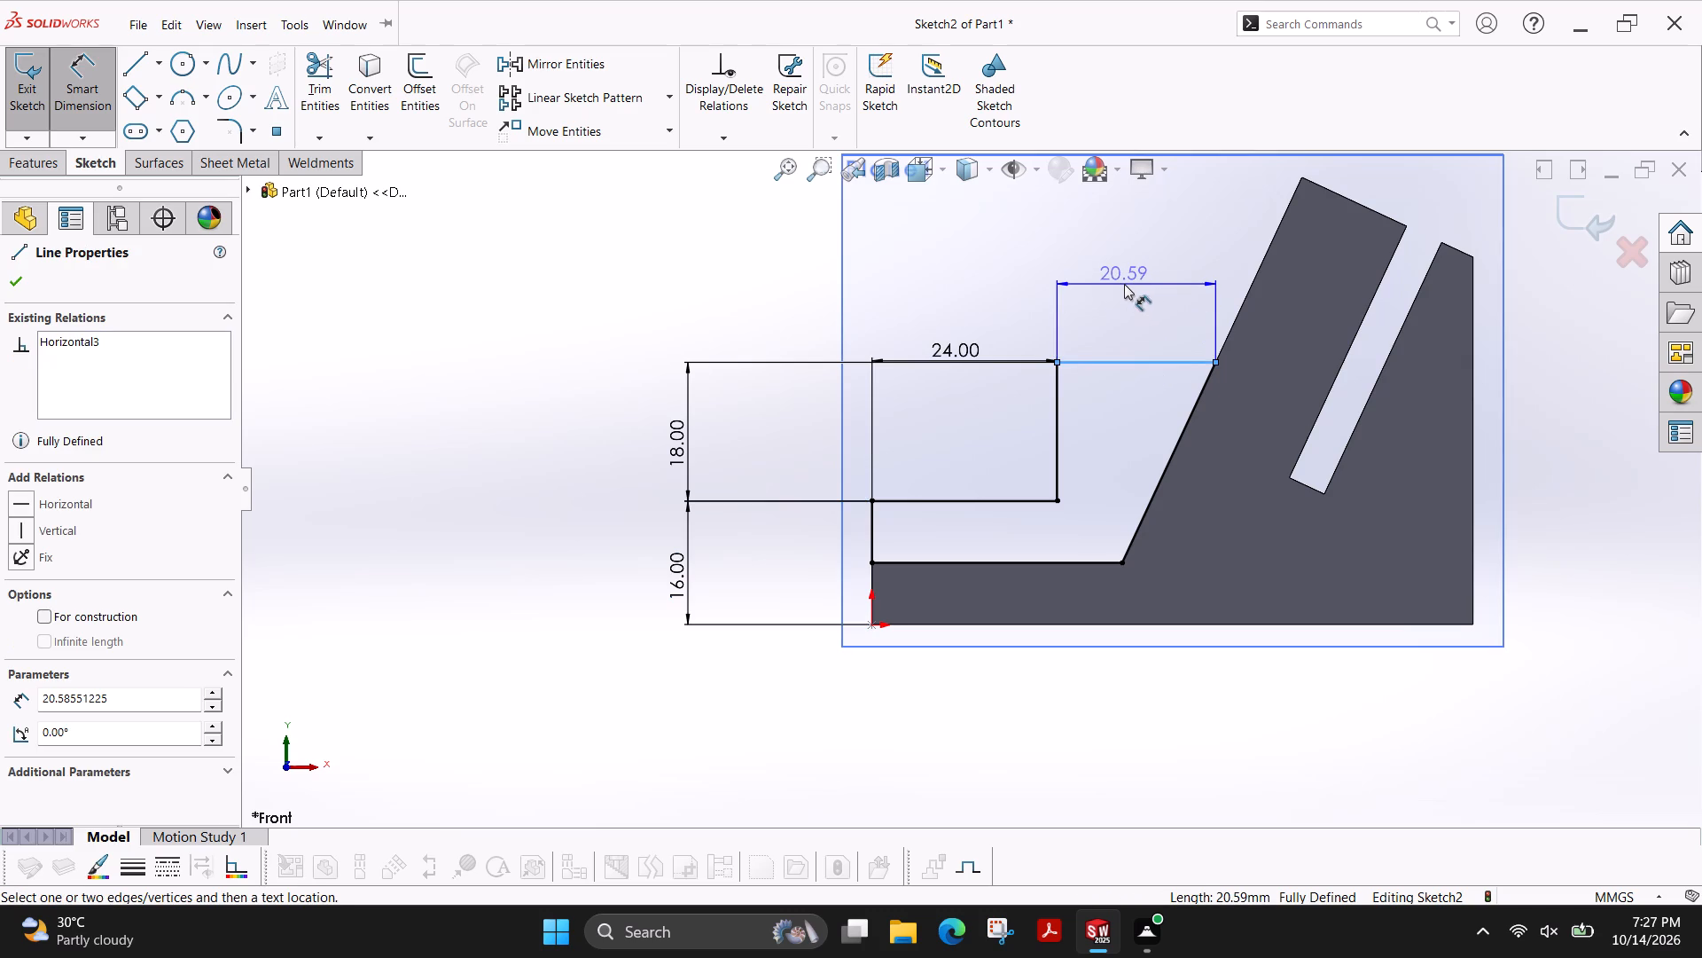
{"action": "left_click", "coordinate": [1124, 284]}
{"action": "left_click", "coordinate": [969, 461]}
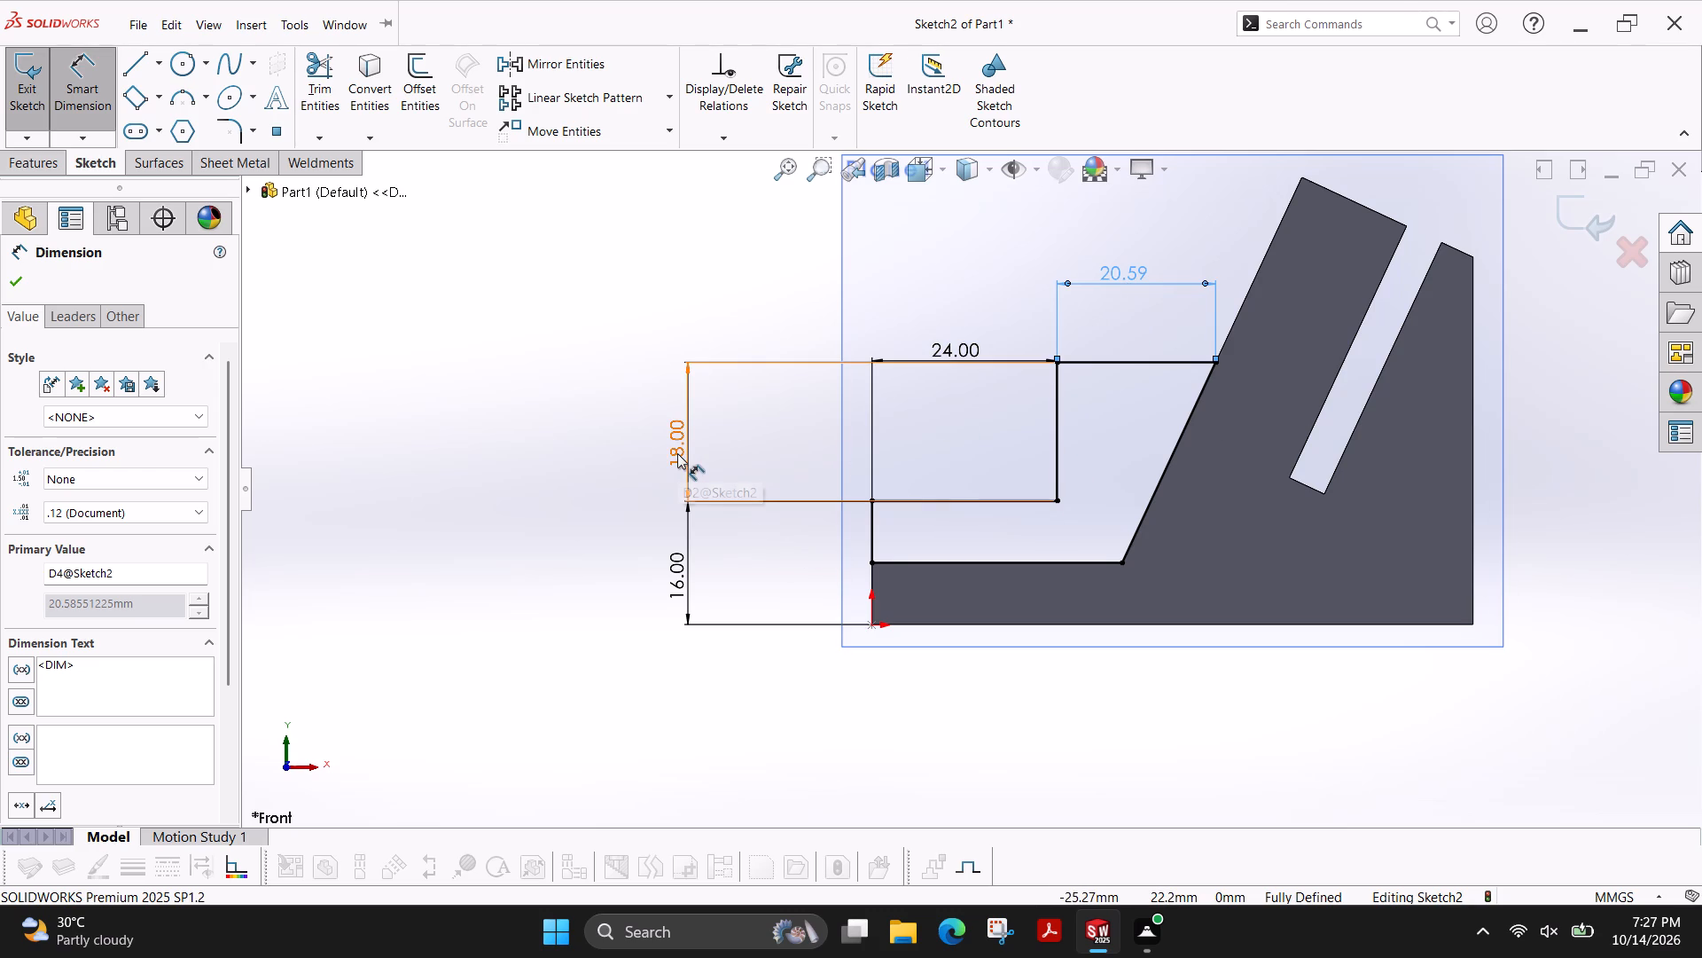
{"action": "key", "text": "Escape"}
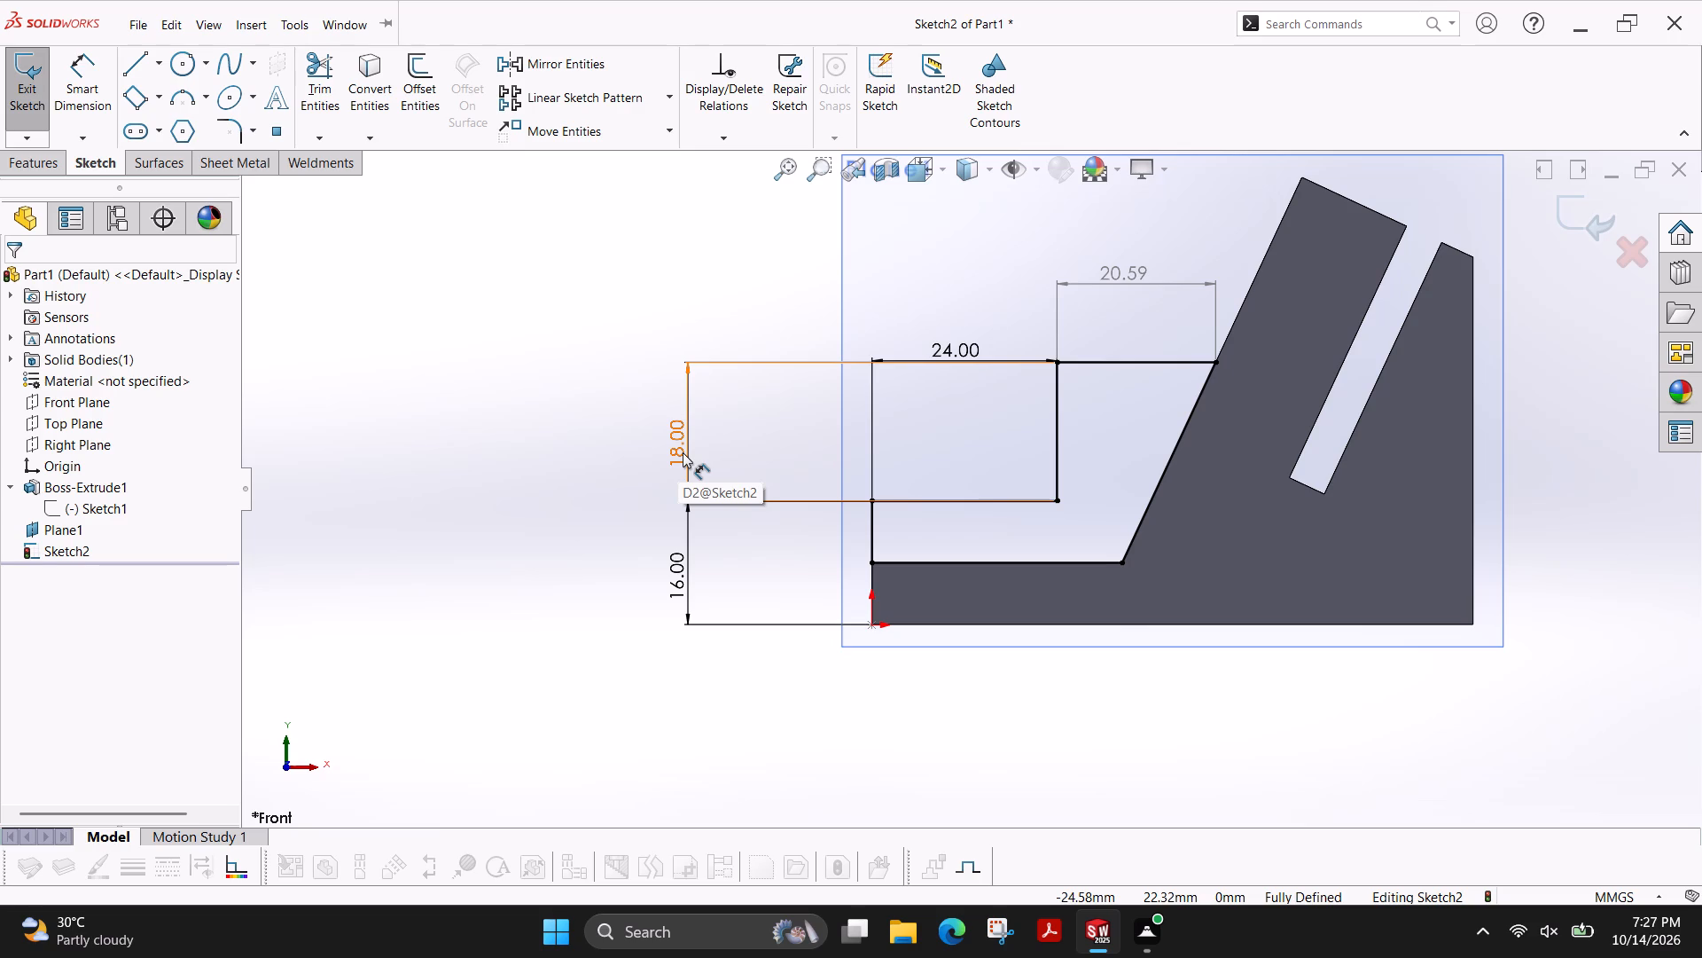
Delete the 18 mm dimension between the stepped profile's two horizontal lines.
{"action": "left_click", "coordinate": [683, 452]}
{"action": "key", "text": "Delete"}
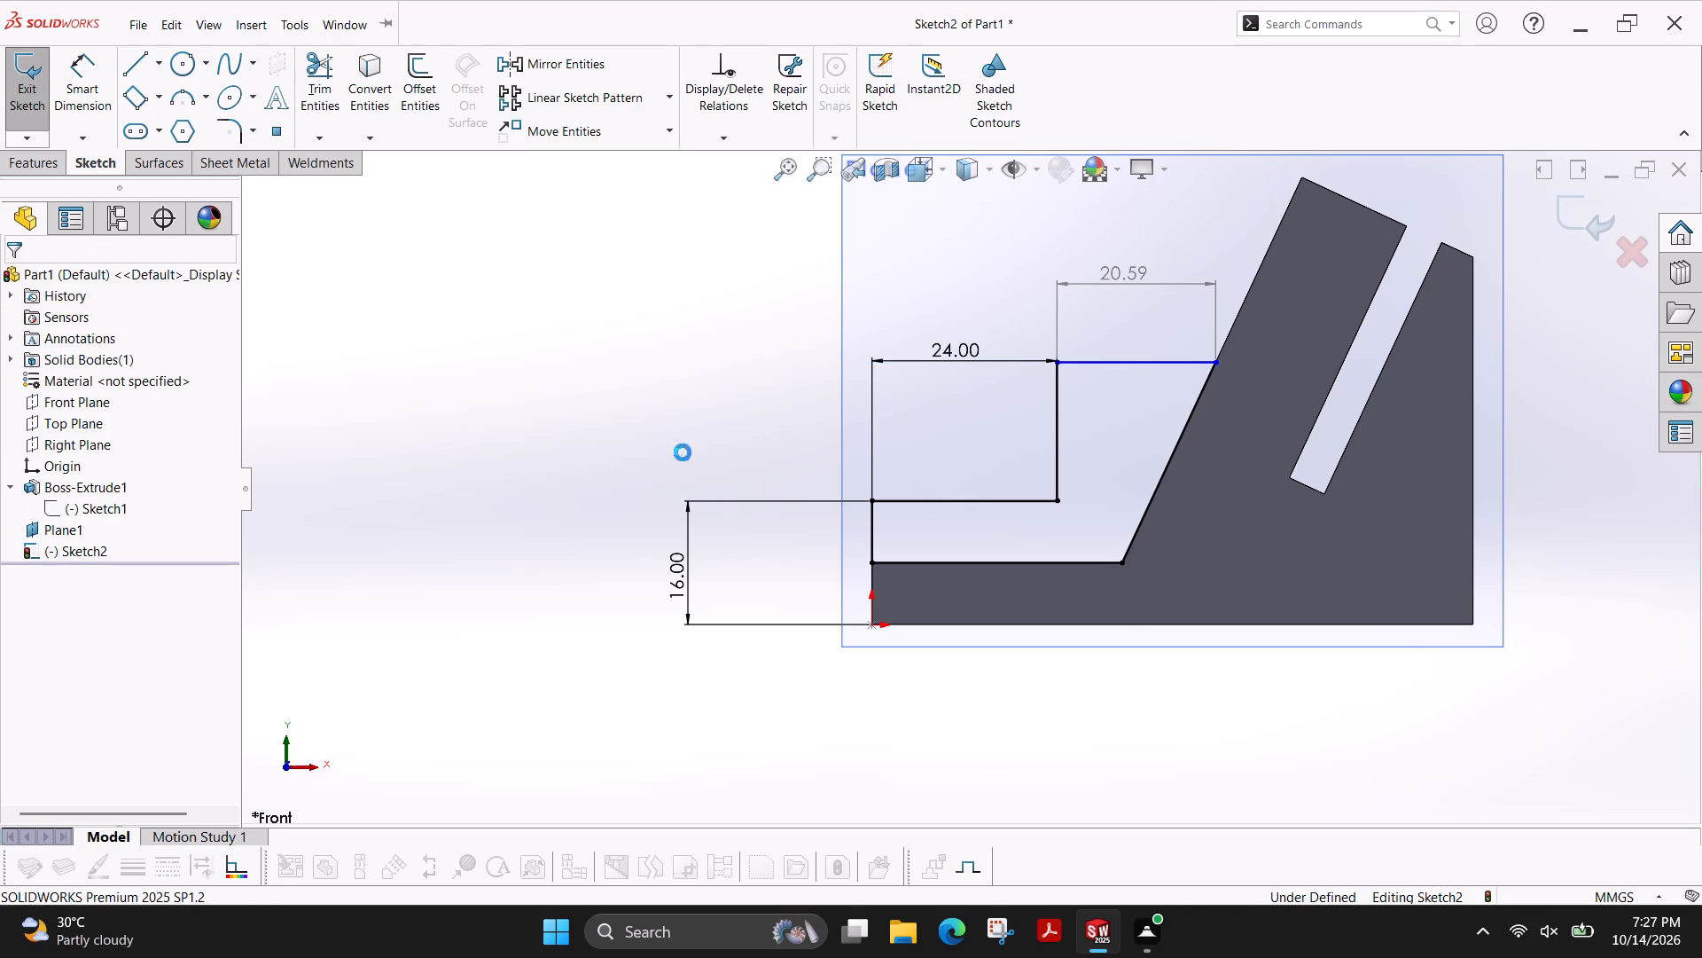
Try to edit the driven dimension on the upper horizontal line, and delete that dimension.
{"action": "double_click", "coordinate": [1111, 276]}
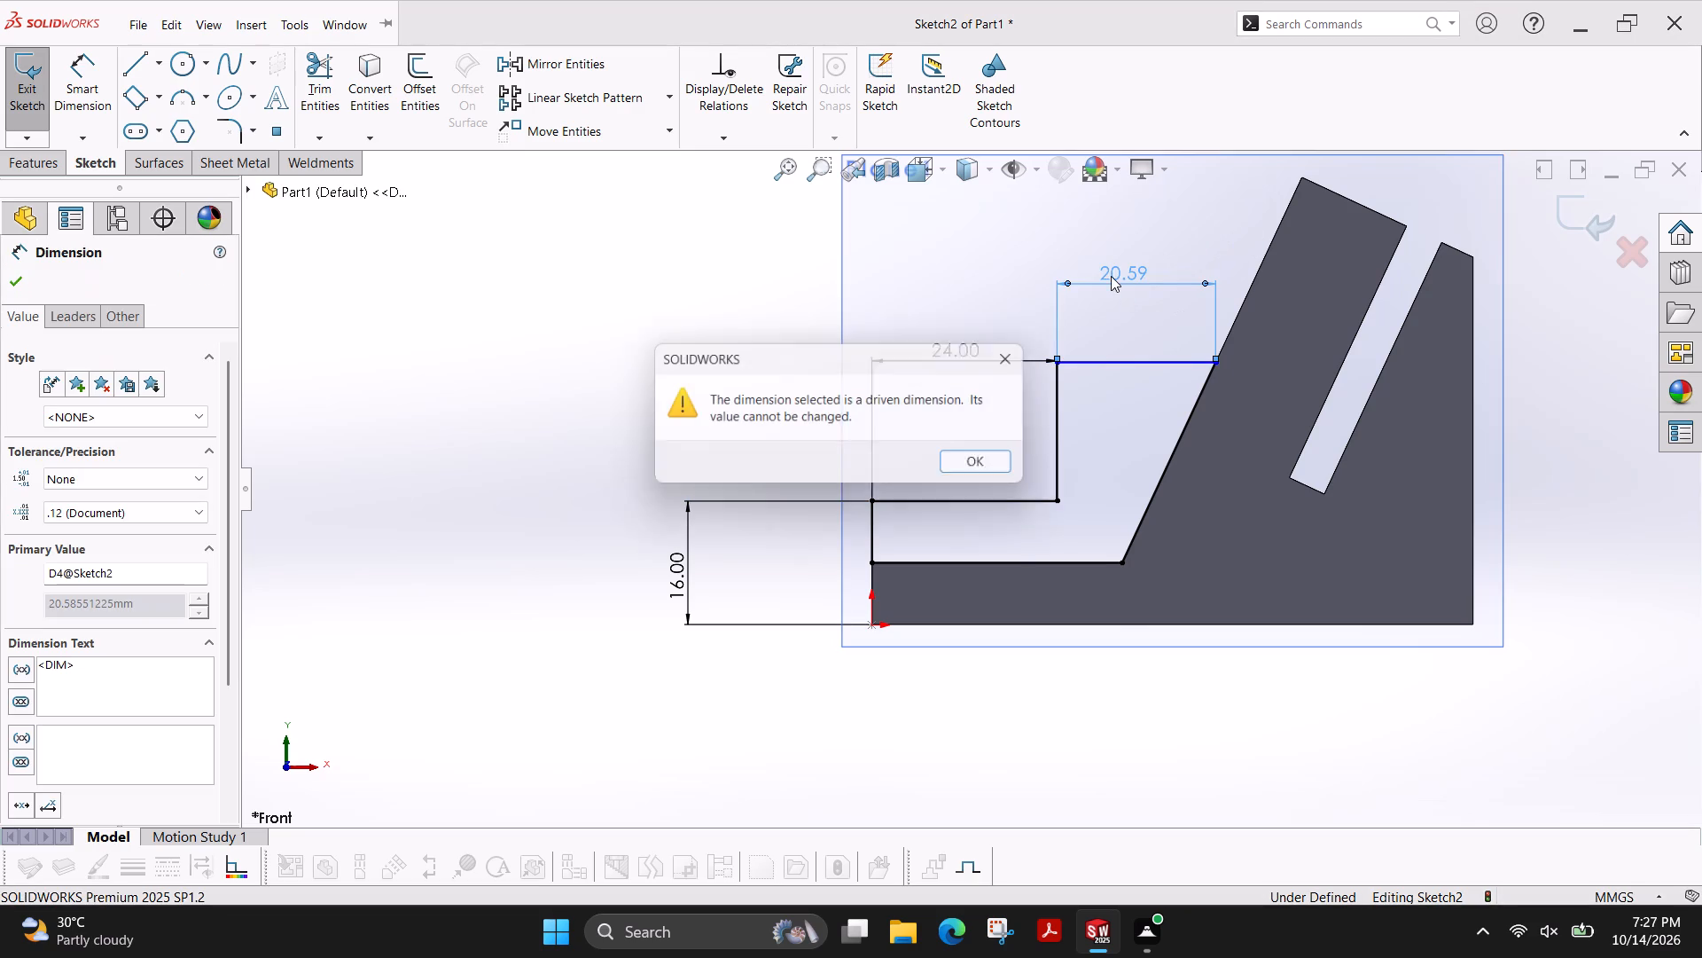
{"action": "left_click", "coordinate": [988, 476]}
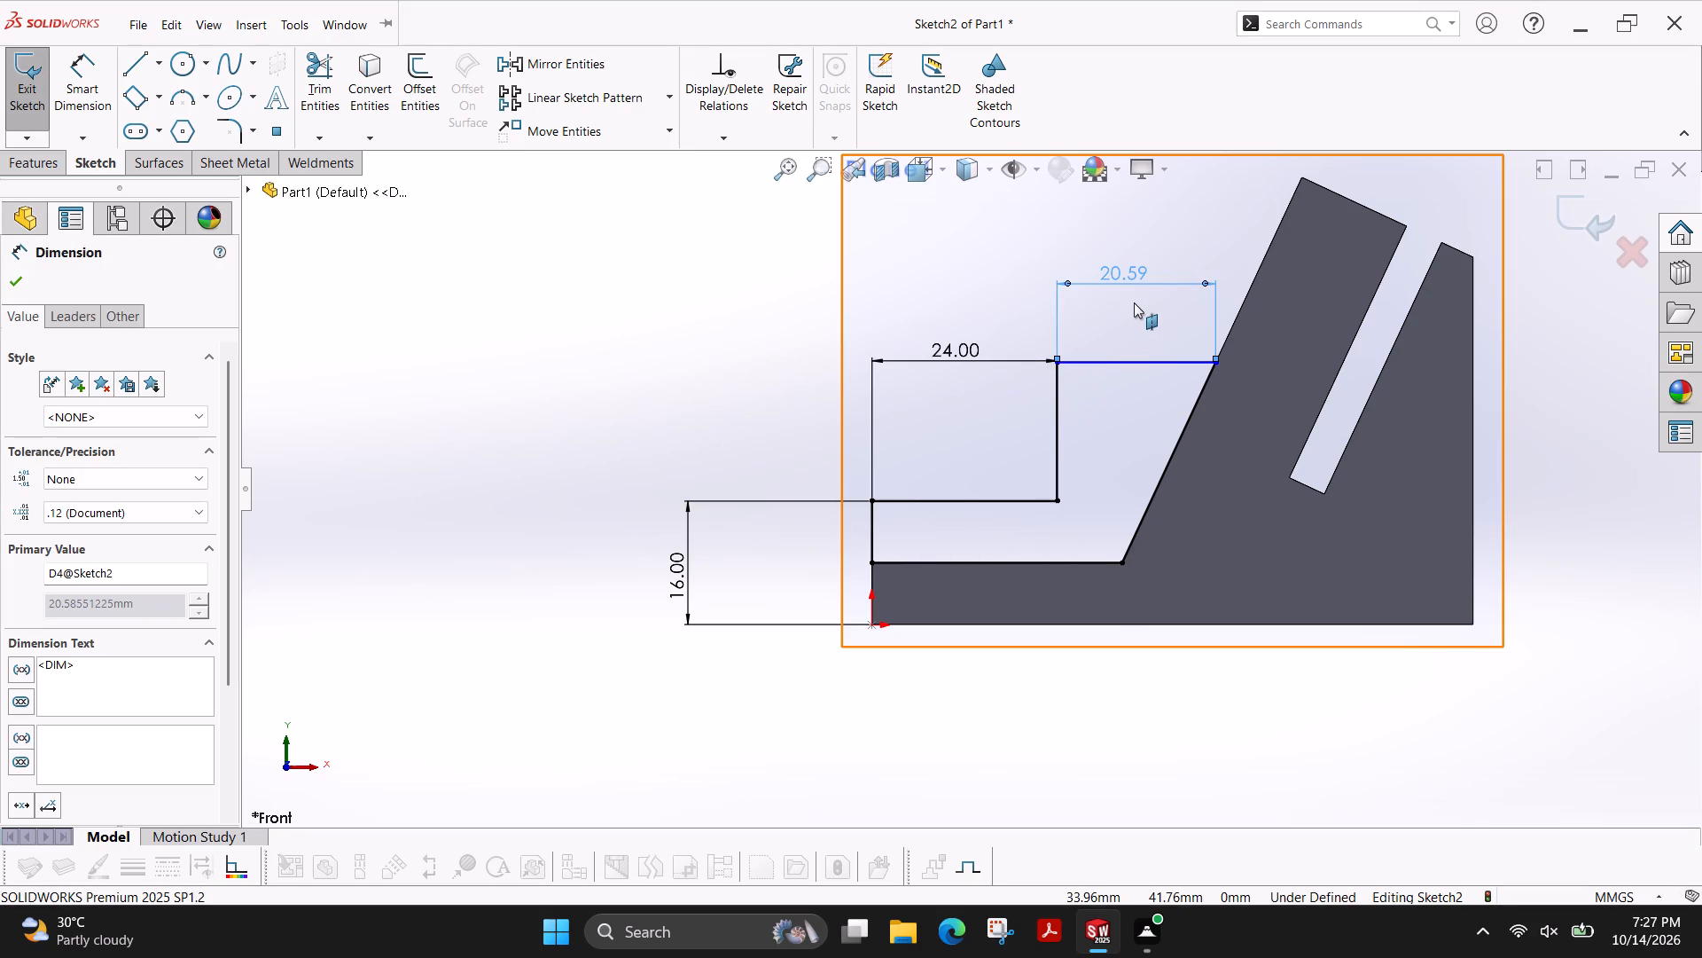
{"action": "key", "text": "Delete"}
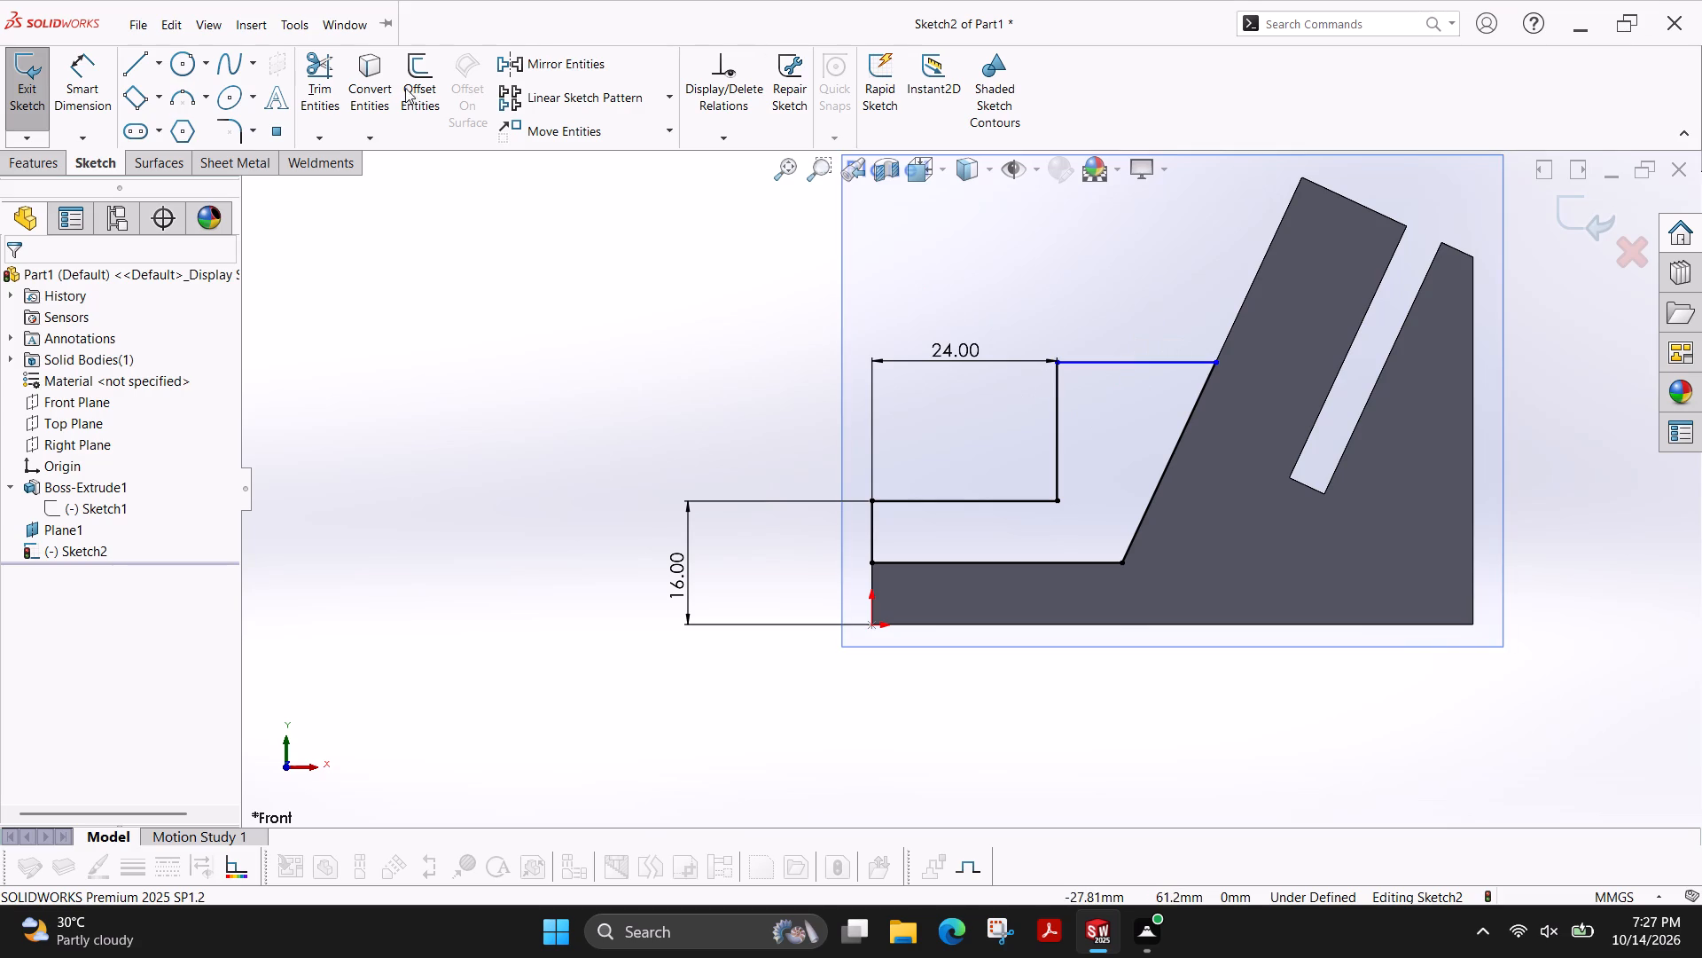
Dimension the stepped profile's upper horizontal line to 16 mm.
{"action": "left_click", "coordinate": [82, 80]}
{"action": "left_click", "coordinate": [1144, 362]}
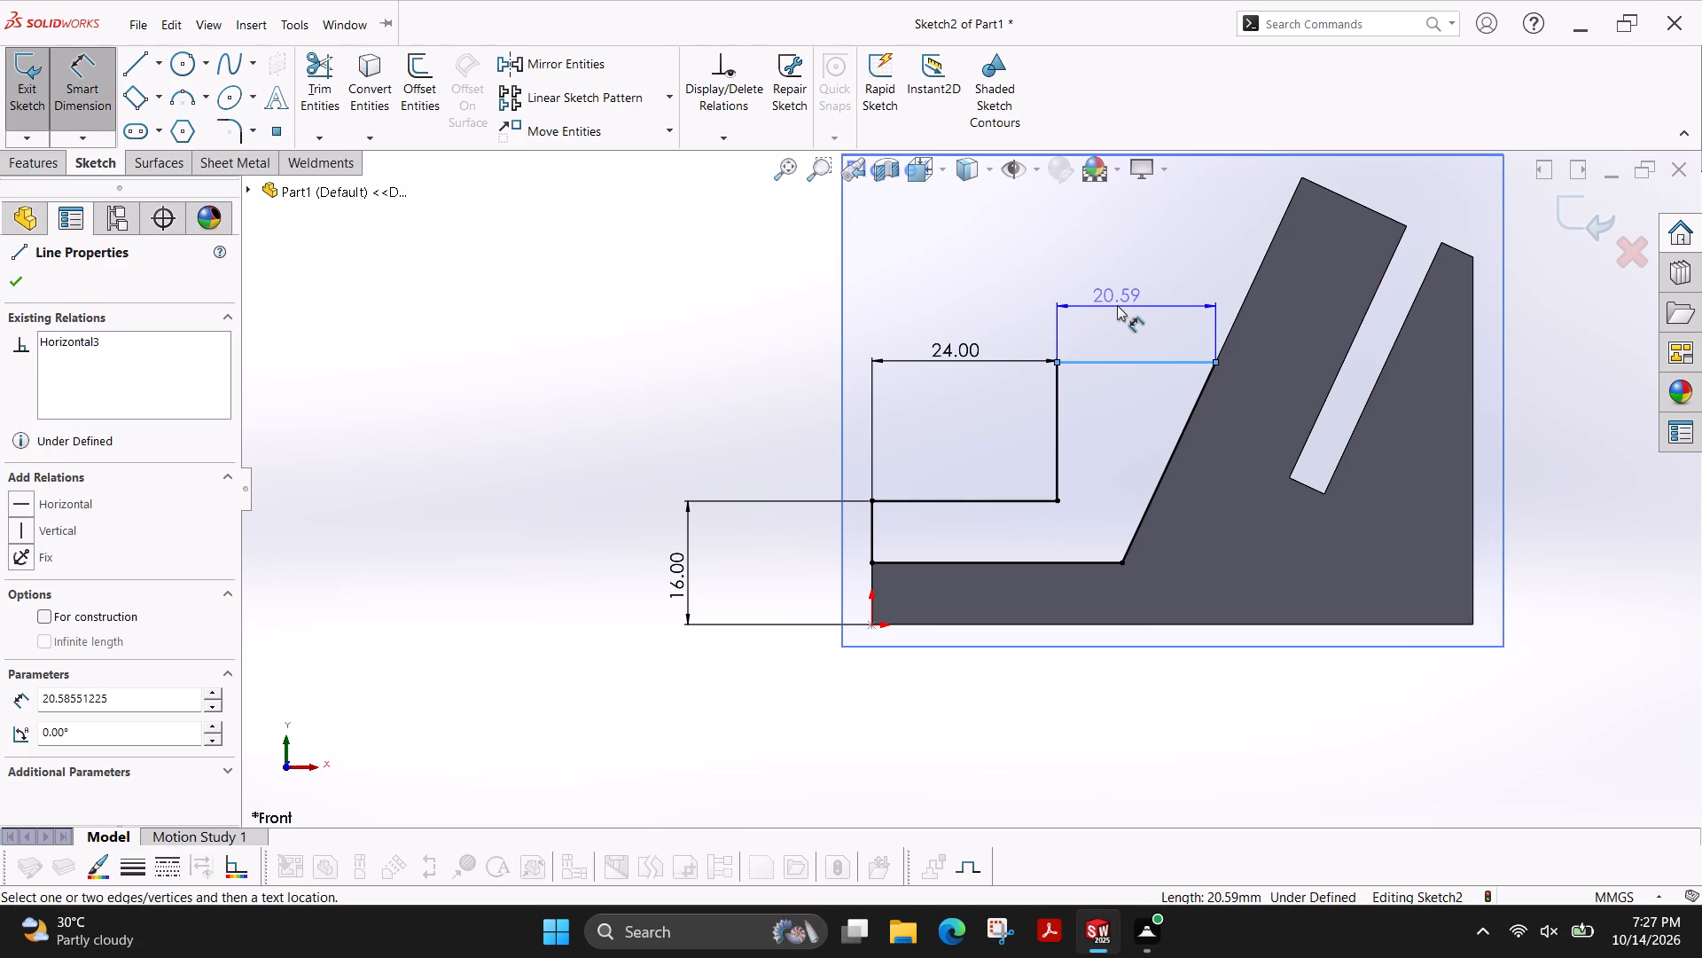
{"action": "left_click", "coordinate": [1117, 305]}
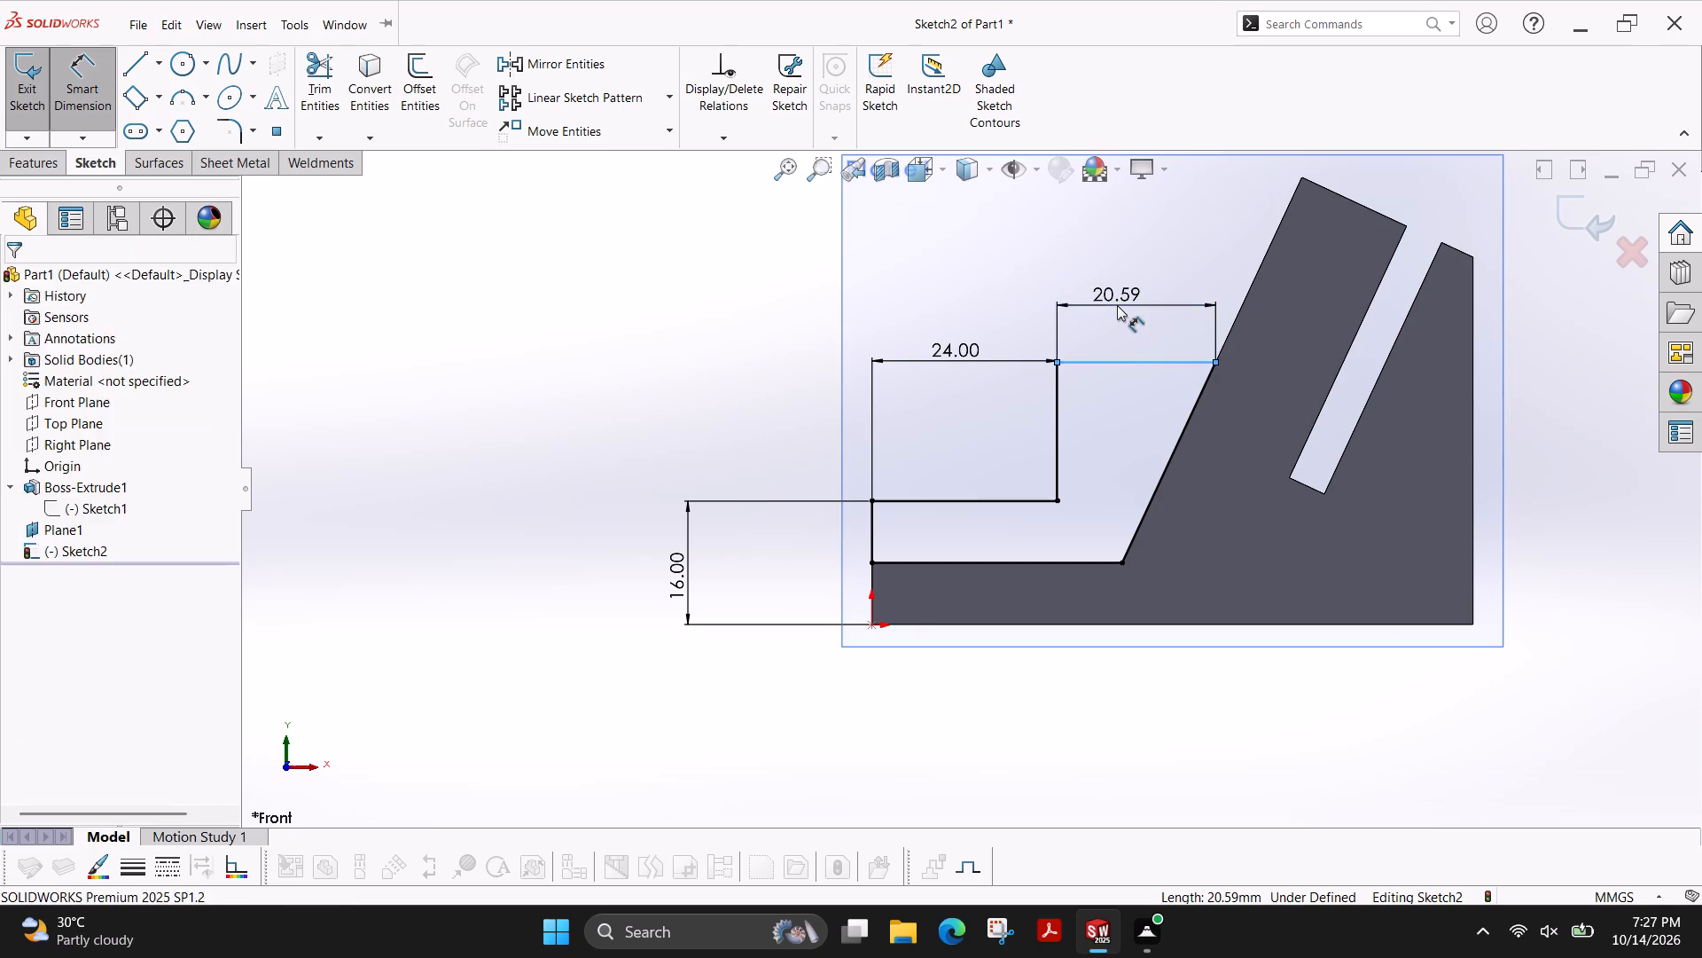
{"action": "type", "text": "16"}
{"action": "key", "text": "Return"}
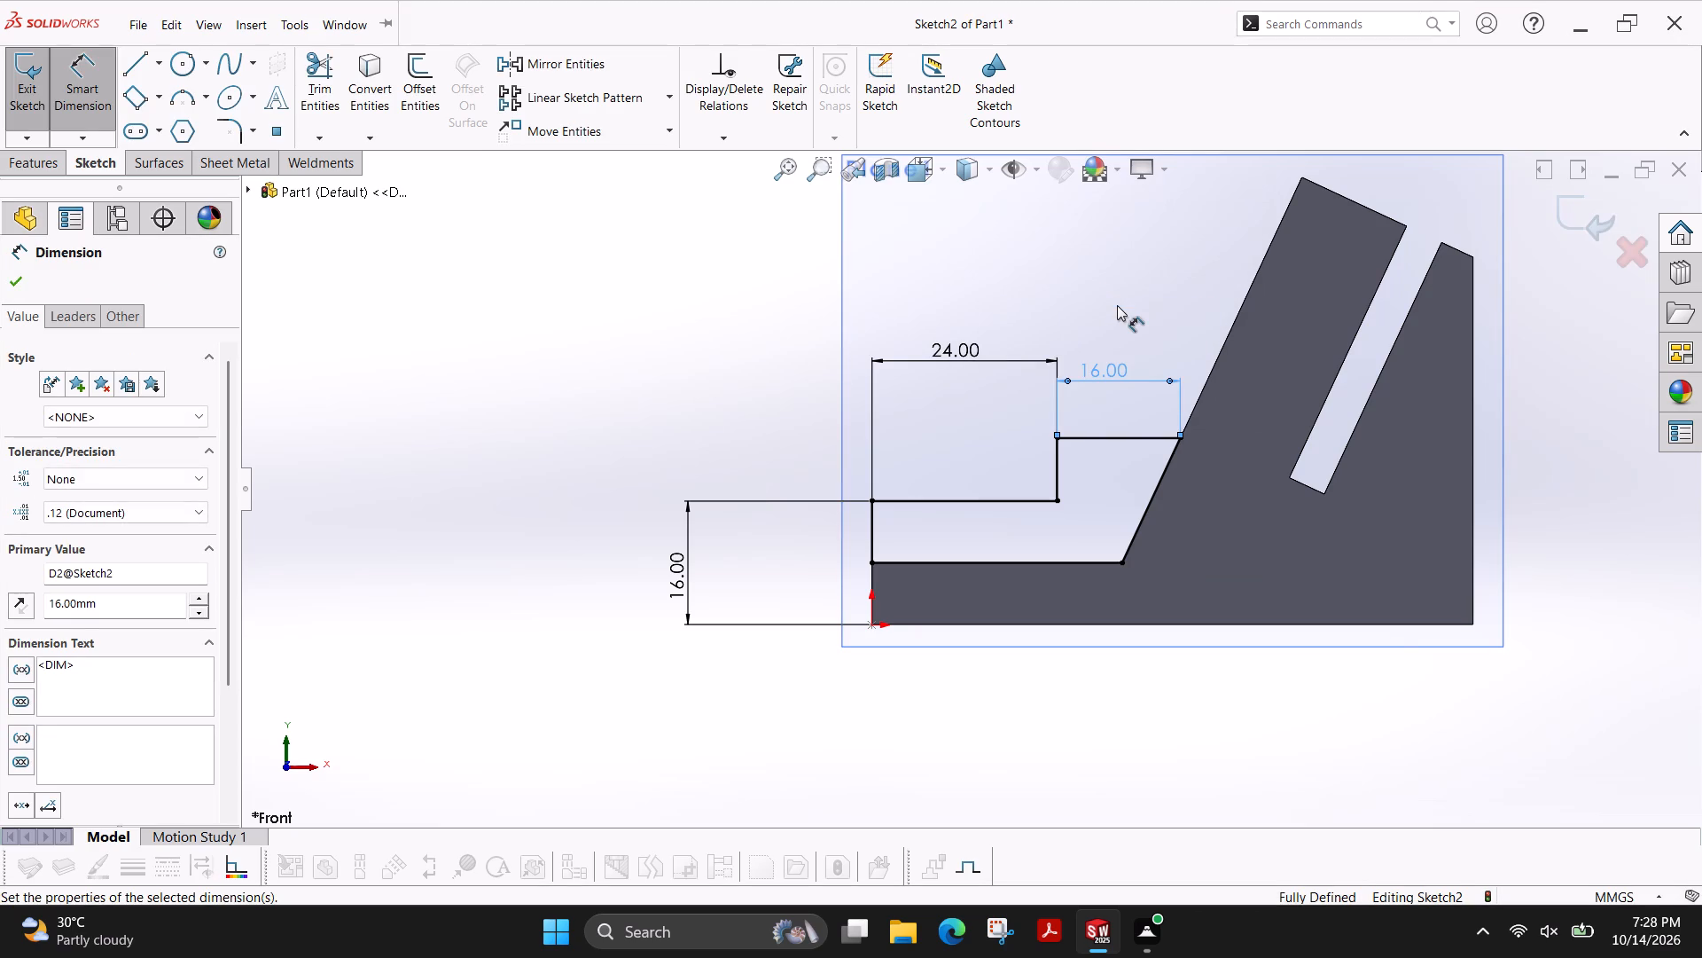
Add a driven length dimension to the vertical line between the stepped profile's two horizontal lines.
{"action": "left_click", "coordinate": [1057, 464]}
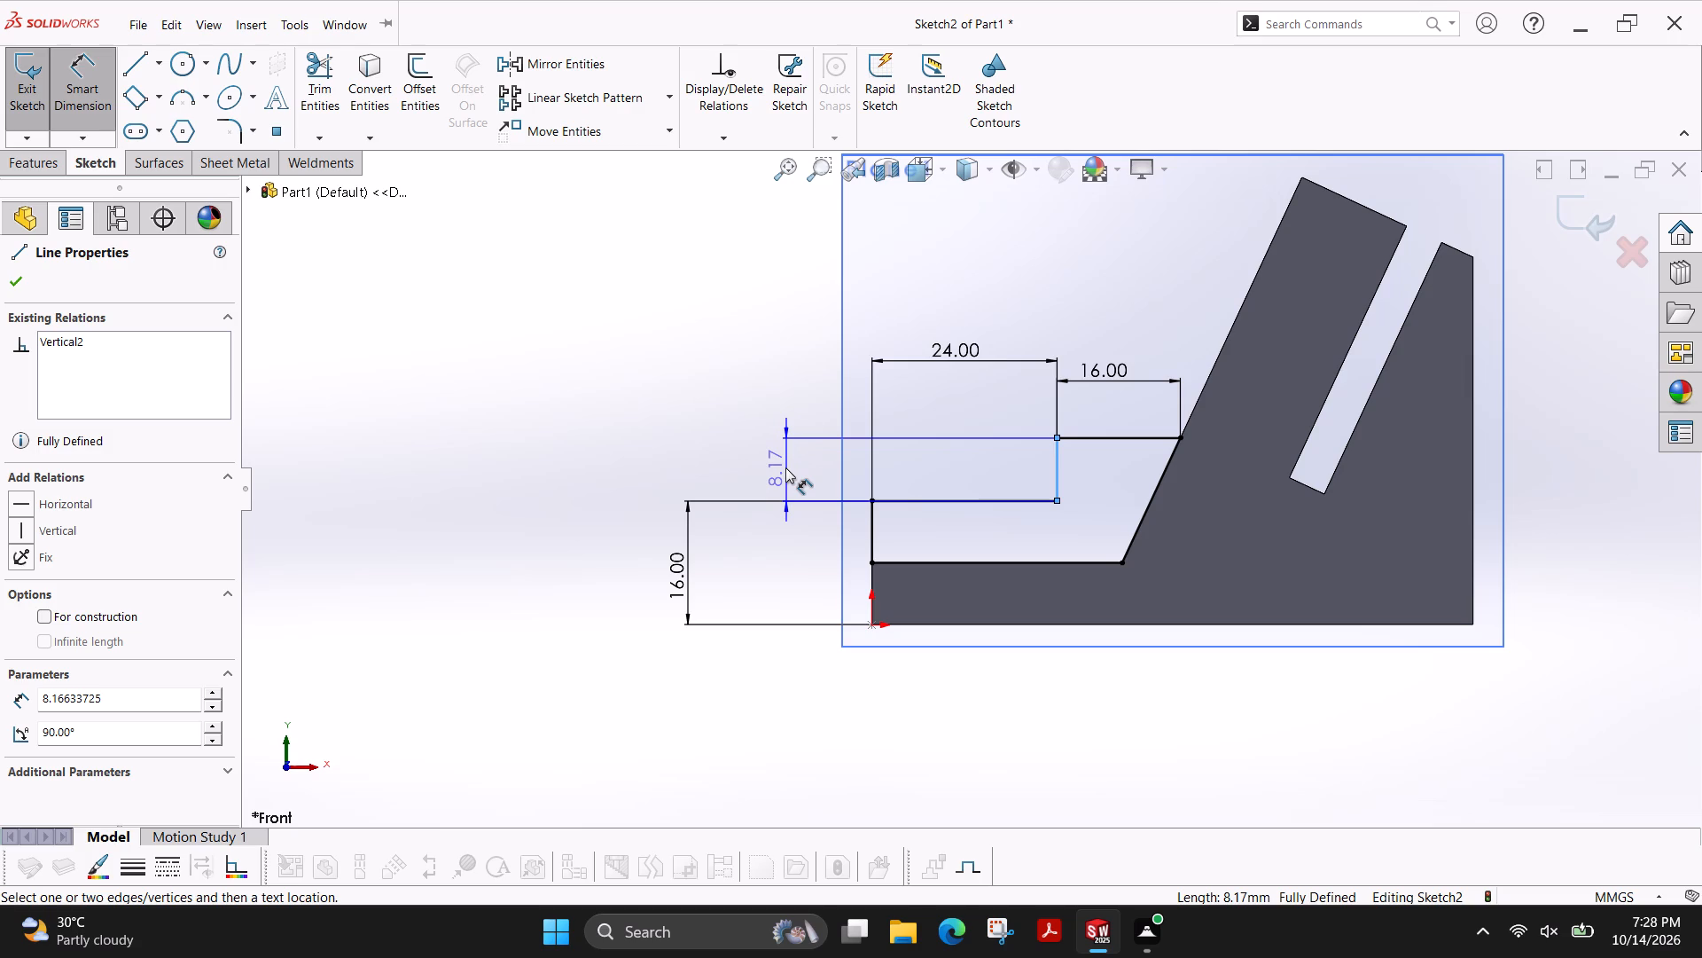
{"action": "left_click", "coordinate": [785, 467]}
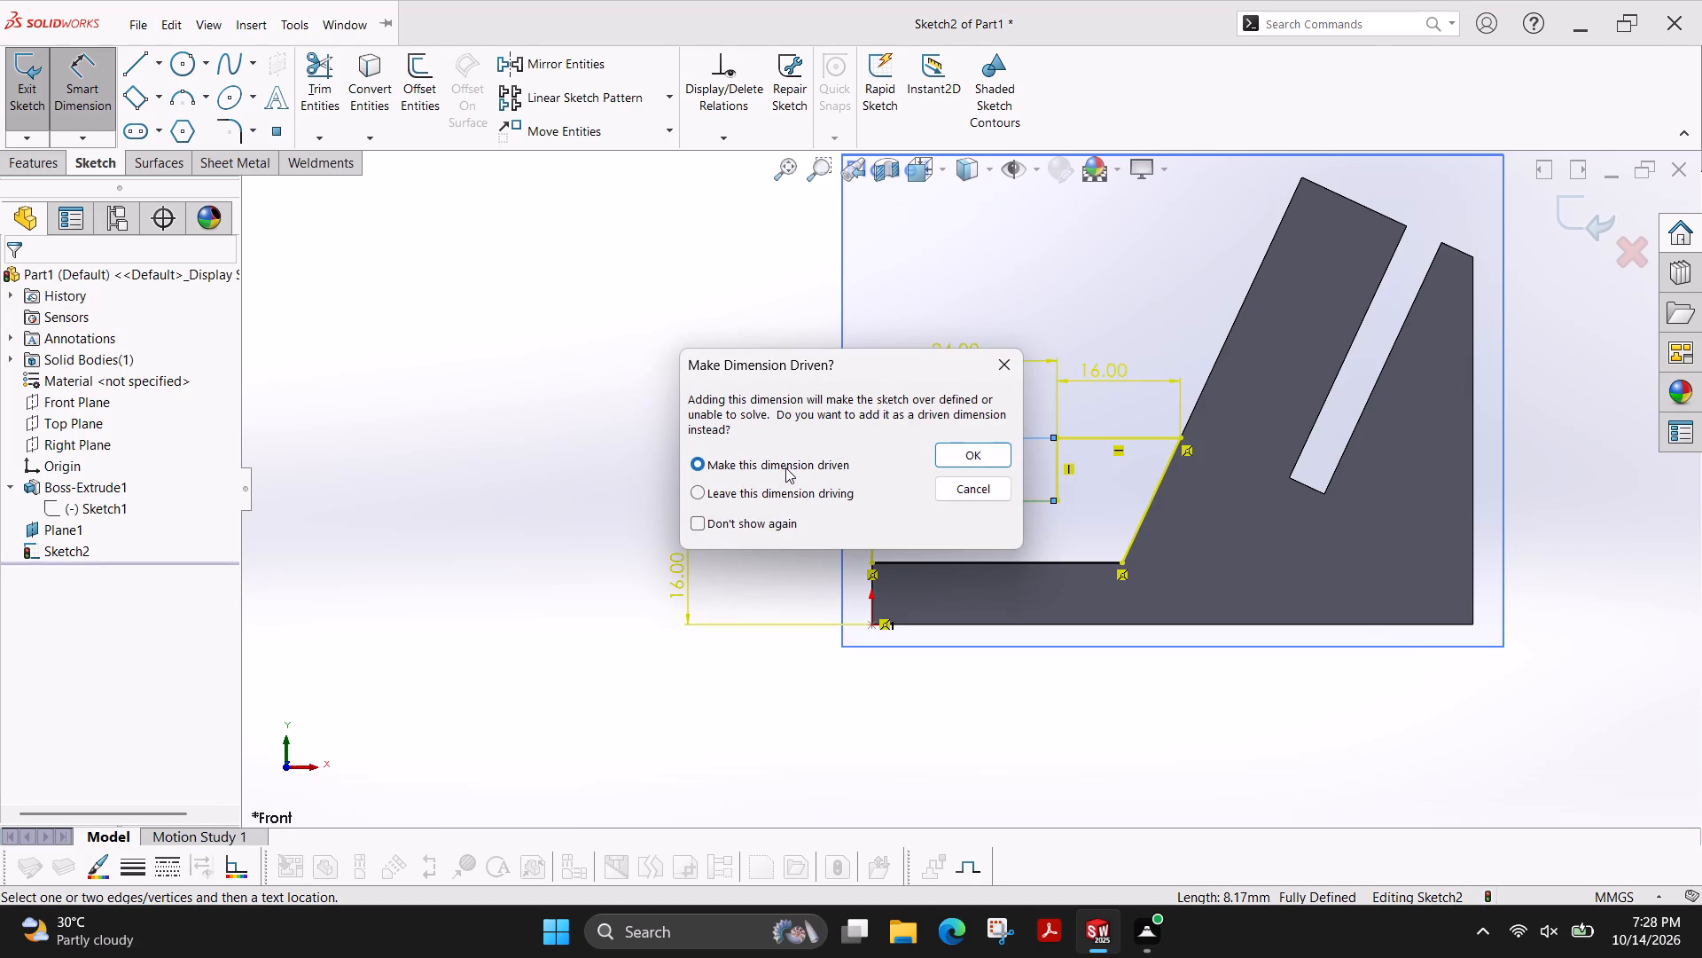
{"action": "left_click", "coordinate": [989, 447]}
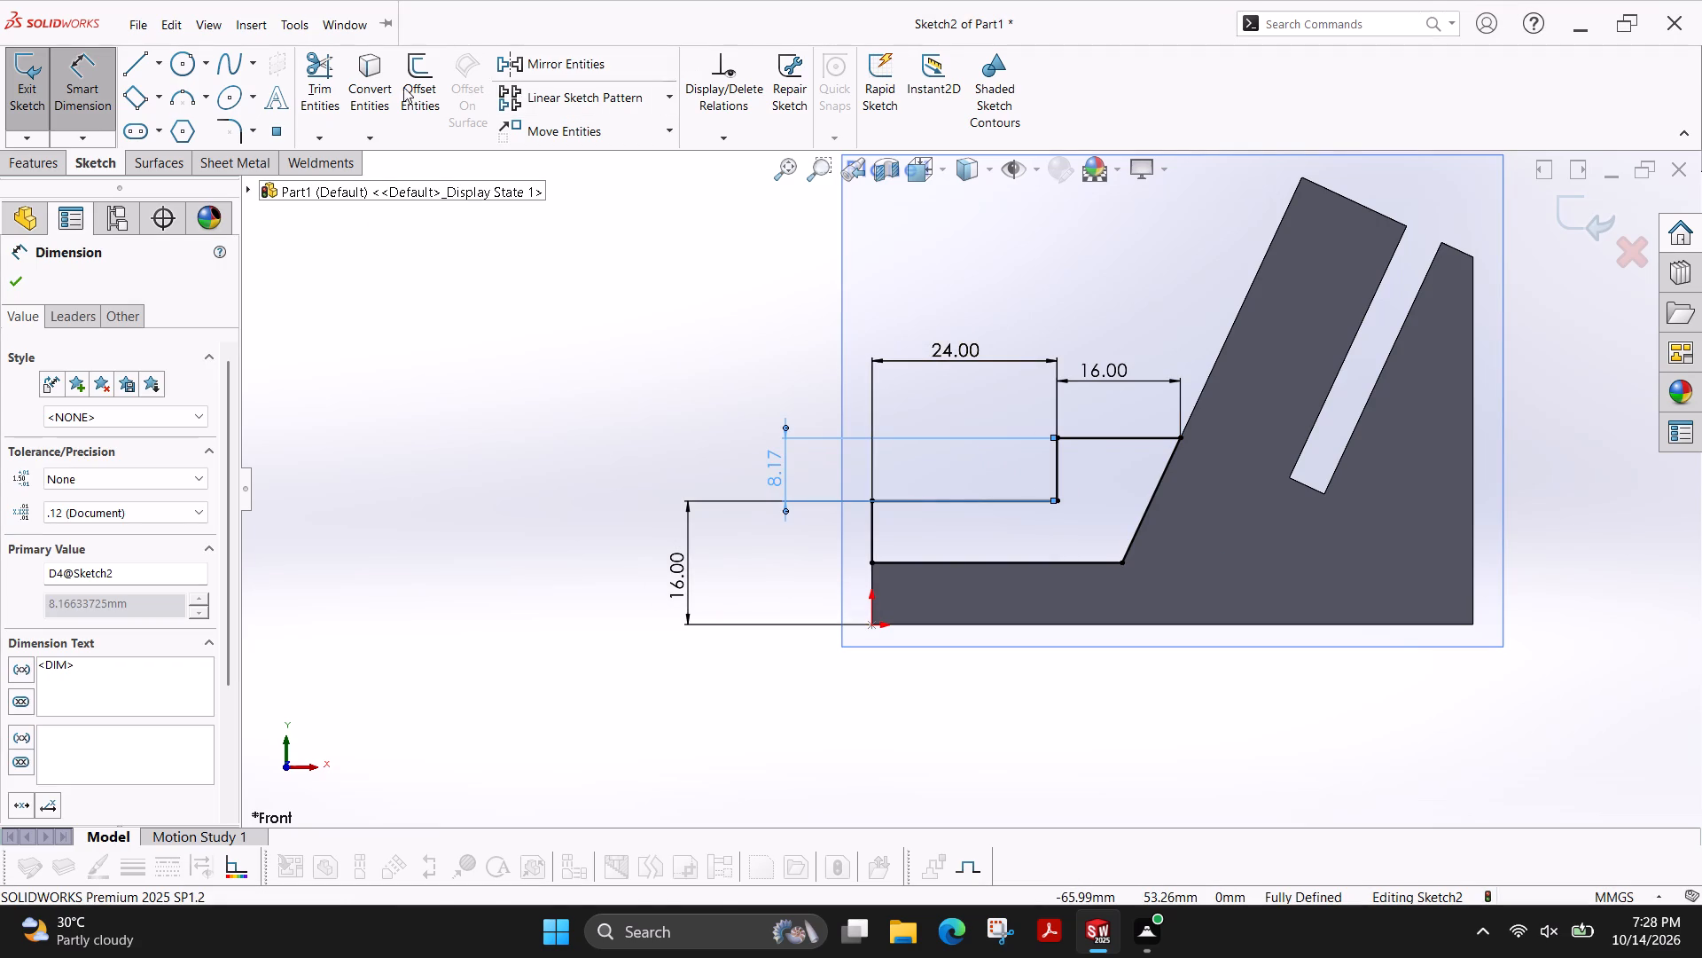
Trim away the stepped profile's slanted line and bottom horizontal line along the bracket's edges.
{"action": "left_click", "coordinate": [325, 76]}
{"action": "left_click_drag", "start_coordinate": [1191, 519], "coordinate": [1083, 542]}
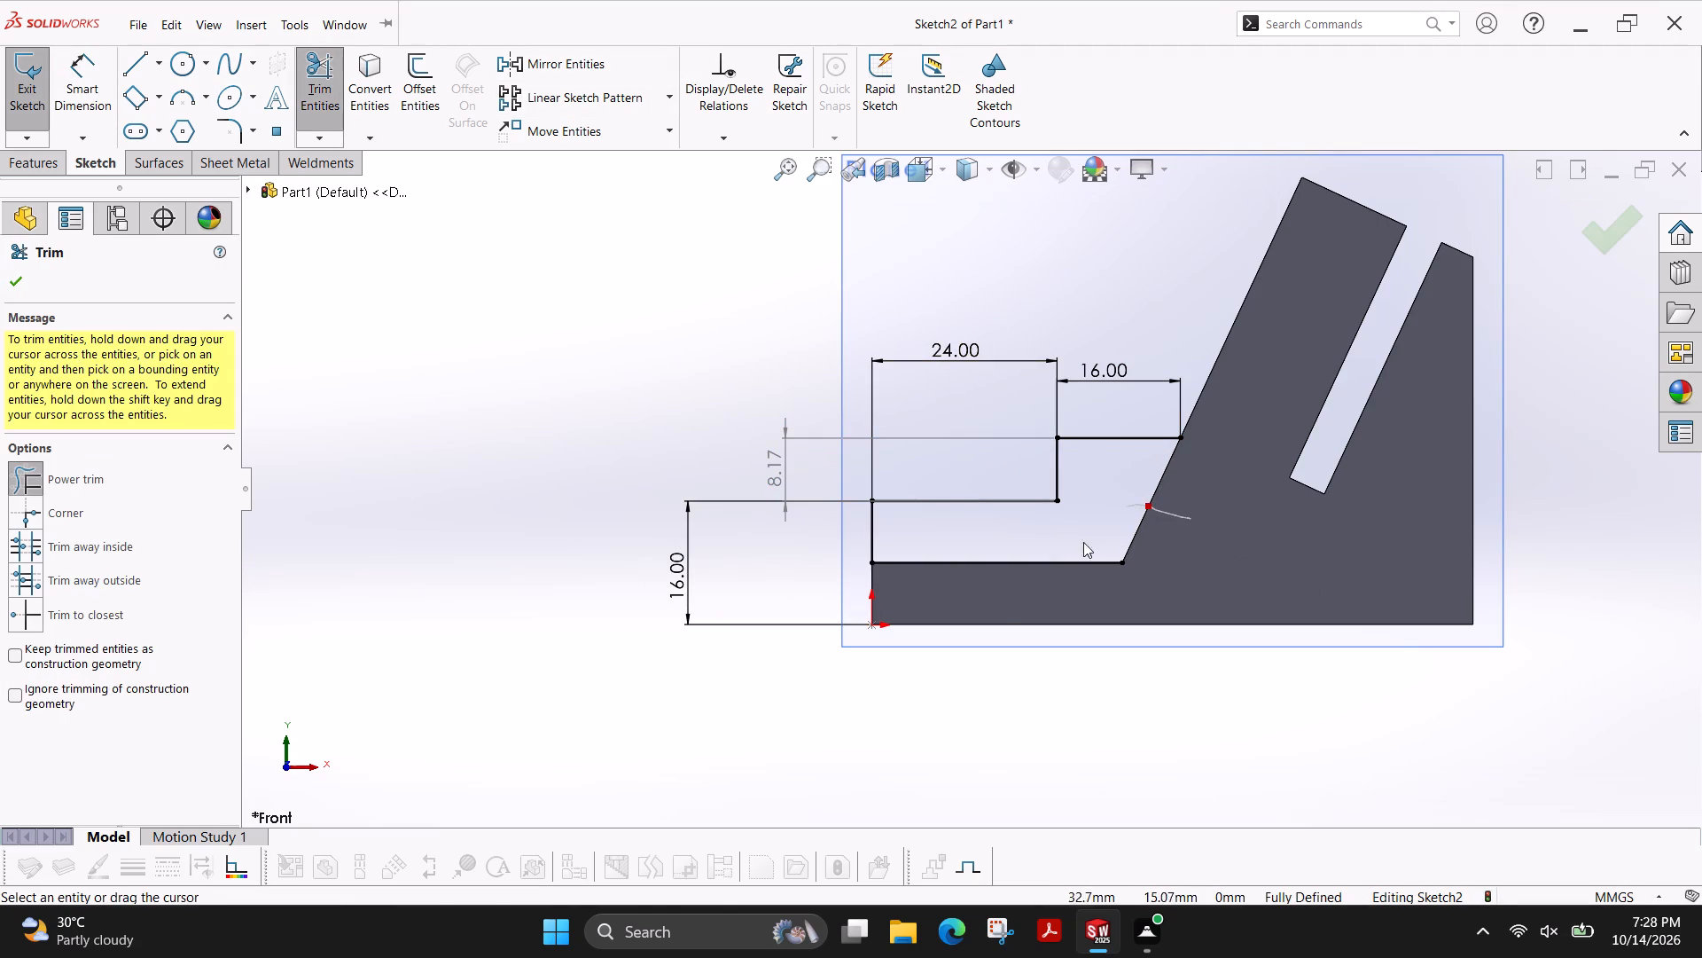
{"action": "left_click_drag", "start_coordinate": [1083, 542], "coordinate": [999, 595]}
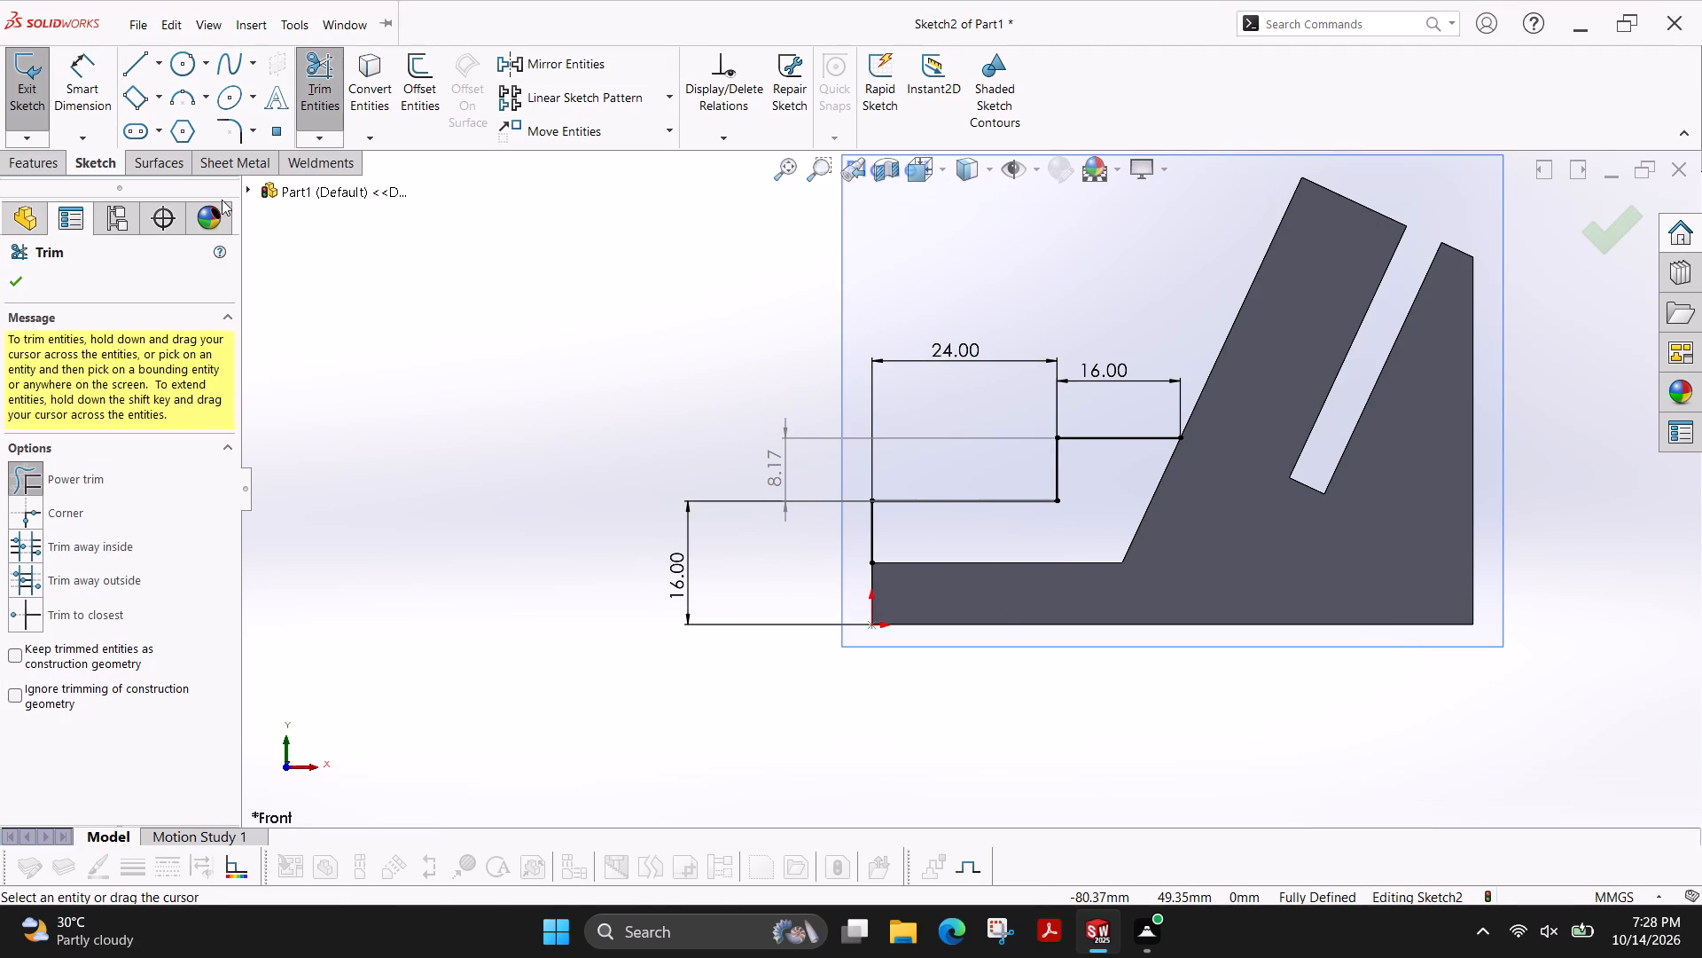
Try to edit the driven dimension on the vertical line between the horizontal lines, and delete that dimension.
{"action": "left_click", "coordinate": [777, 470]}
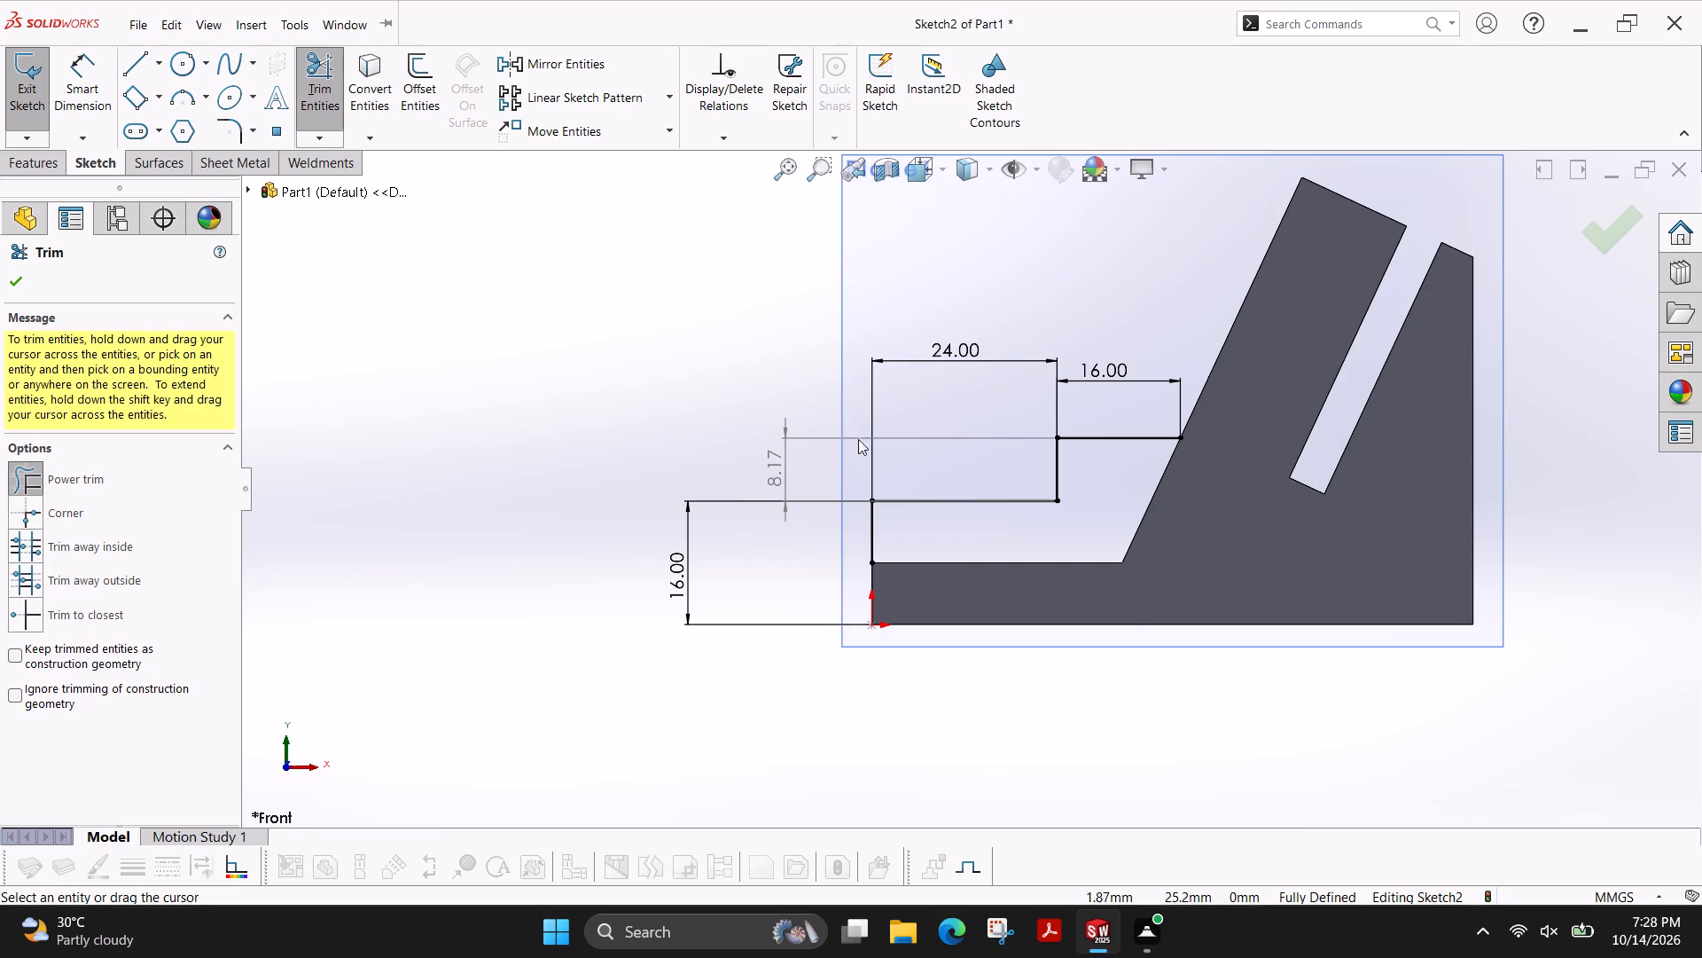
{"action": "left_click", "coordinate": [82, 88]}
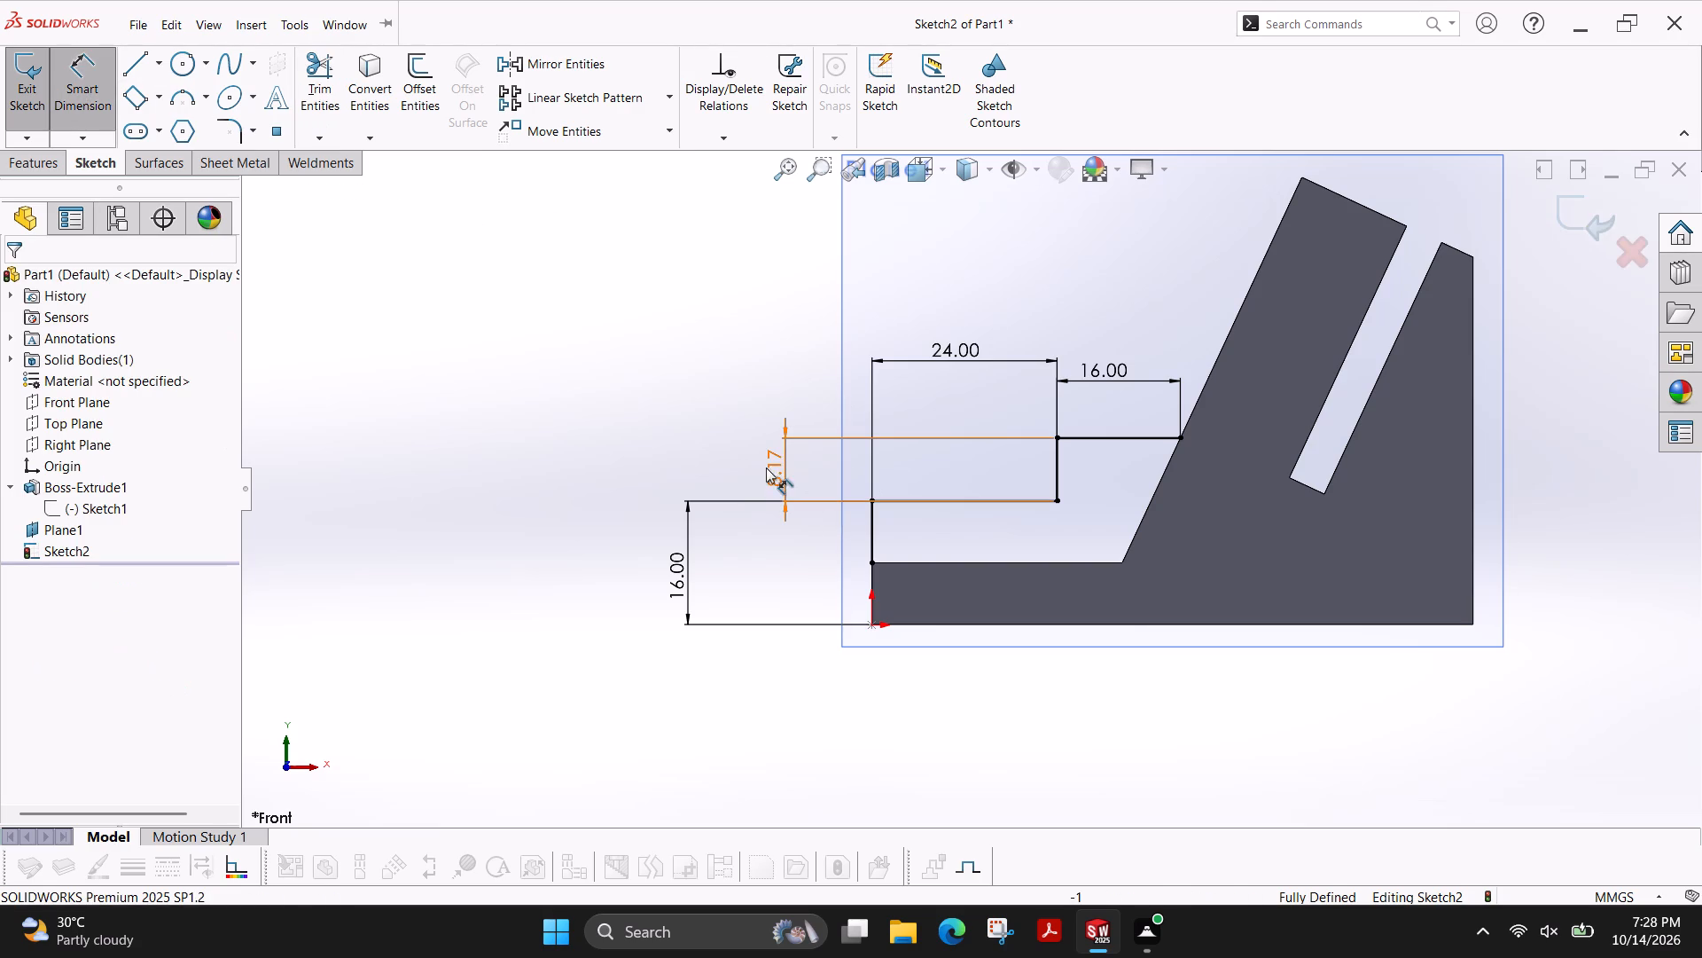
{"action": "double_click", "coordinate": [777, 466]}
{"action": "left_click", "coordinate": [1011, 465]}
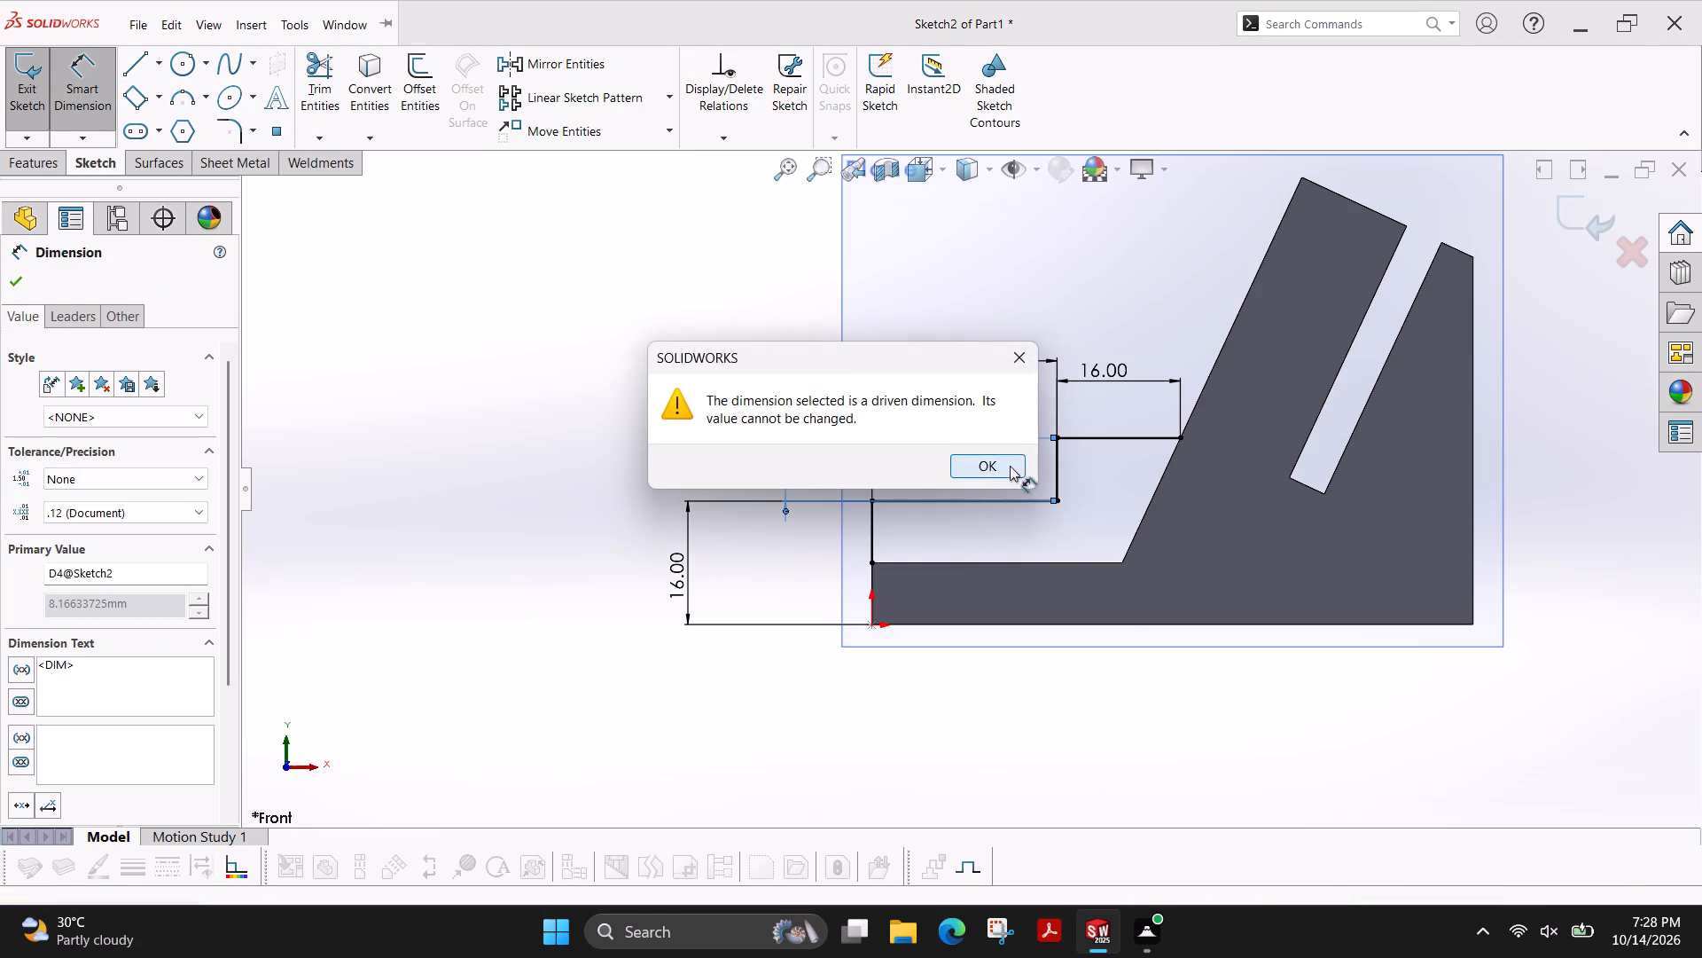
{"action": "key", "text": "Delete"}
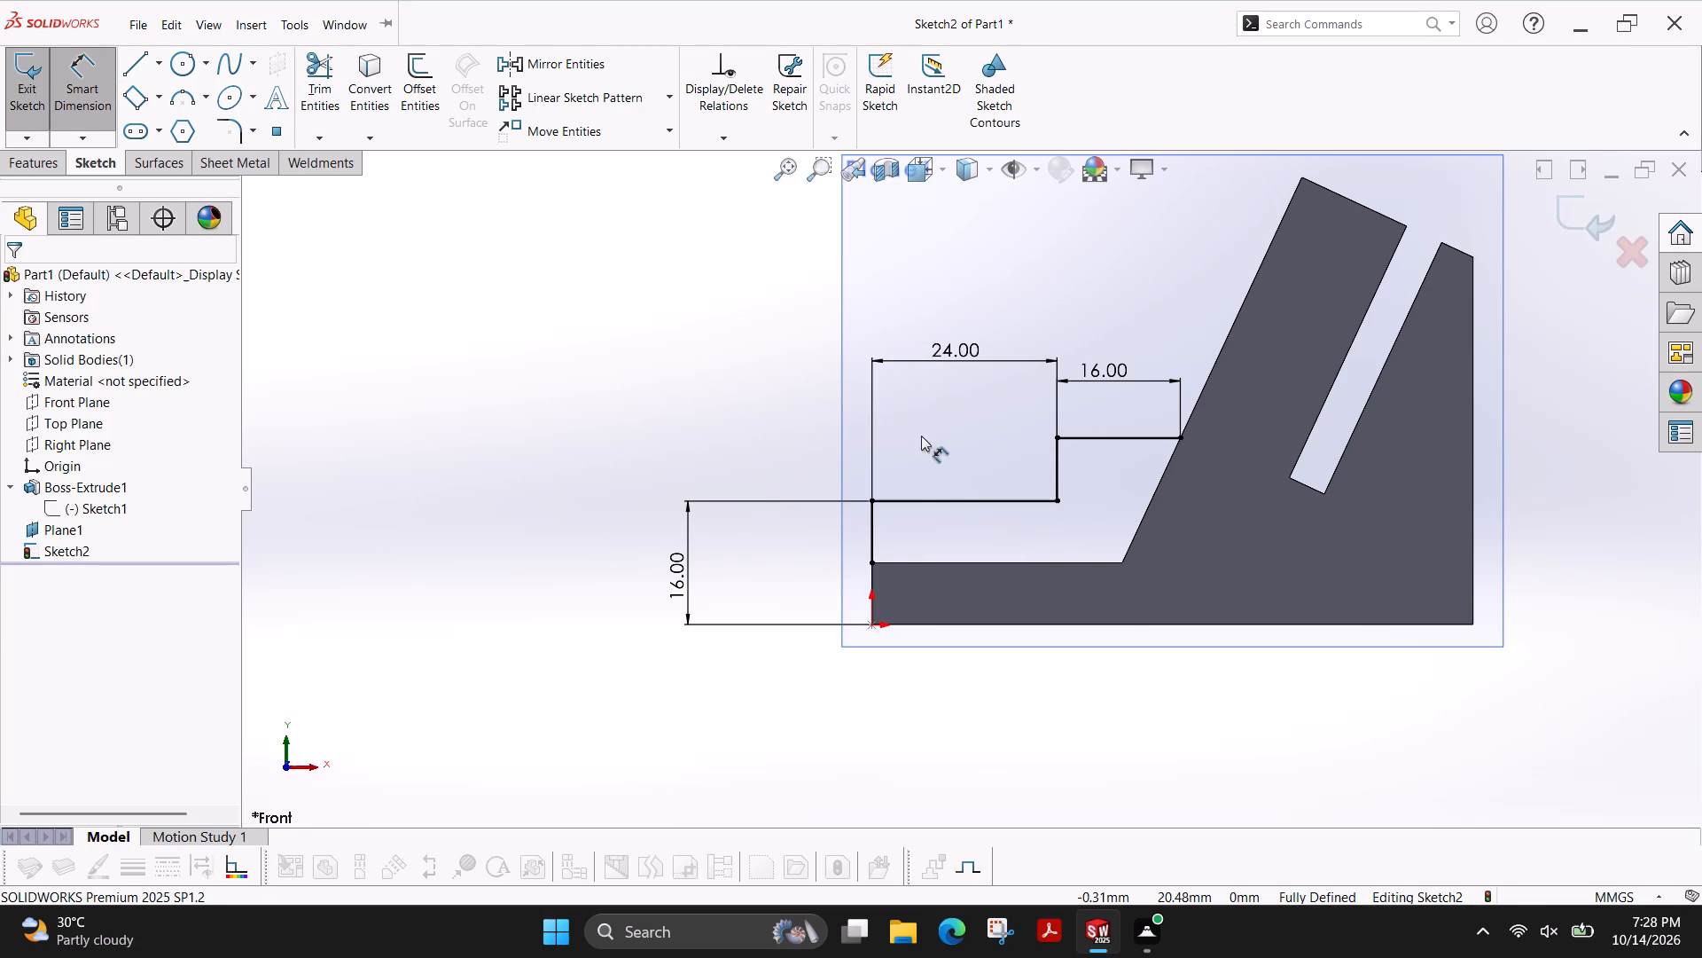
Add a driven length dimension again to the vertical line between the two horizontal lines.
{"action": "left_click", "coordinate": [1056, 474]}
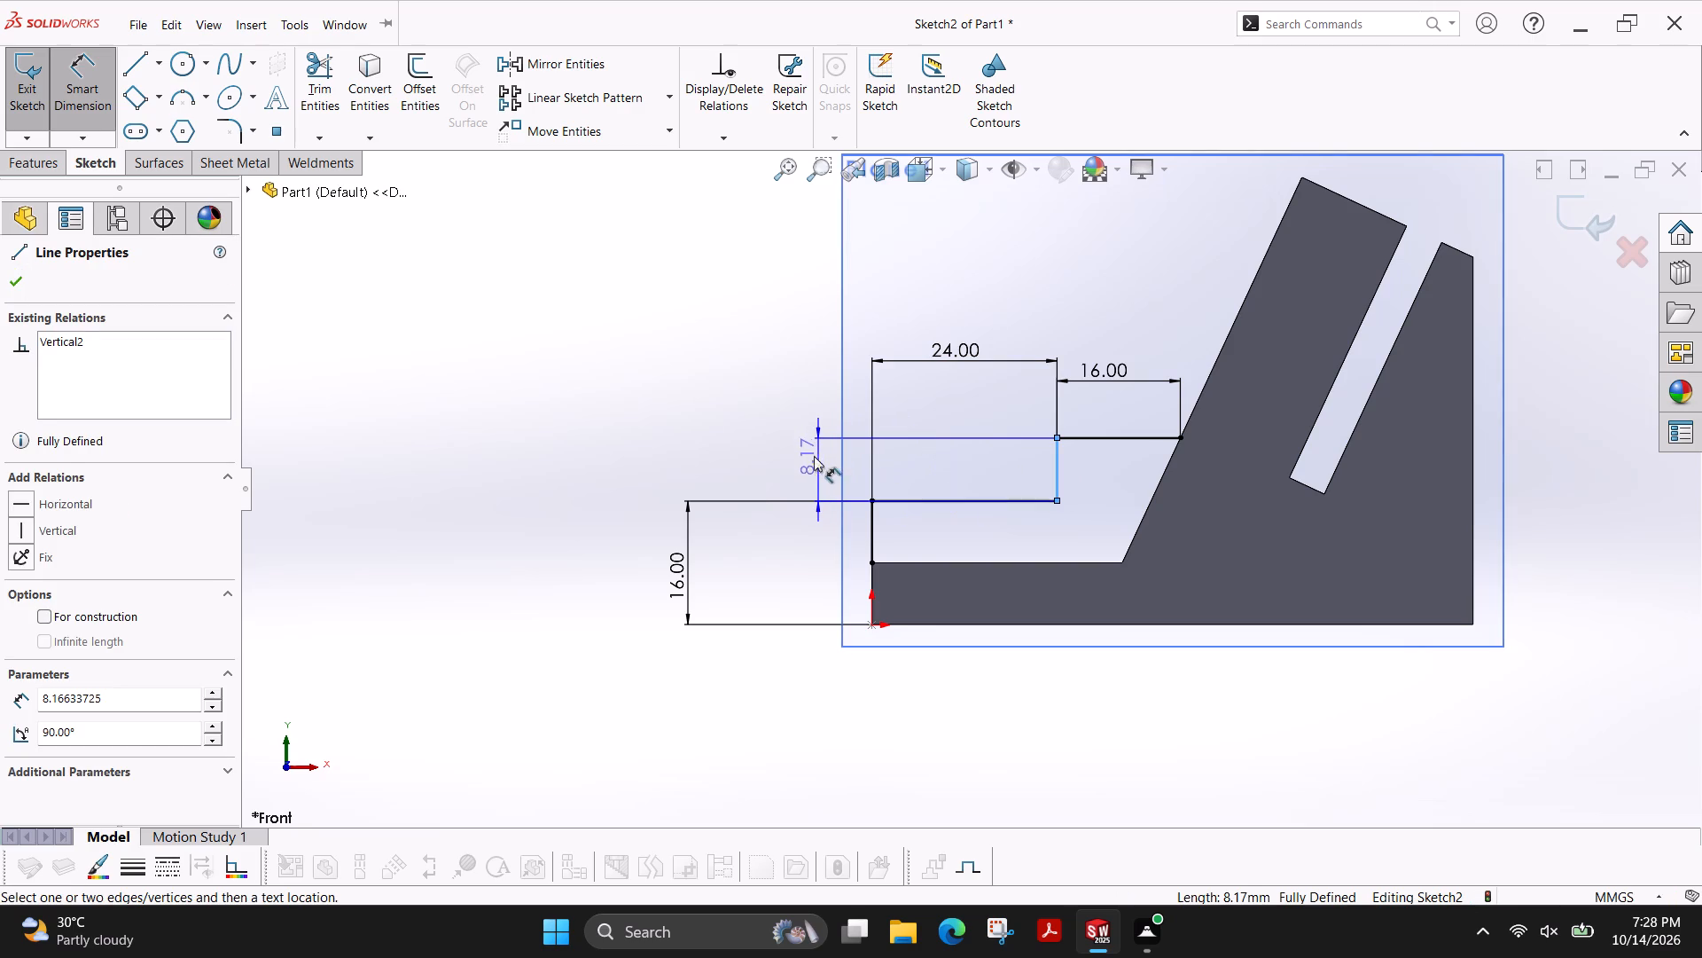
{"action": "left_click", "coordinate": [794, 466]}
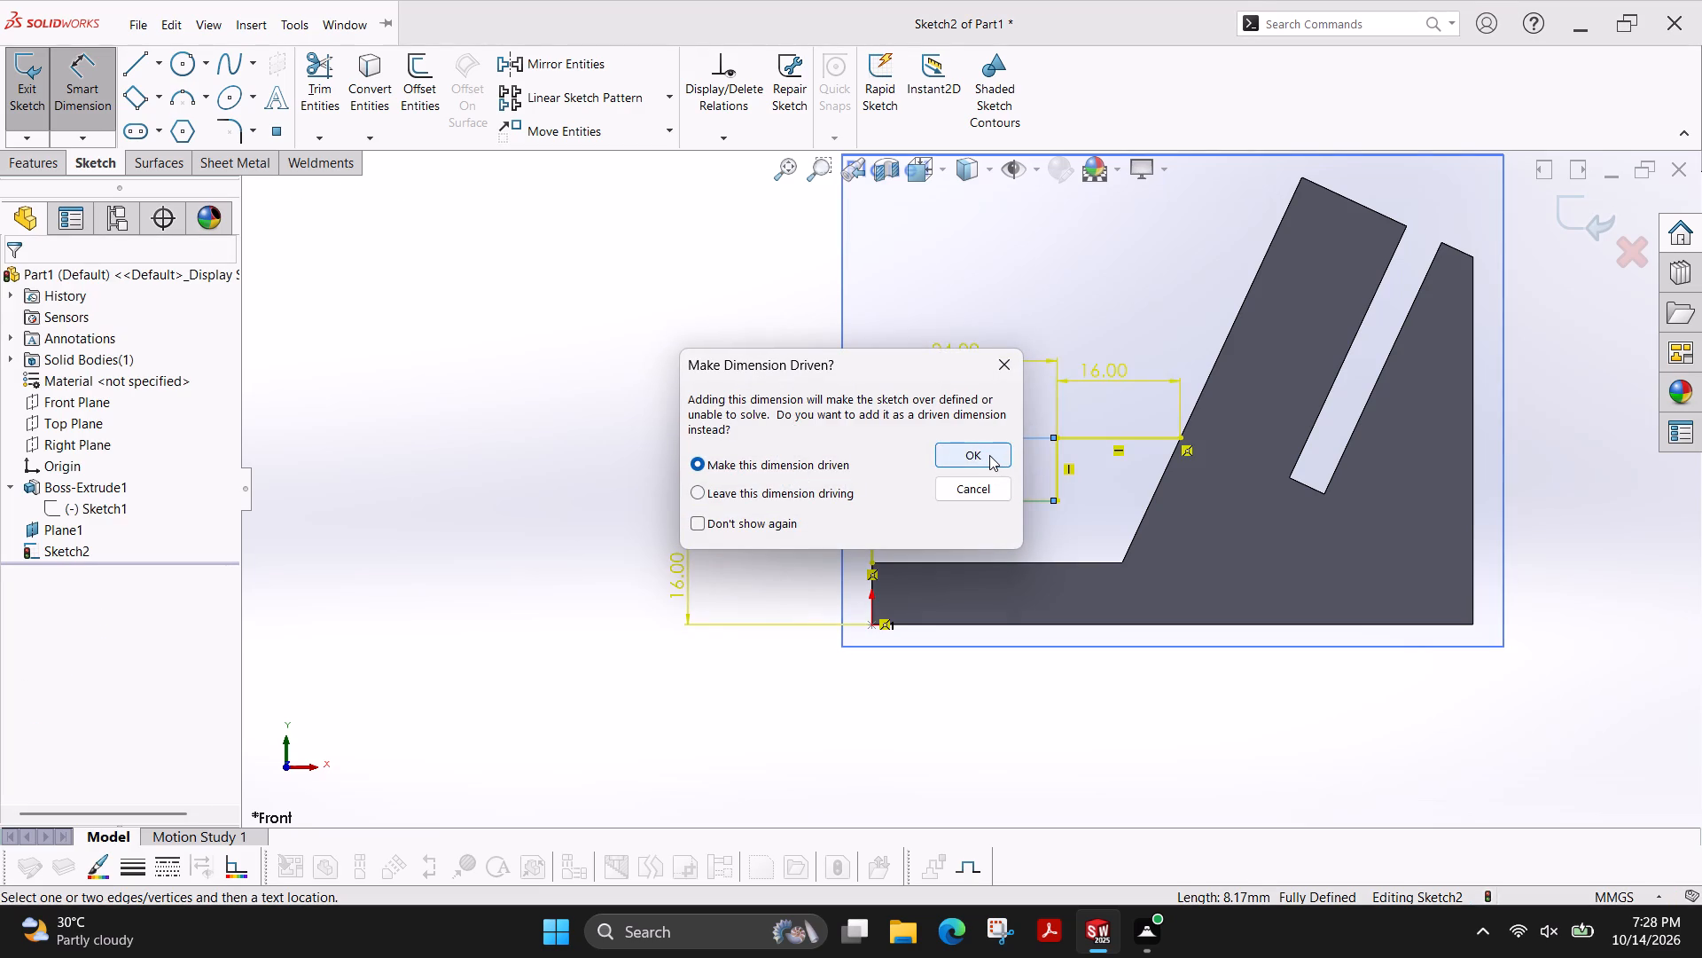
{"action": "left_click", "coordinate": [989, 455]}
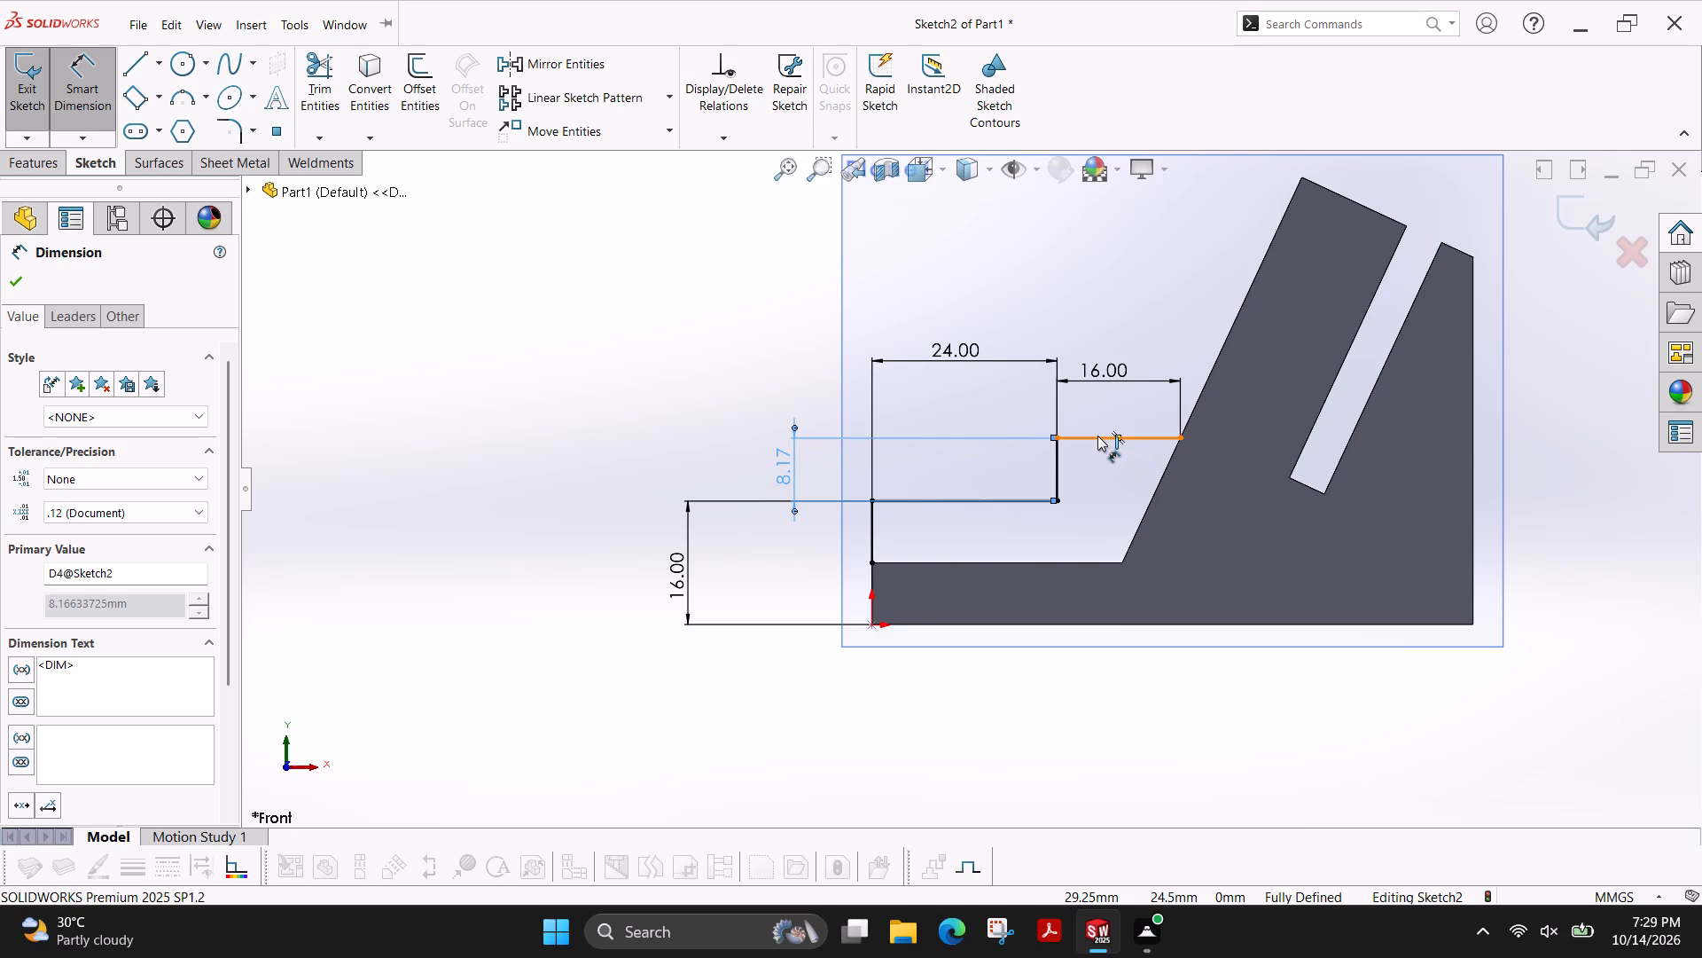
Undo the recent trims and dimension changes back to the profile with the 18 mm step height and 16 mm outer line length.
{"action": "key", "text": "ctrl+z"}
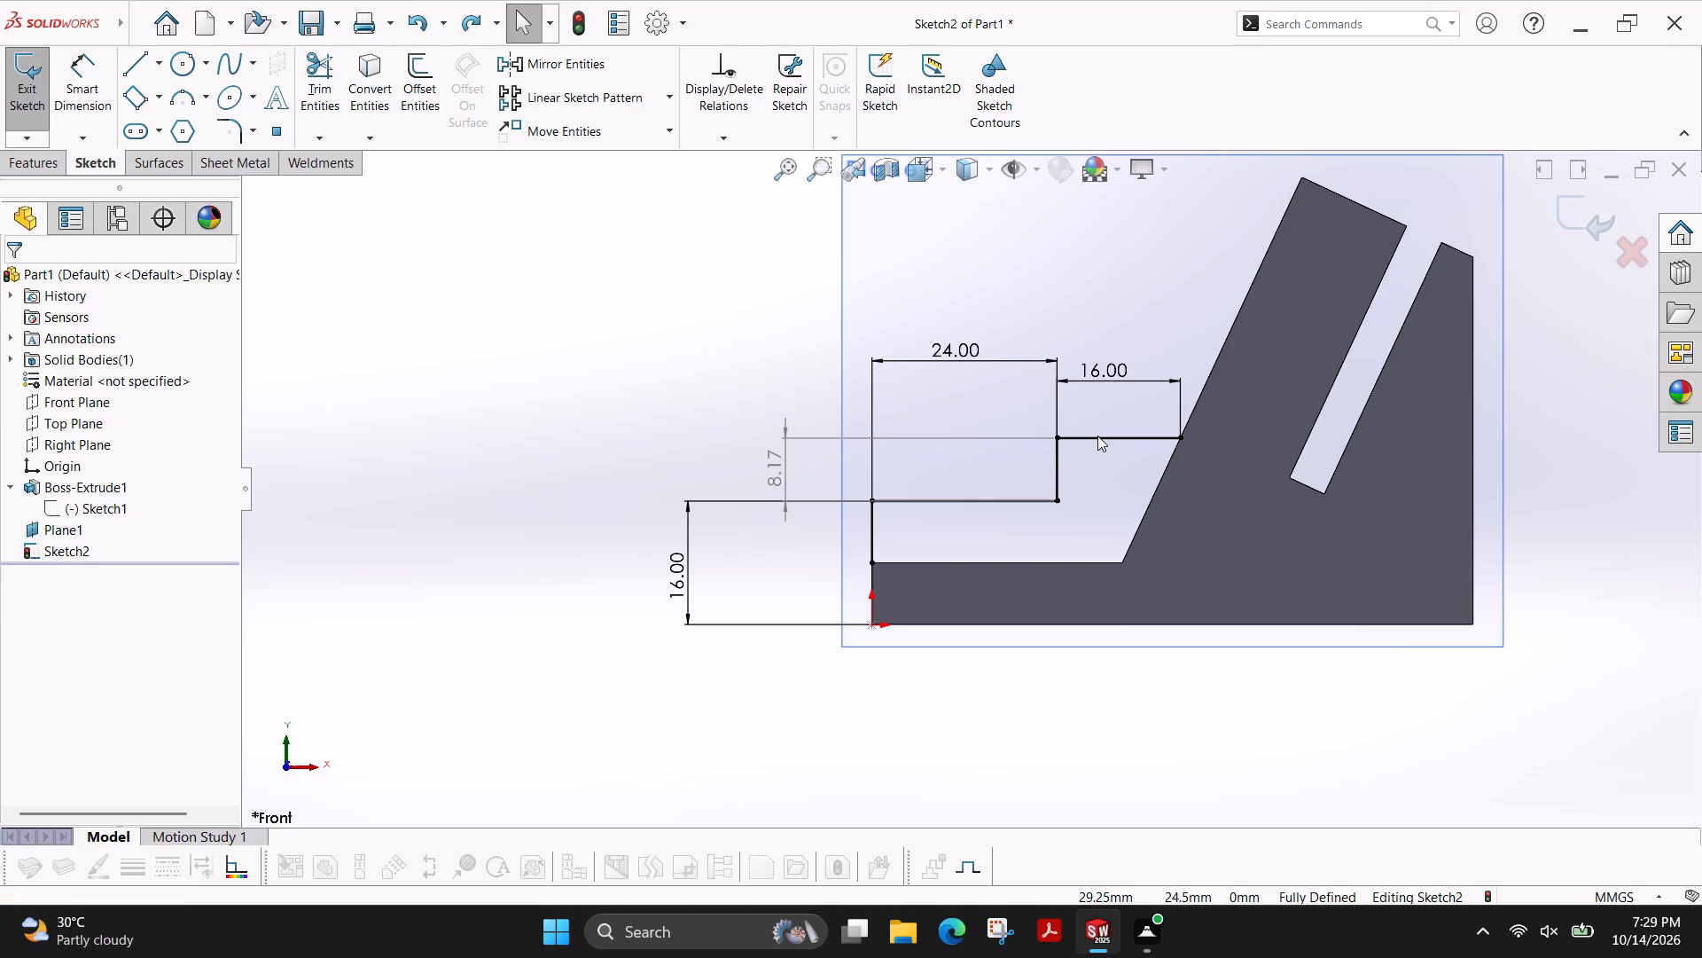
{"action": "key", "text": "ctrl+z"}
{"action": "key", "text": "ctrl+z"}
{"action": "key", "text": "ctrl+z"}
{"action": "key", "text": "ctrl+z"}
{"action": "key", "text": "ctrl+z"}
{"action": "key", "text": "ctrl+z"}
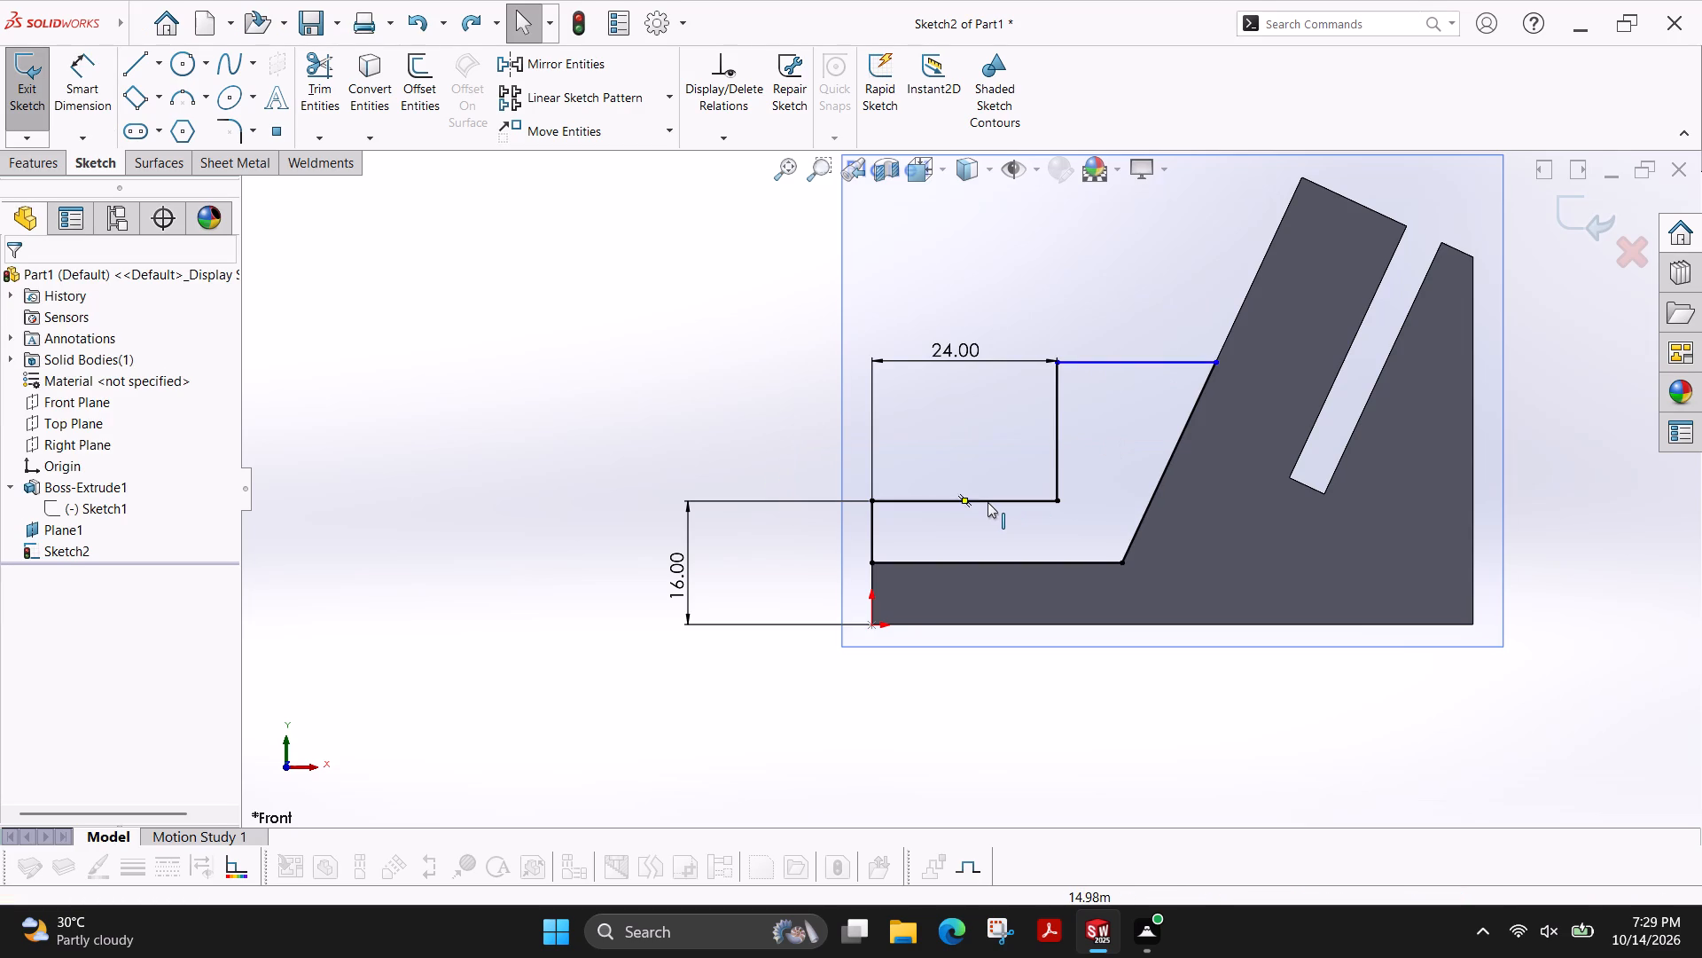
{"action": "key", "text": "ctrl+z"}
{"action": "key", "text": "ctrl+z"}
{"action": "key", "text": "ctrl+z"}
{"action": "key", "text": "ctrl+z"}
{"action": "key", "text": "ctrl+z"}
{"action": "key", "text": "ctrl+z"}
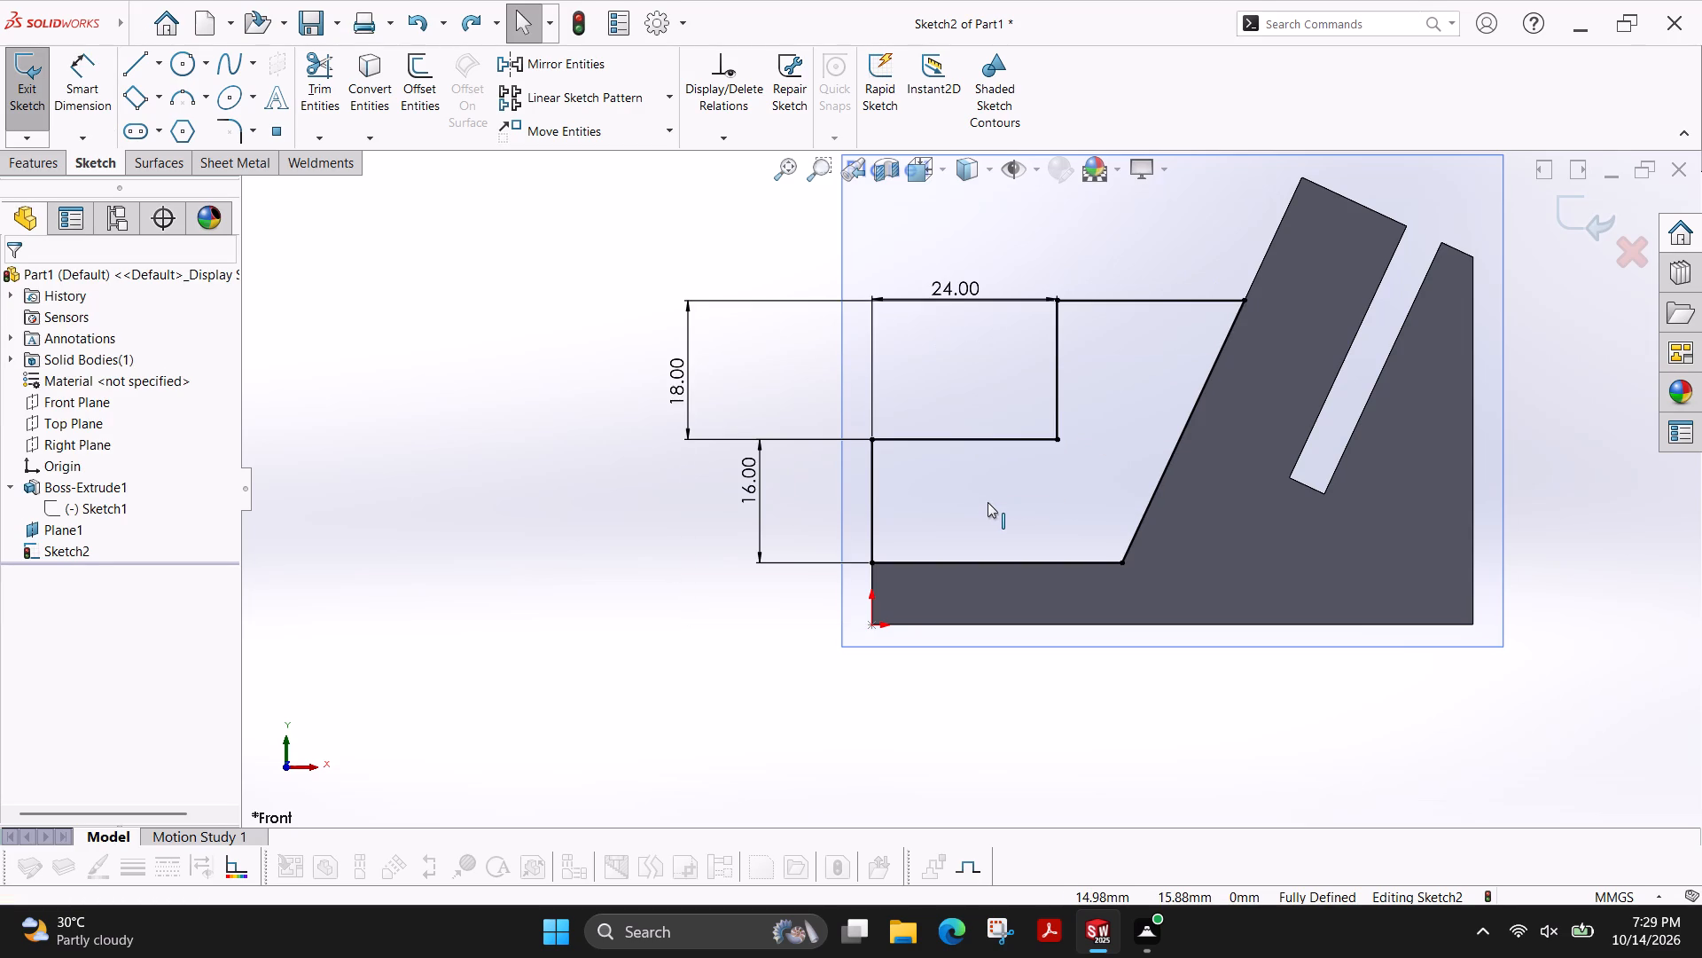
Undo all remaining dimensions and lines of the stepped profile, back to an empty second sketch.
{"action": "key", "text": "ctrl+z"}
{"action": "key", "text": "ctrl+z"}
{"action": "key", "text": "ctrl+z"}
{"action": "key", "text": "ctrl+z"}
{"action": "key", "text": "ctrl+z"}
{"action": "key", "text": "ctrl+z"}
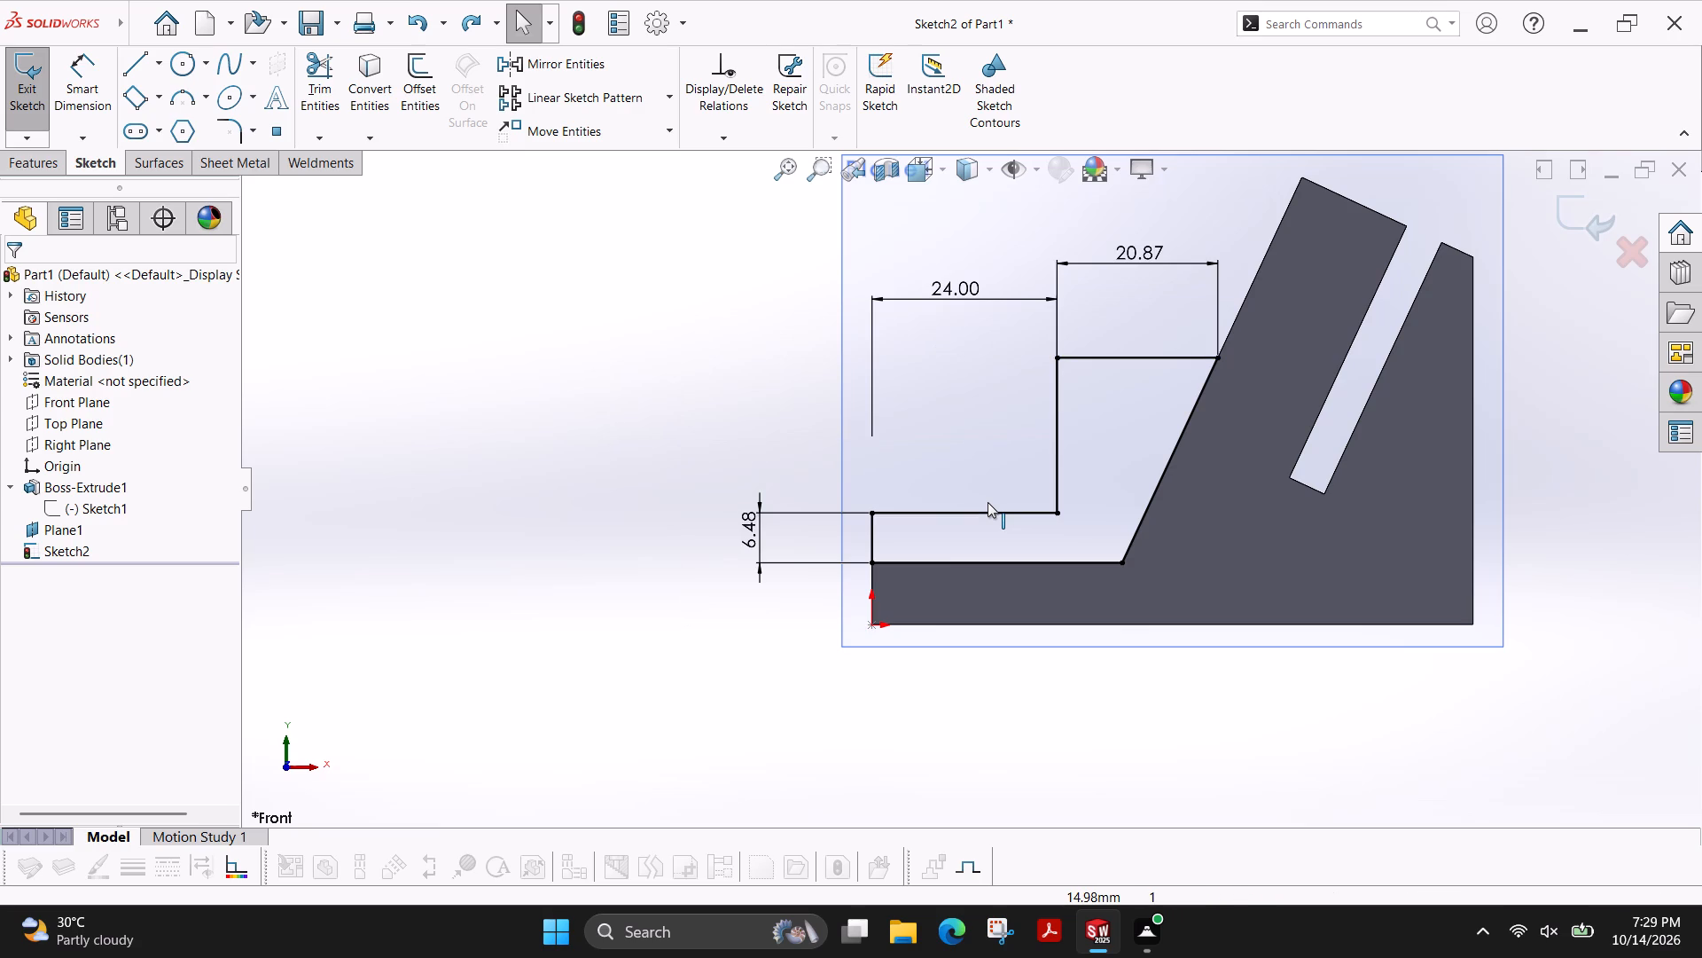
{"action": "key", "text": "ctrl+z"}
{"action": "key", "text": "ctrl+z"}
{"action": "key", "text": "ctrl+z"}
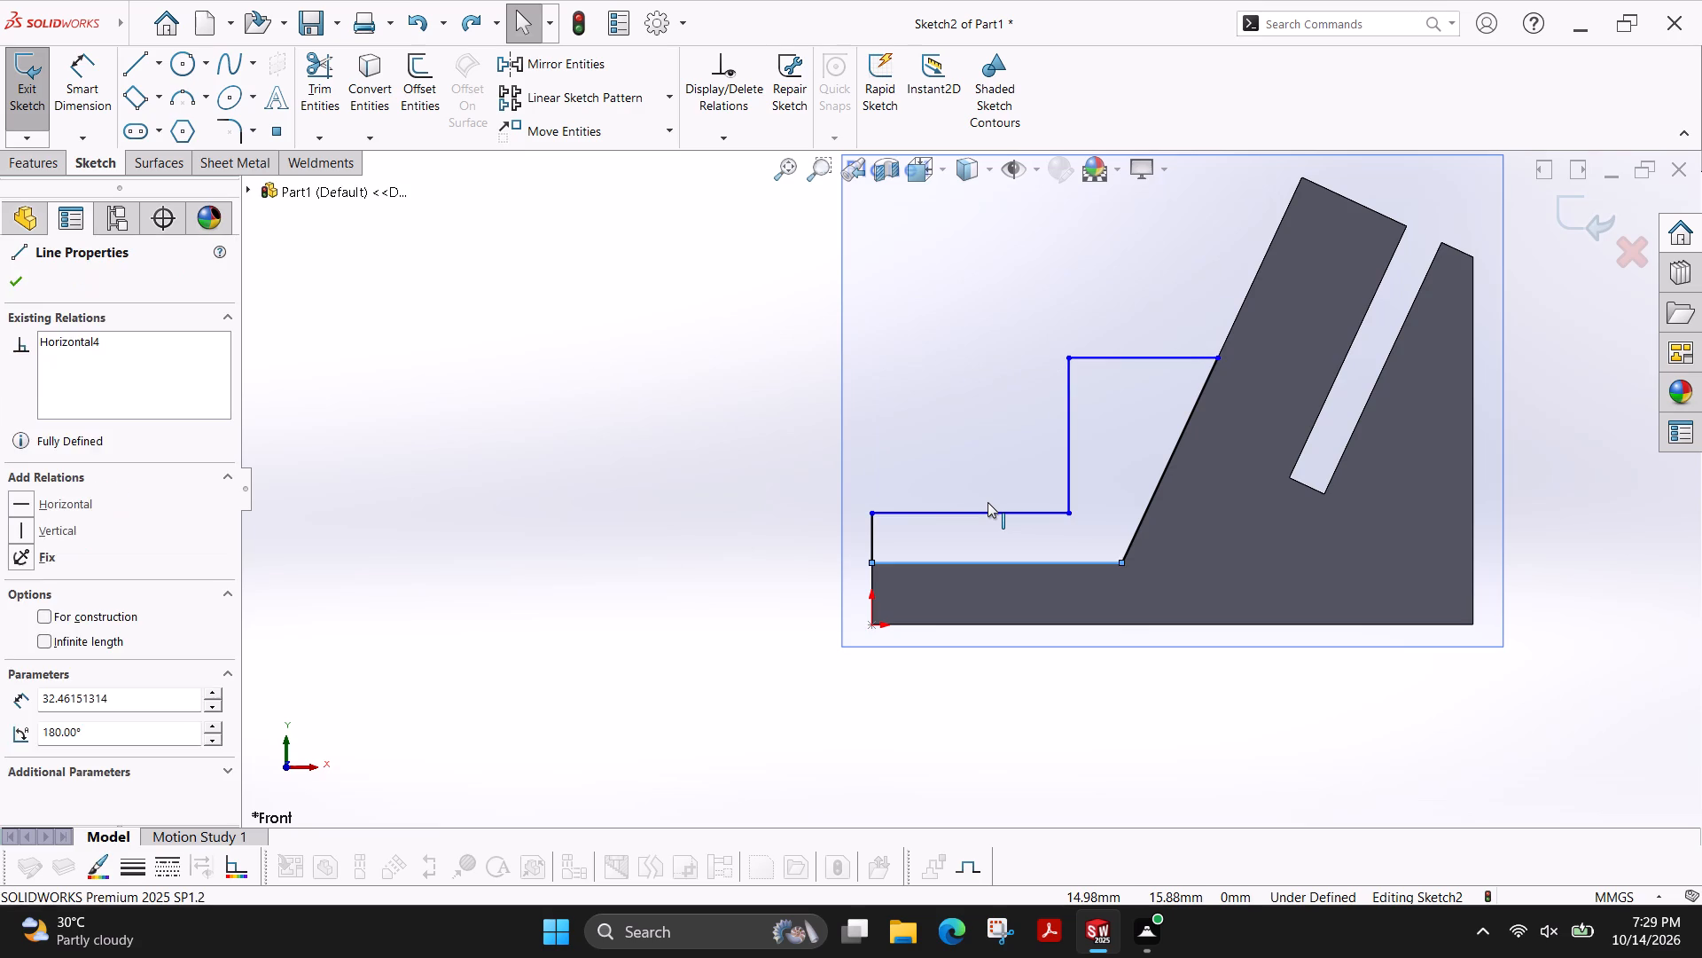
{"action": "key", "text": "ctrl+z"}
{"action": "key", "text": "ctrl+z"}
{"action": "key", "text": "ctrl+z"}
{"action": "key", "text": "ctrl+z"}
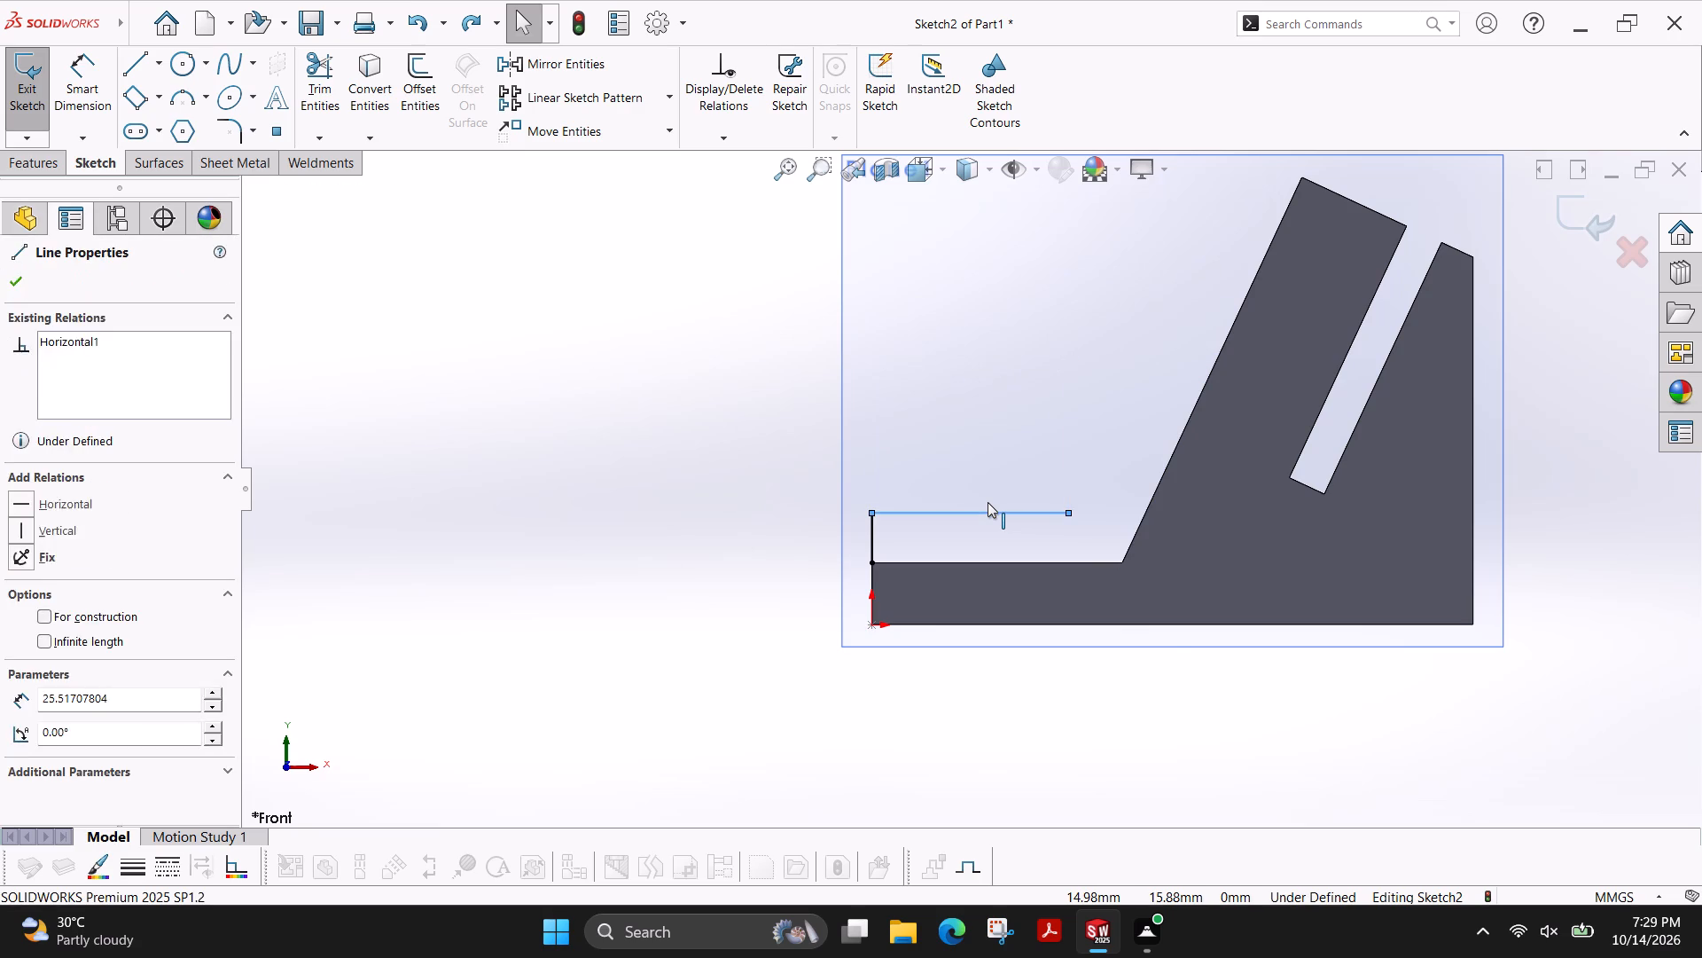
{"action": "key", "text": "ctrl+z"}
{"action": "key", "text": "ctrl+z"}
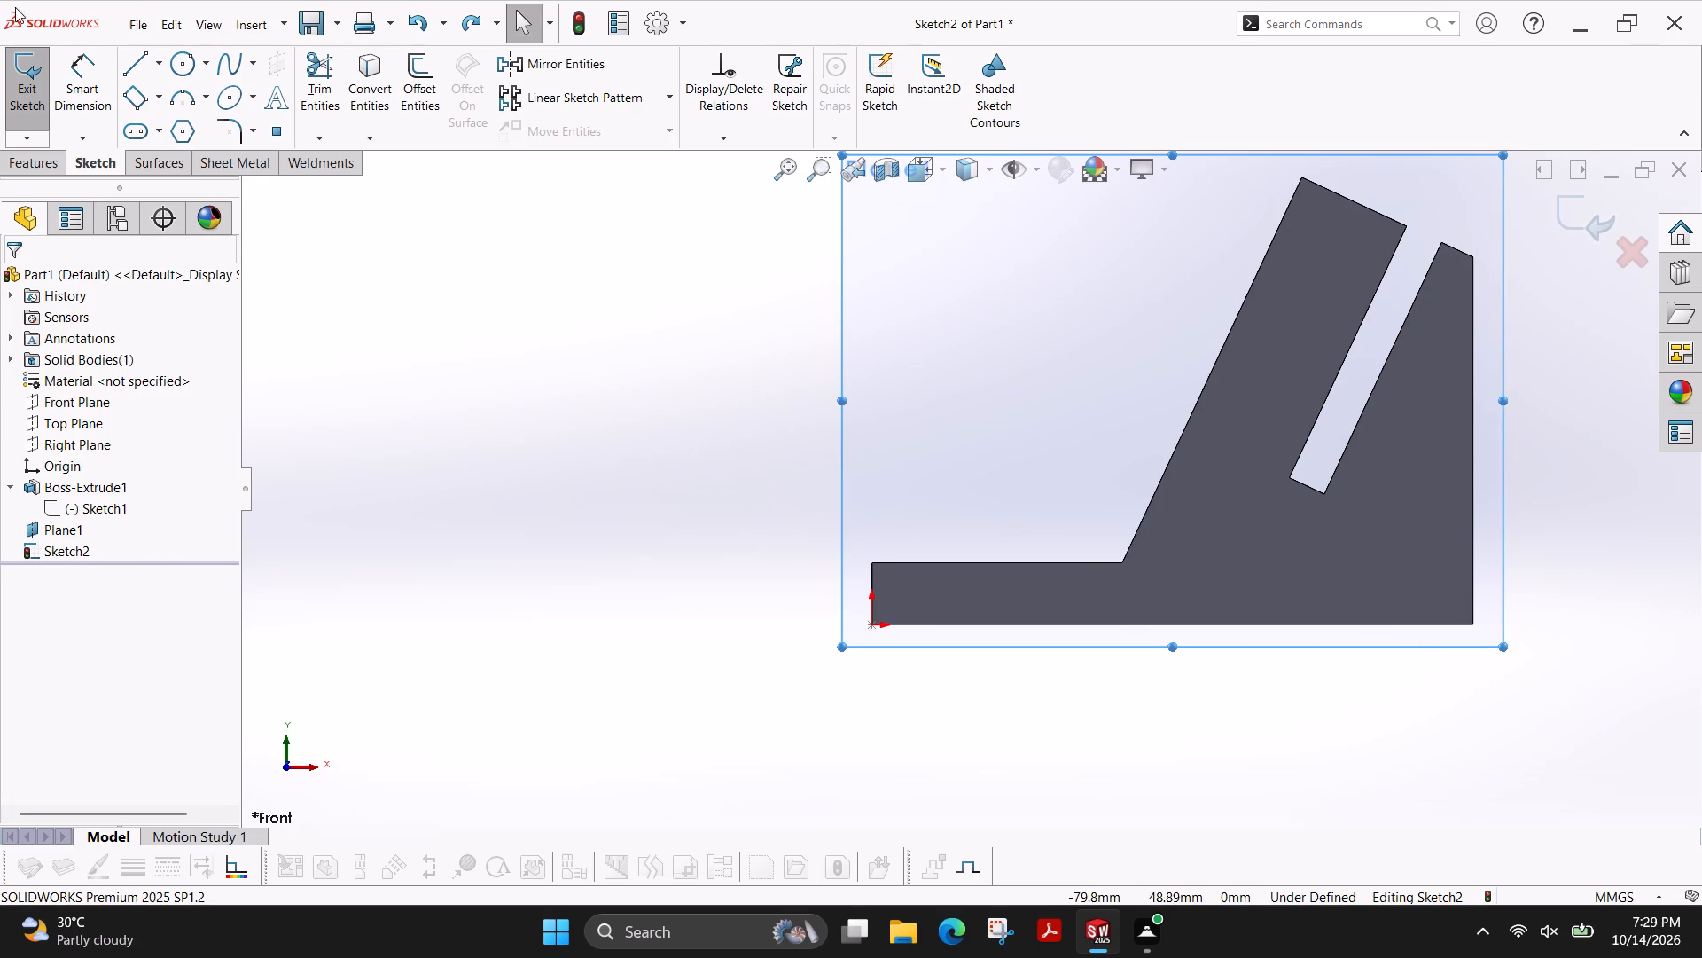
{"action": "left_click", "coordinate": [555, 246]}
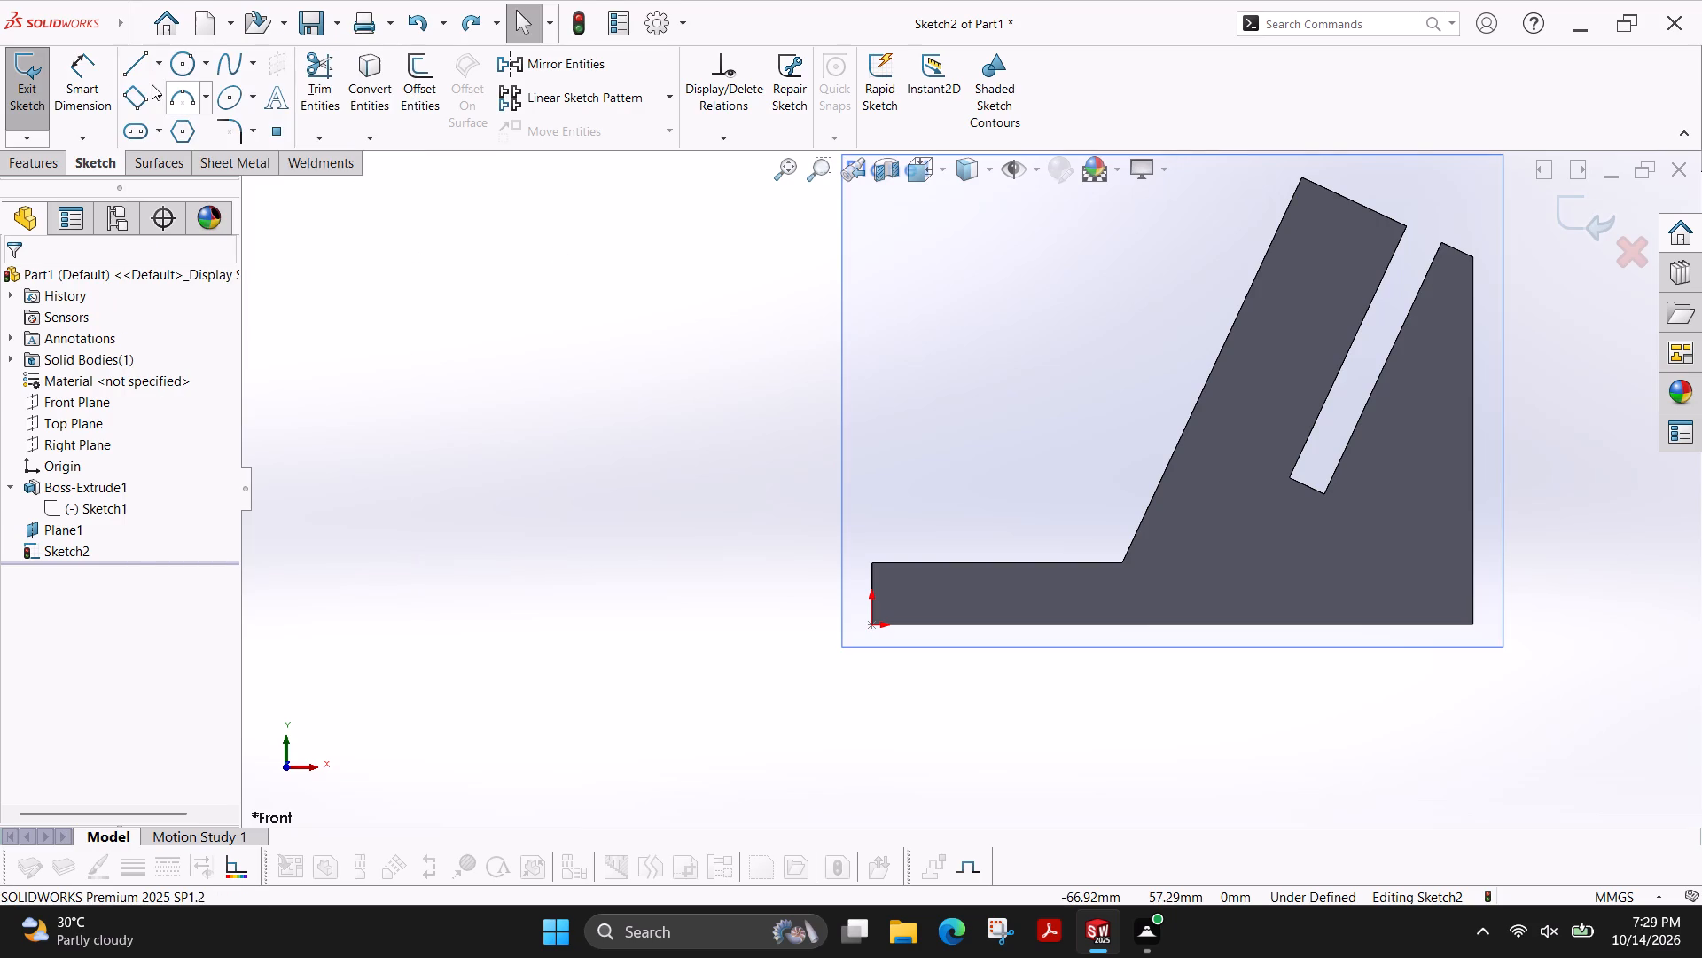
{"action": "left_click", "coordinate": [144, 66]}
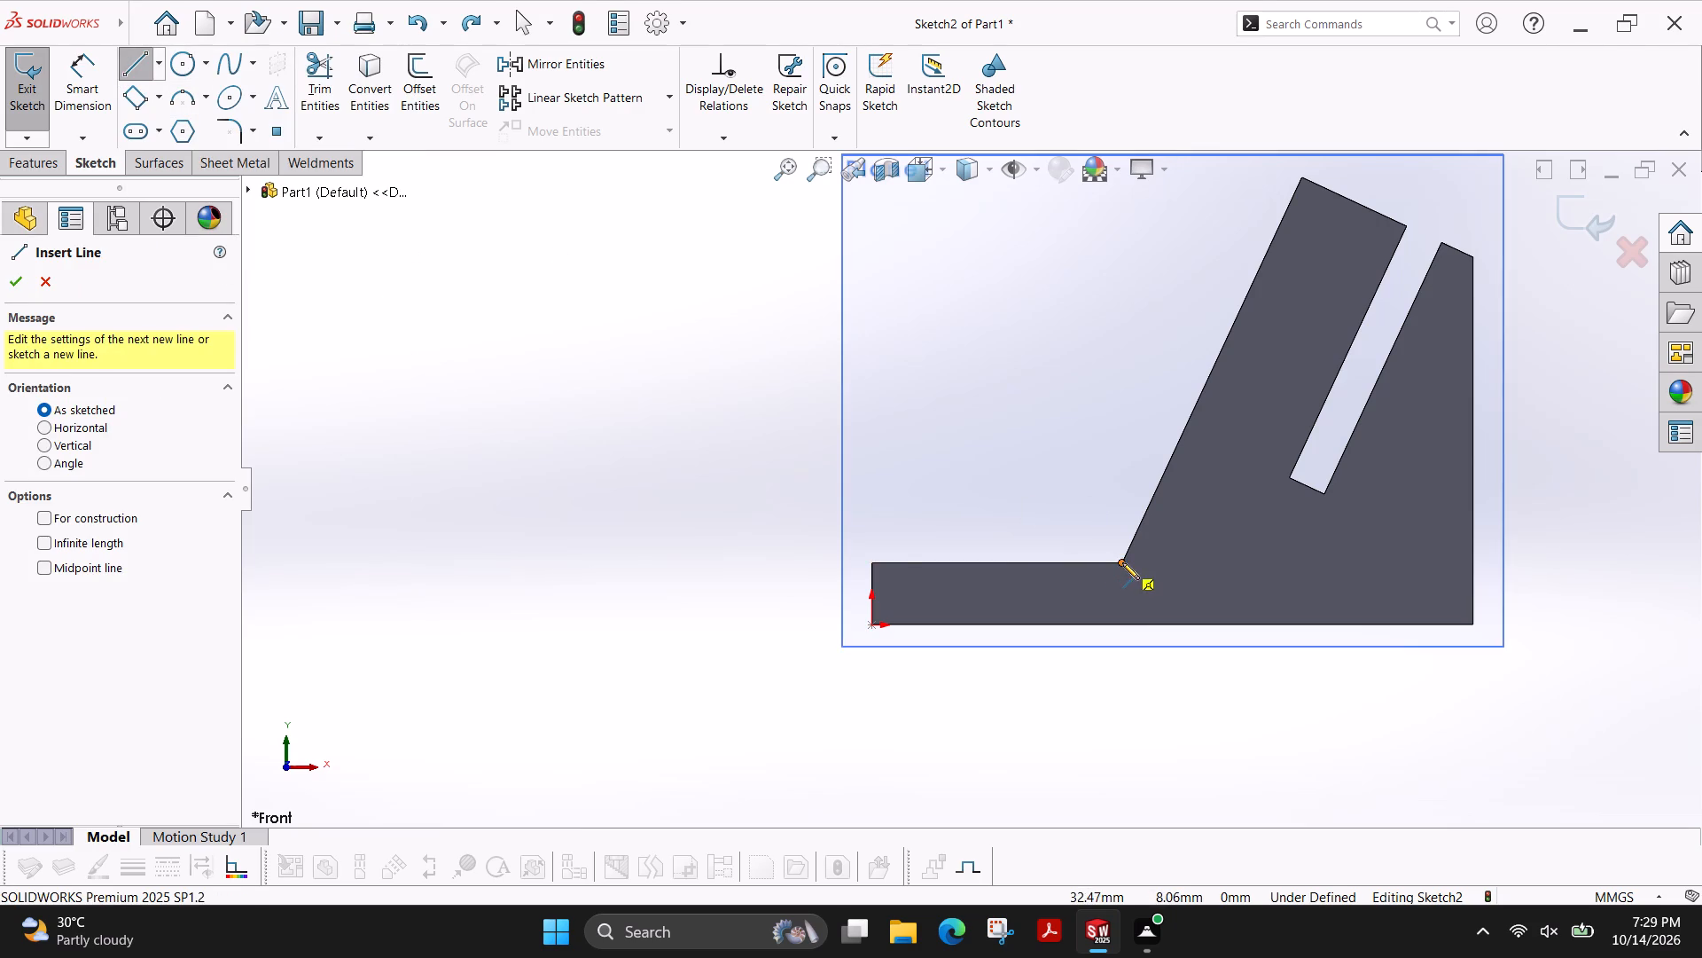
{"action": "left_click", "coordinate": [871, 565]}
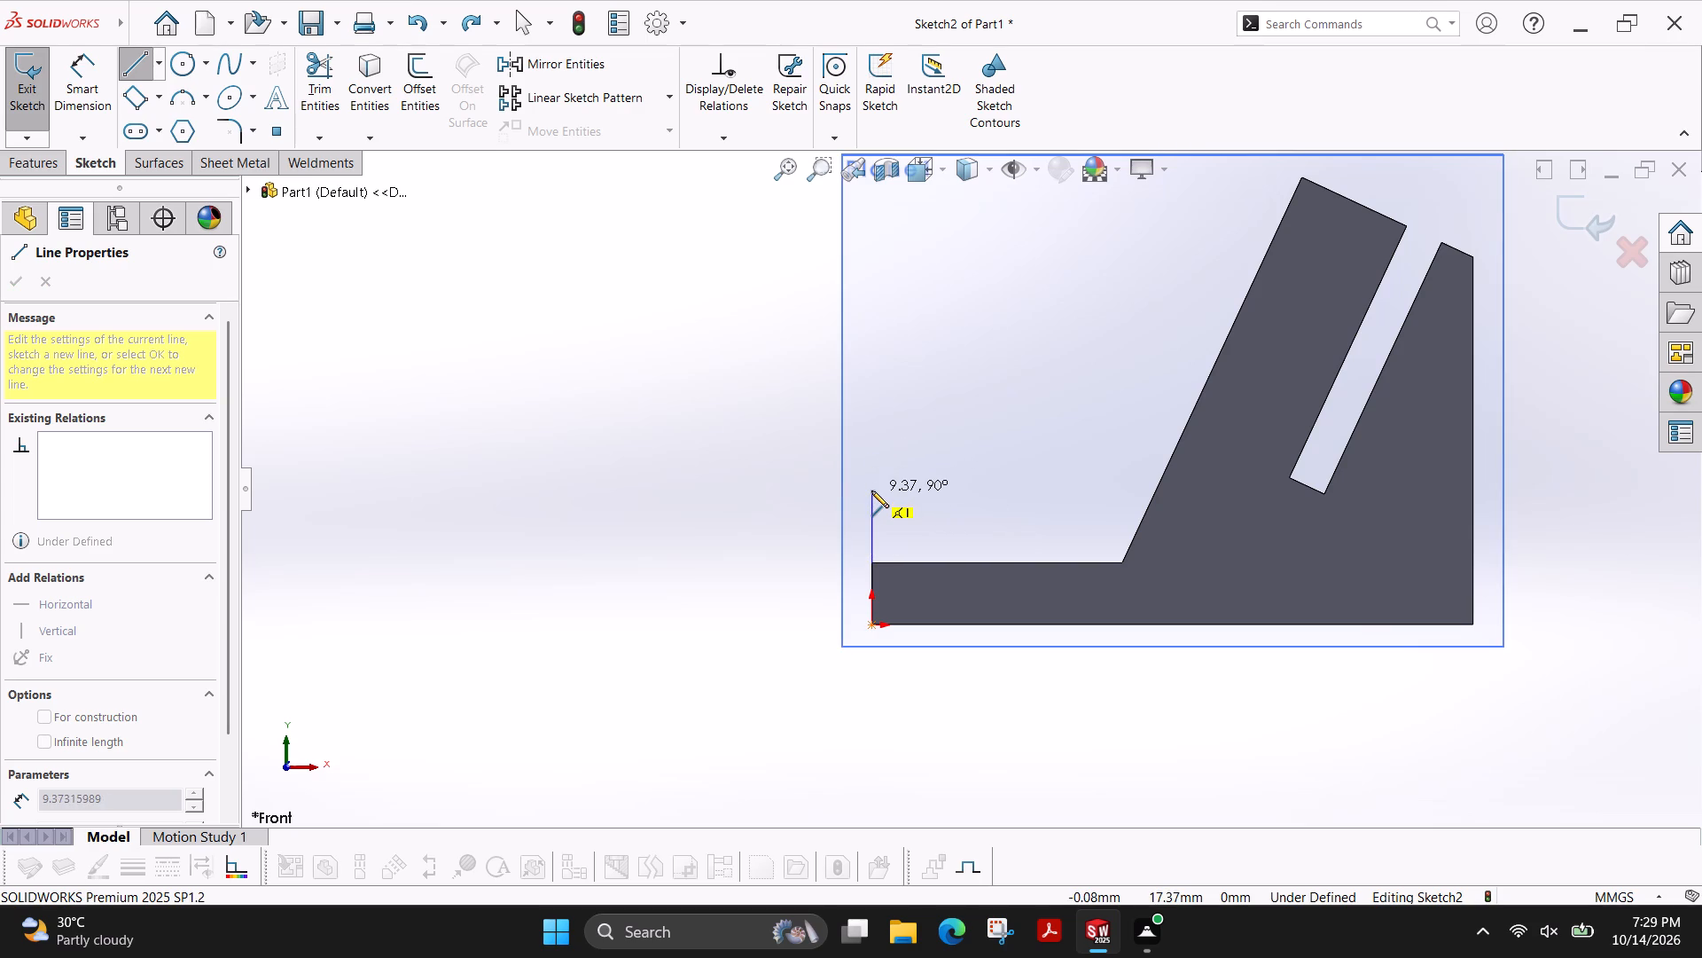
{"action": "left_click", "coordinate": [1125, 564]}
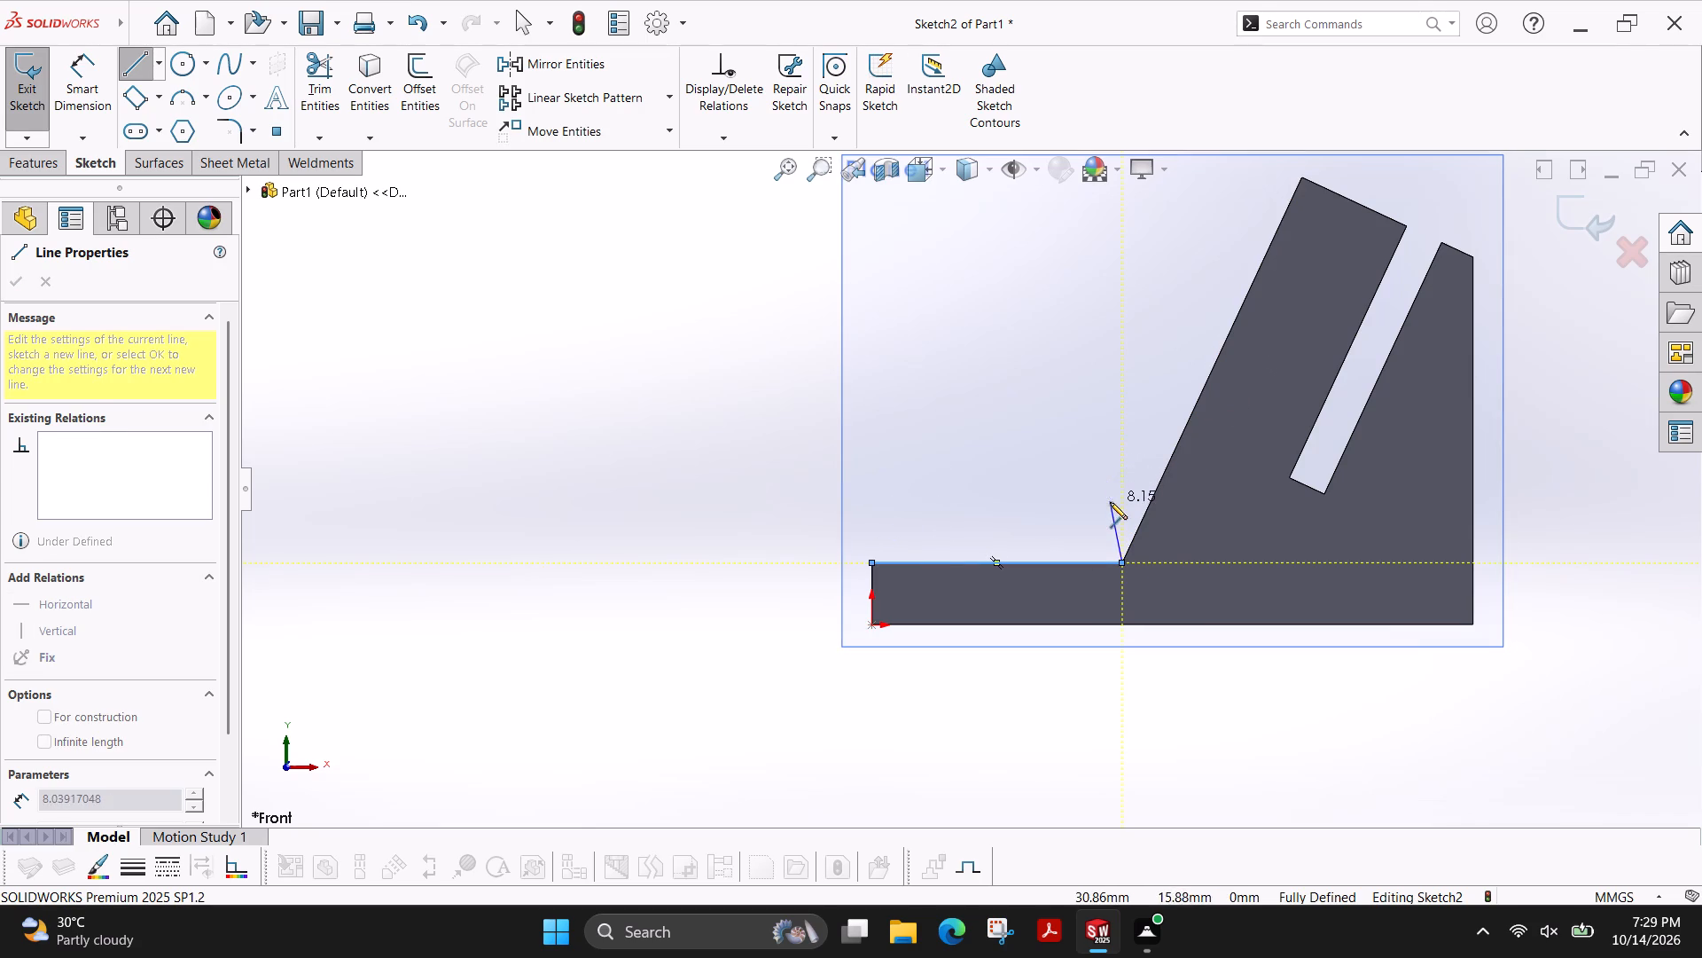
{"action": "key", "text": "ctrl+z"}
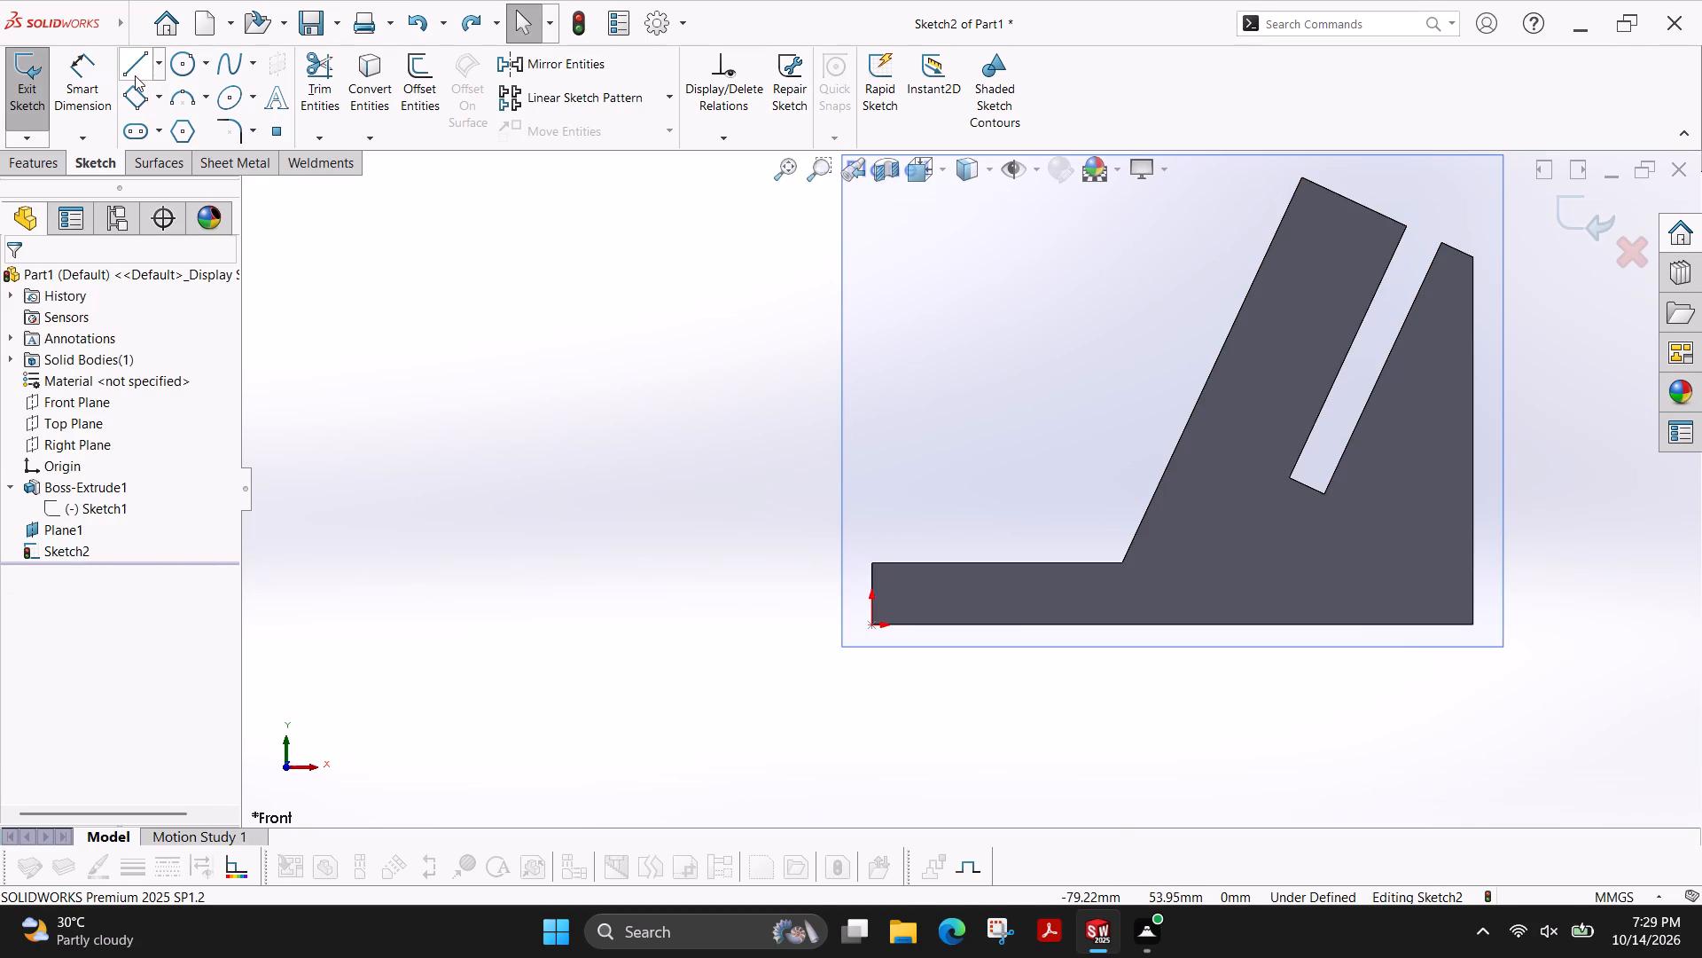
Sketch a closed stepped profile on the base: about 8 mm up, 24 across, 18 up, 20.6 across, closing along the bracket's slanted and top base edges.
{"action": "left_click", "coordinate": [135, 75]}
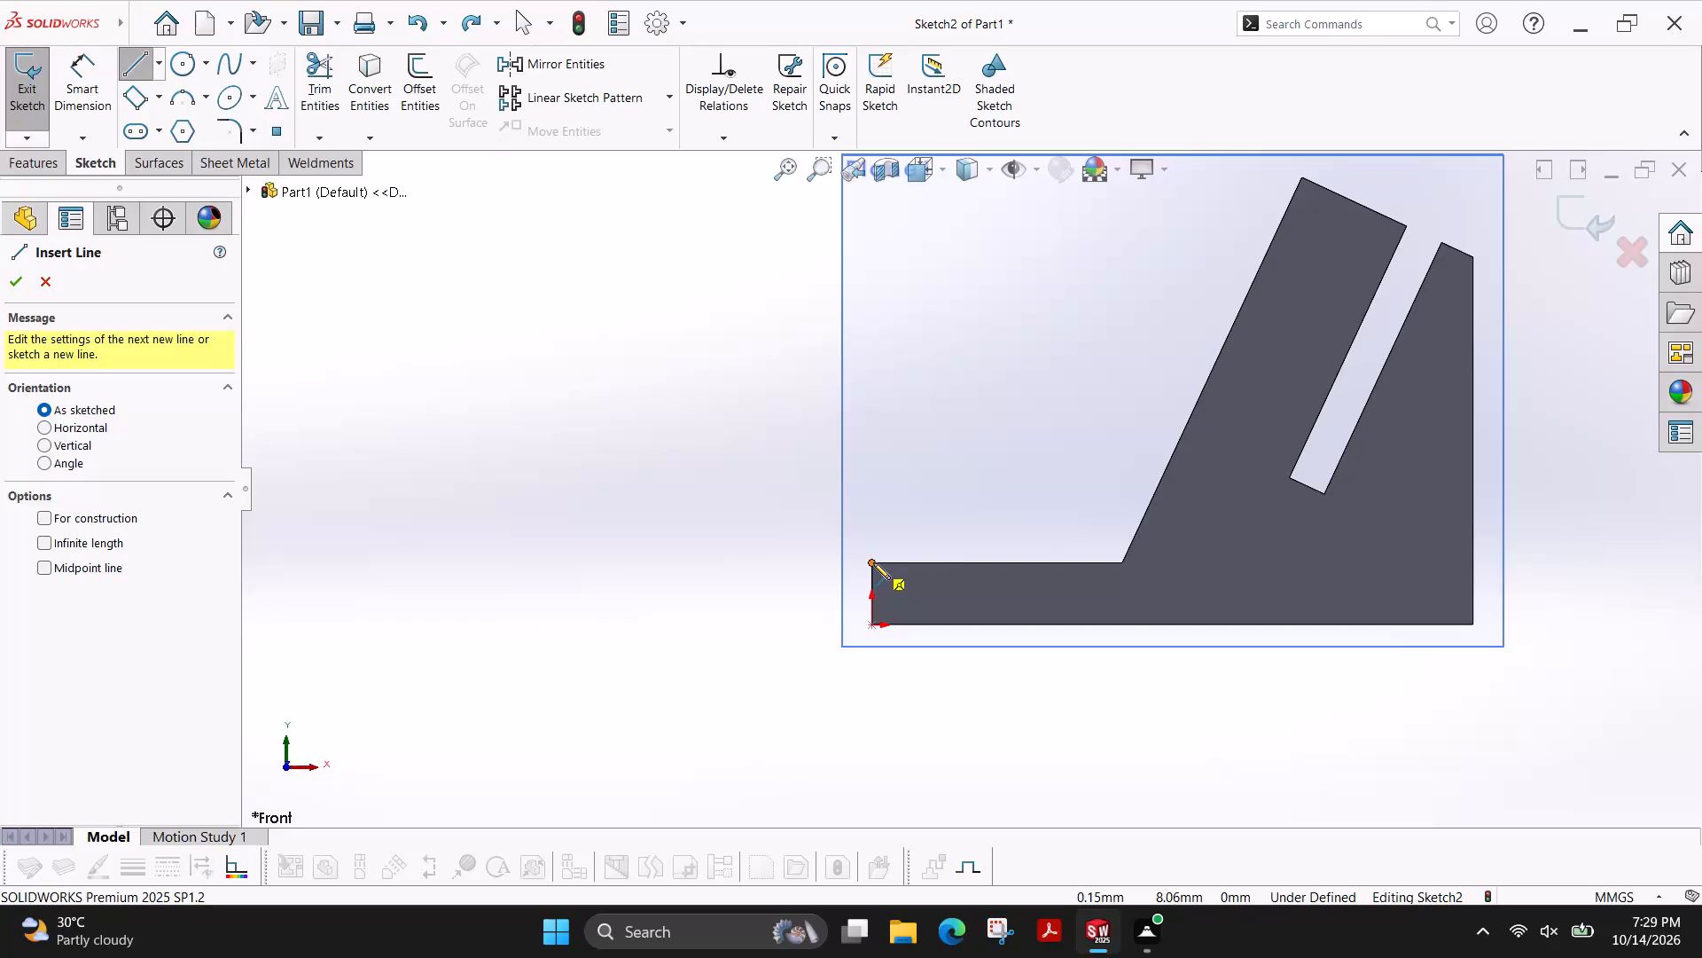
{"action": "left_click", "coordinate": [873, 562]}
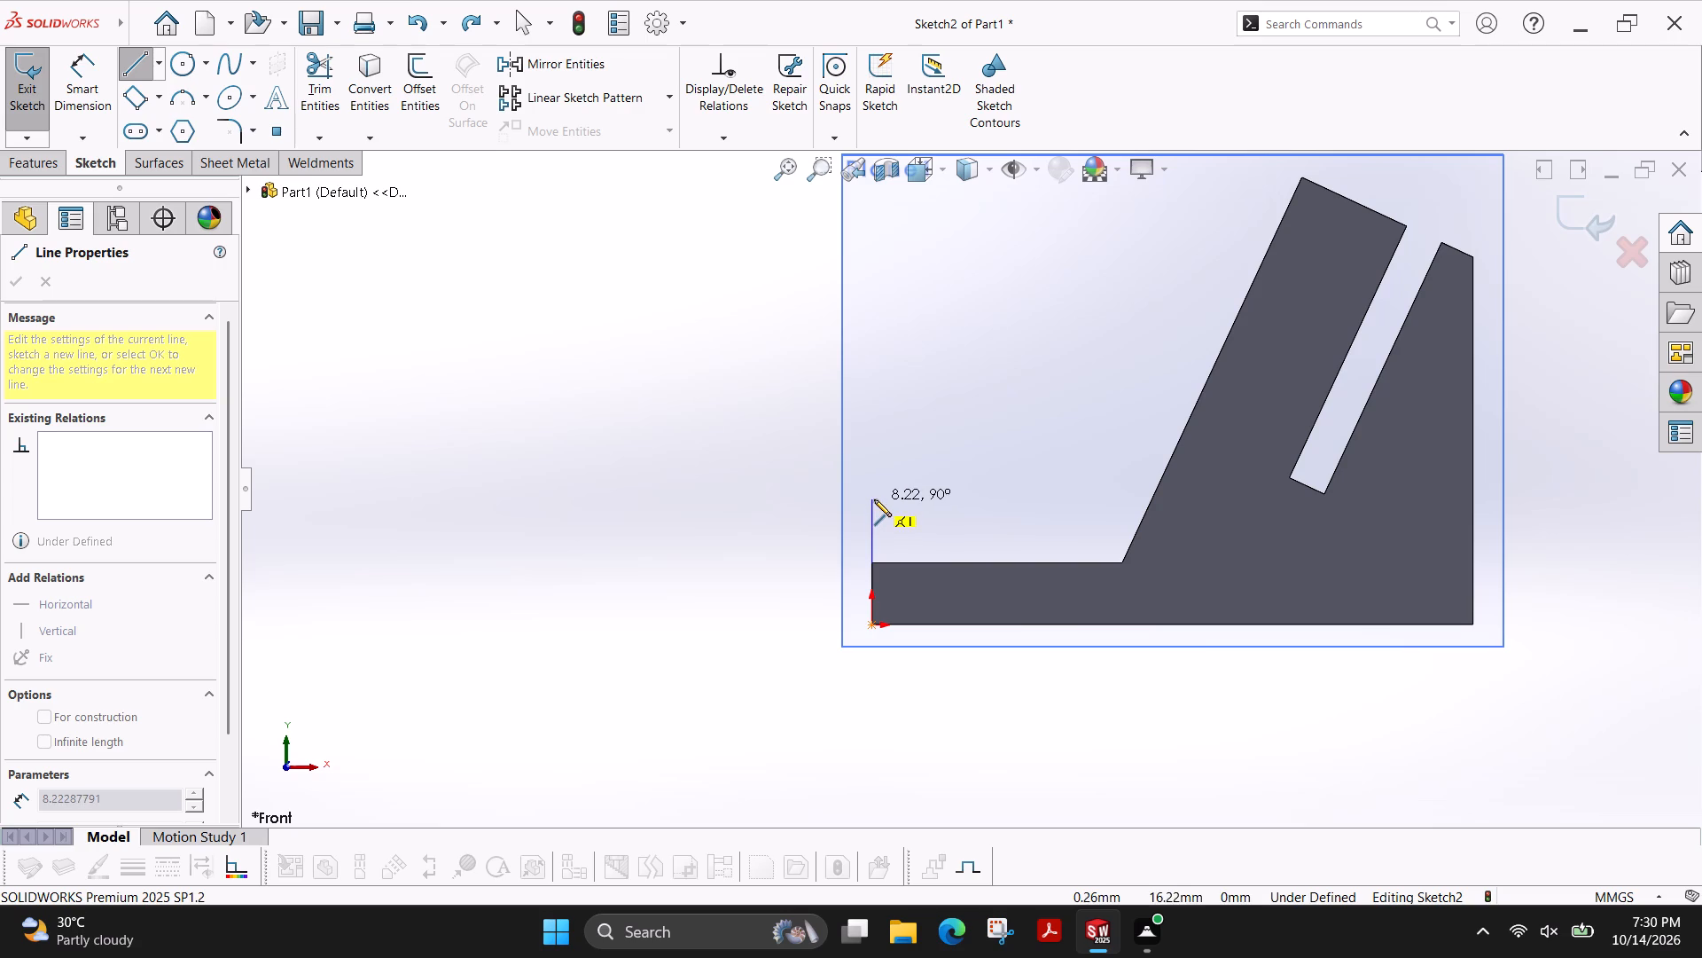
{"action": "left_click", "coordinate": [874, 499]}
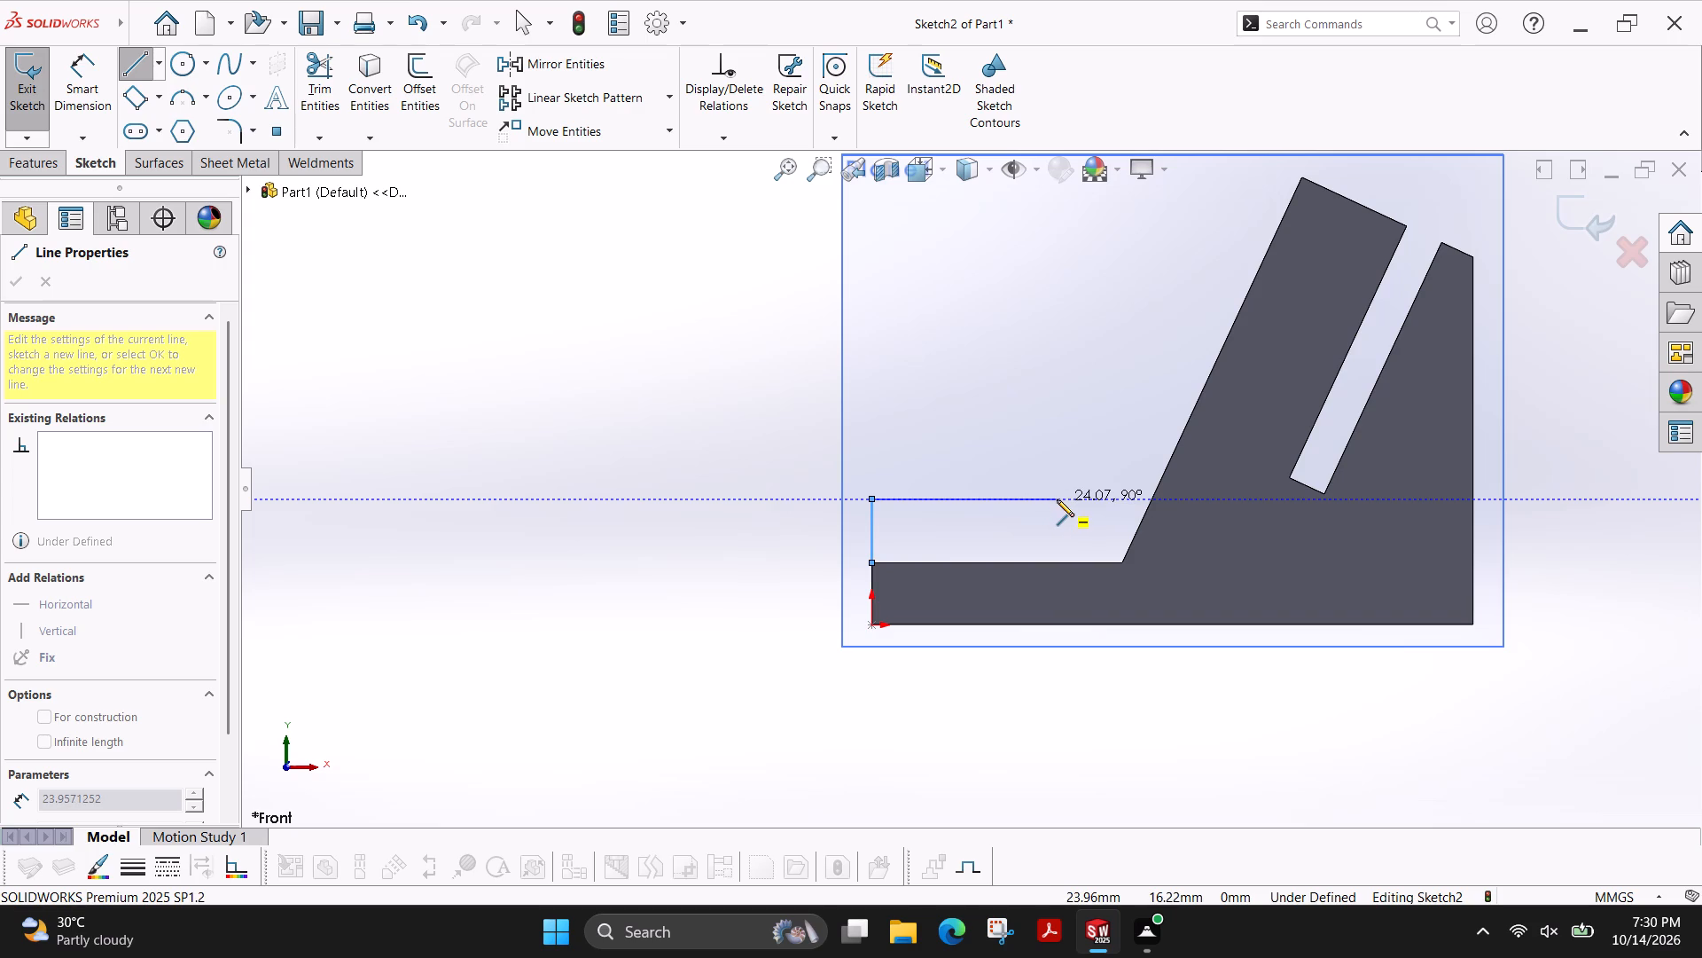
{"action": "left_click", "coordinate": [1058, 499]}
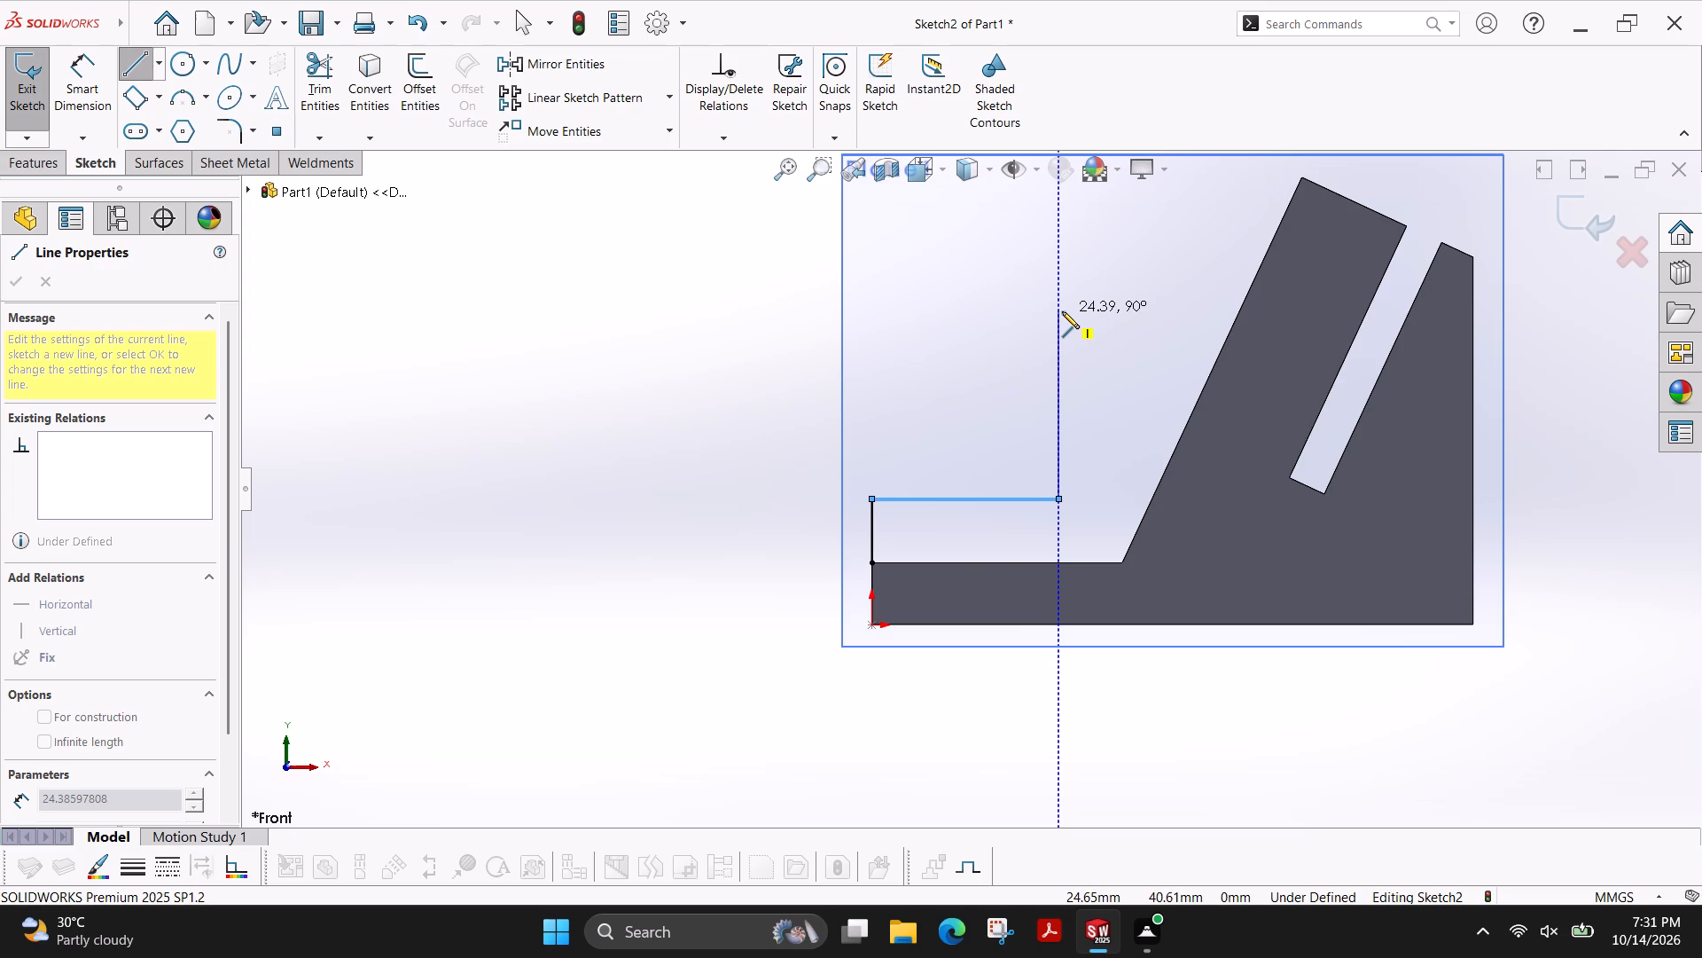
{"action": "left_click", "coordinate": [1057, 359]}
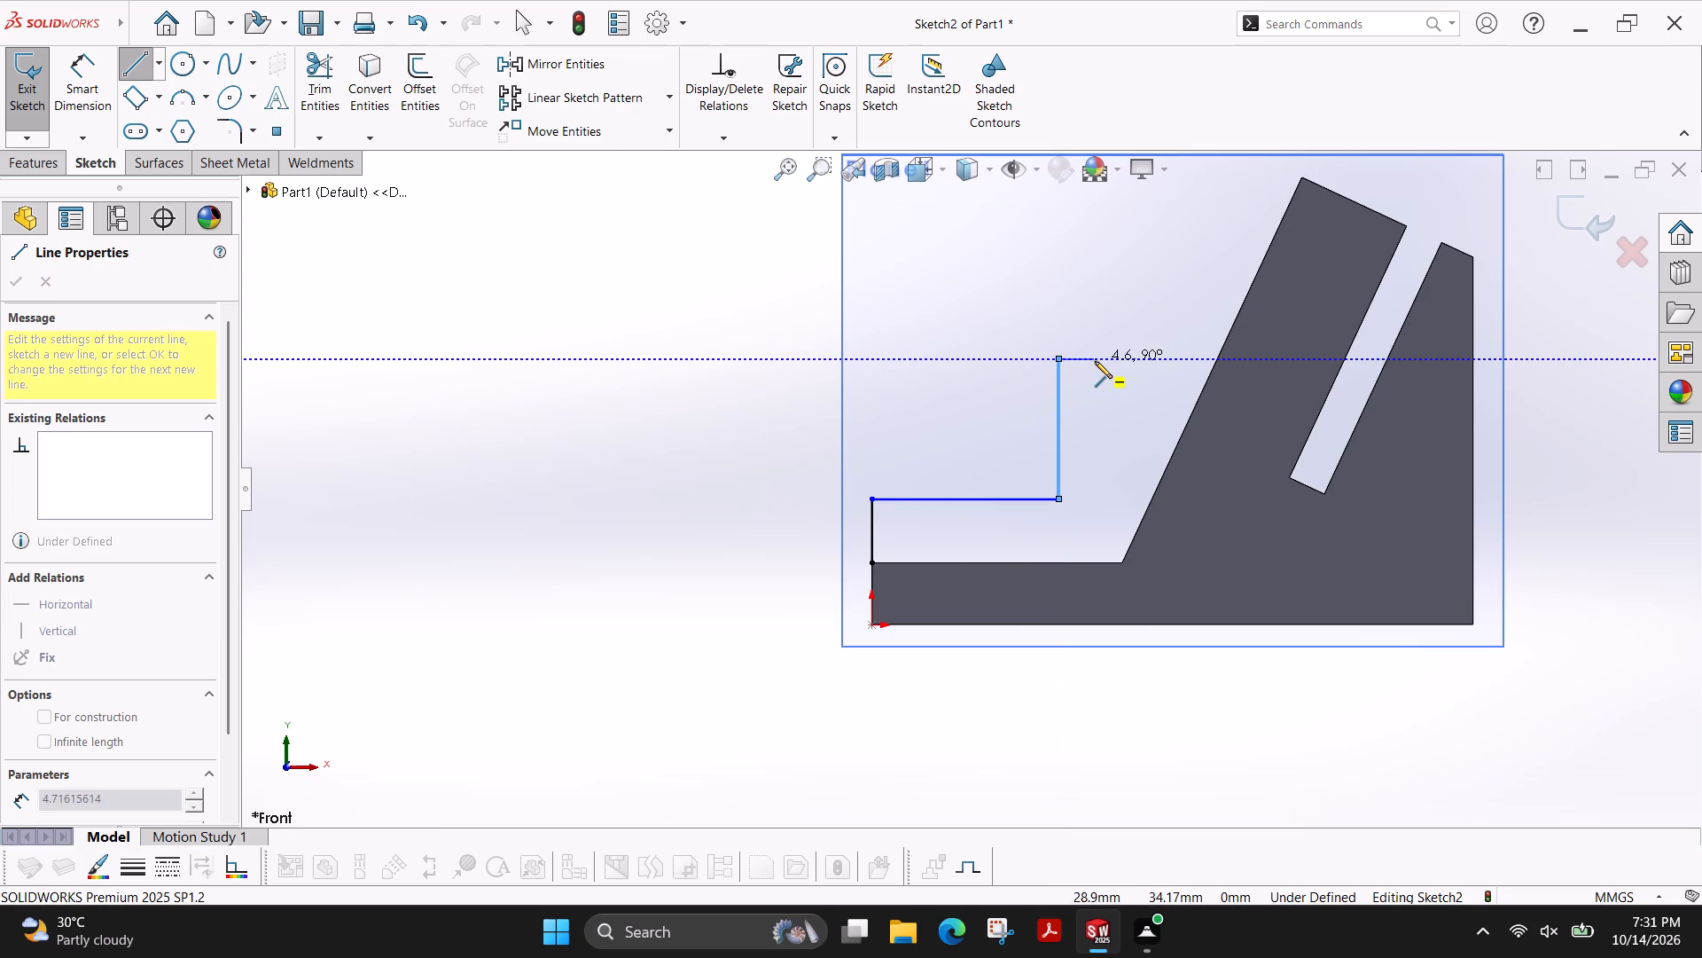
{"action": "left_click", "coordinate": [1216, 359]}
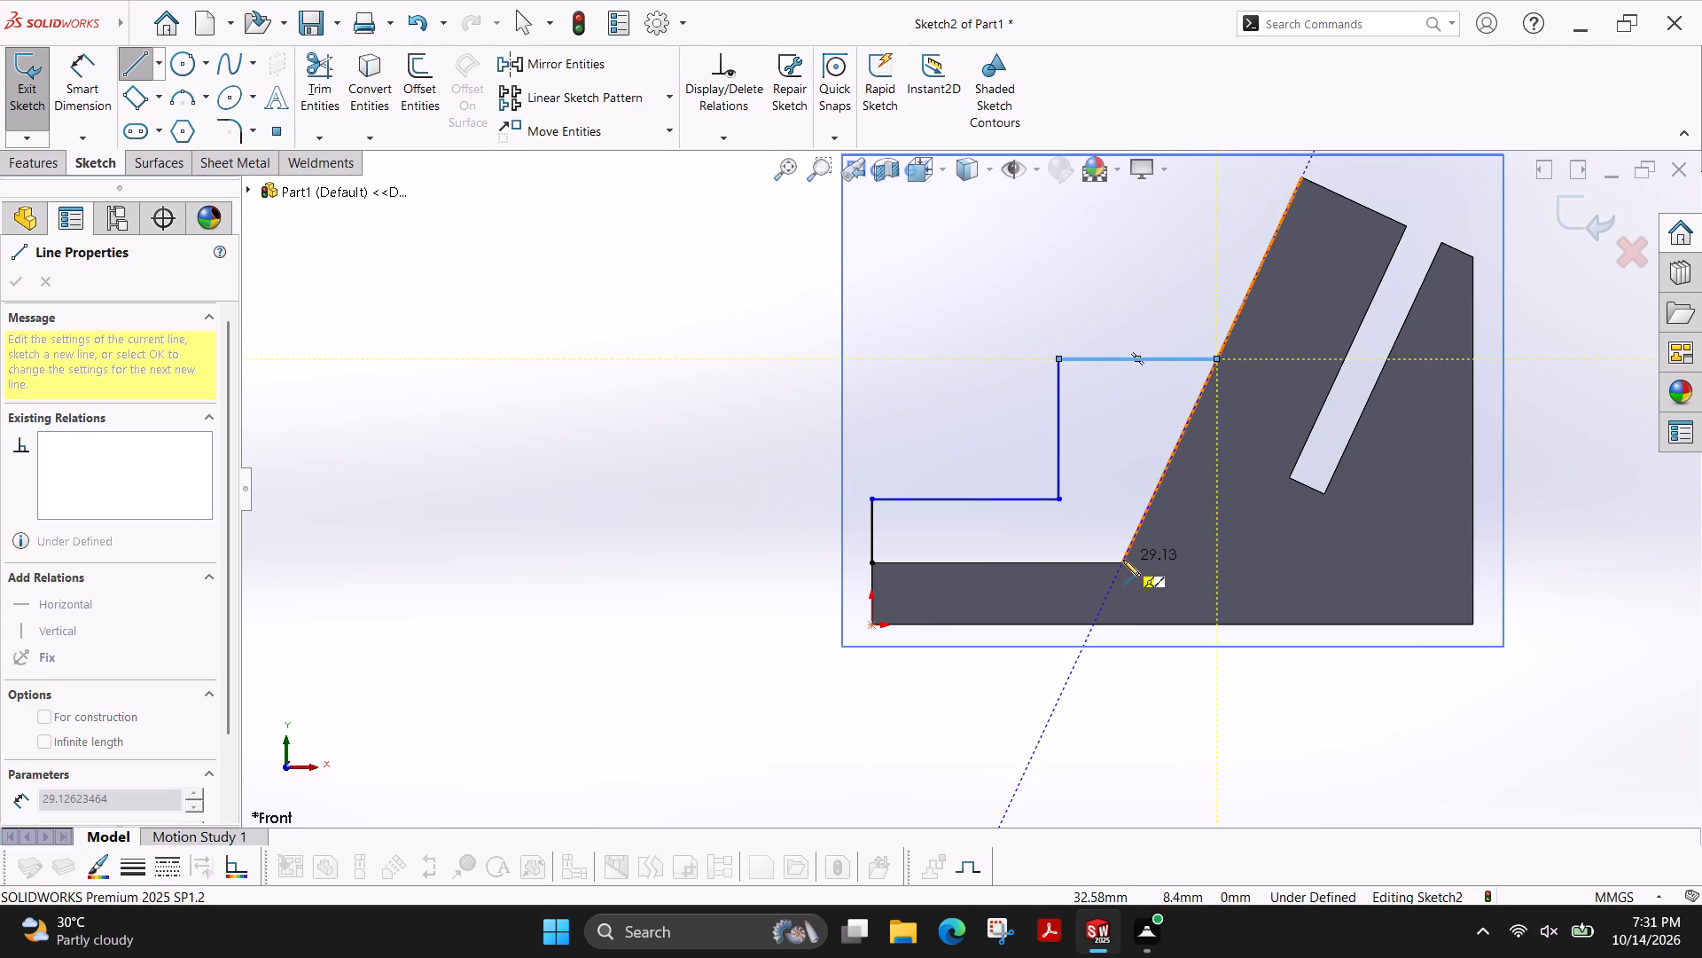
{"action": "left_click", "coordinate": [1122, 563]}
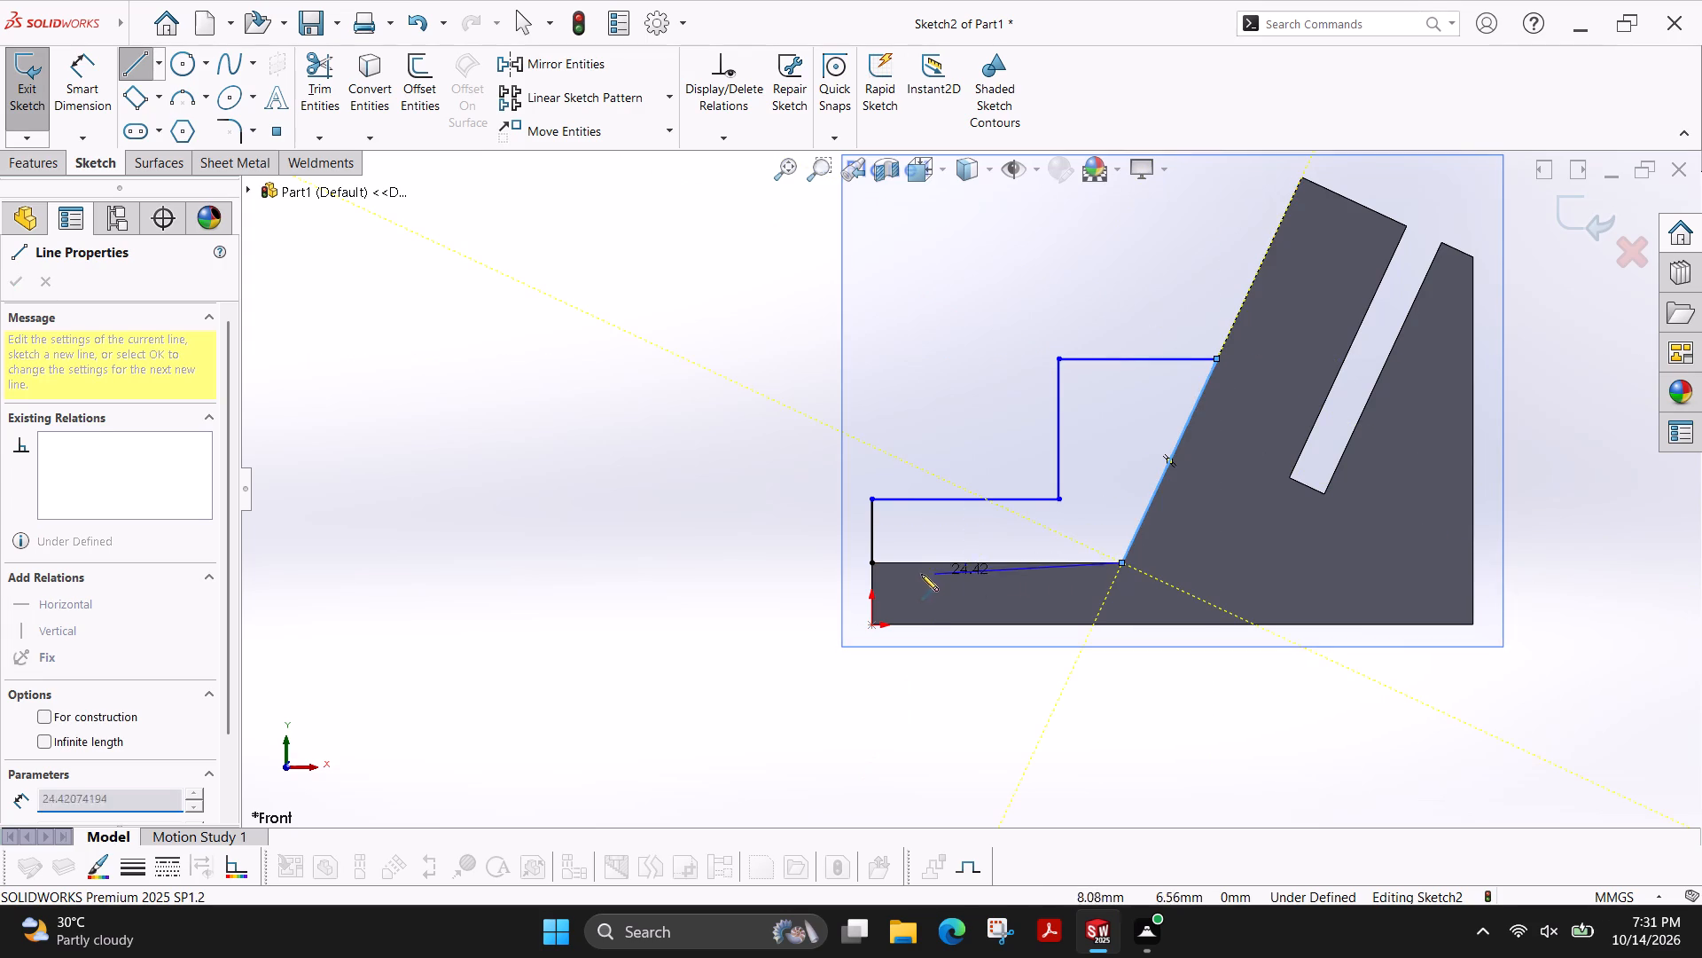
{"action": "left_click", "coordinate": [871, 561]}
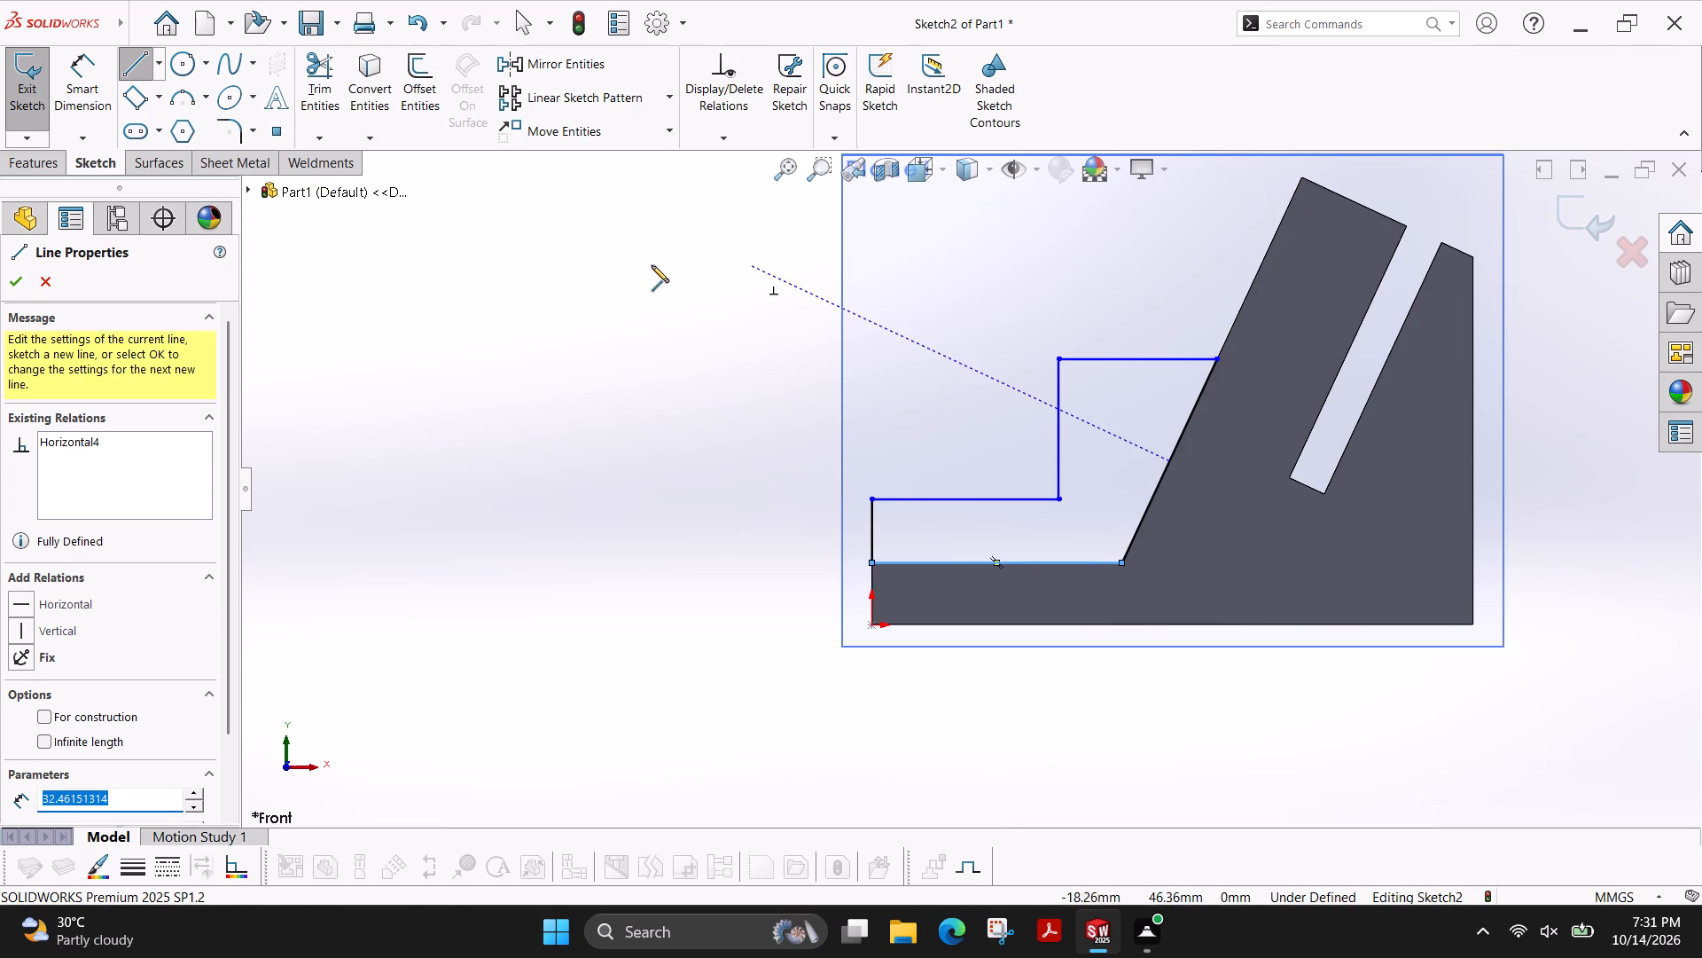
{"action": "left_click", "coordinate": [16, 286]}
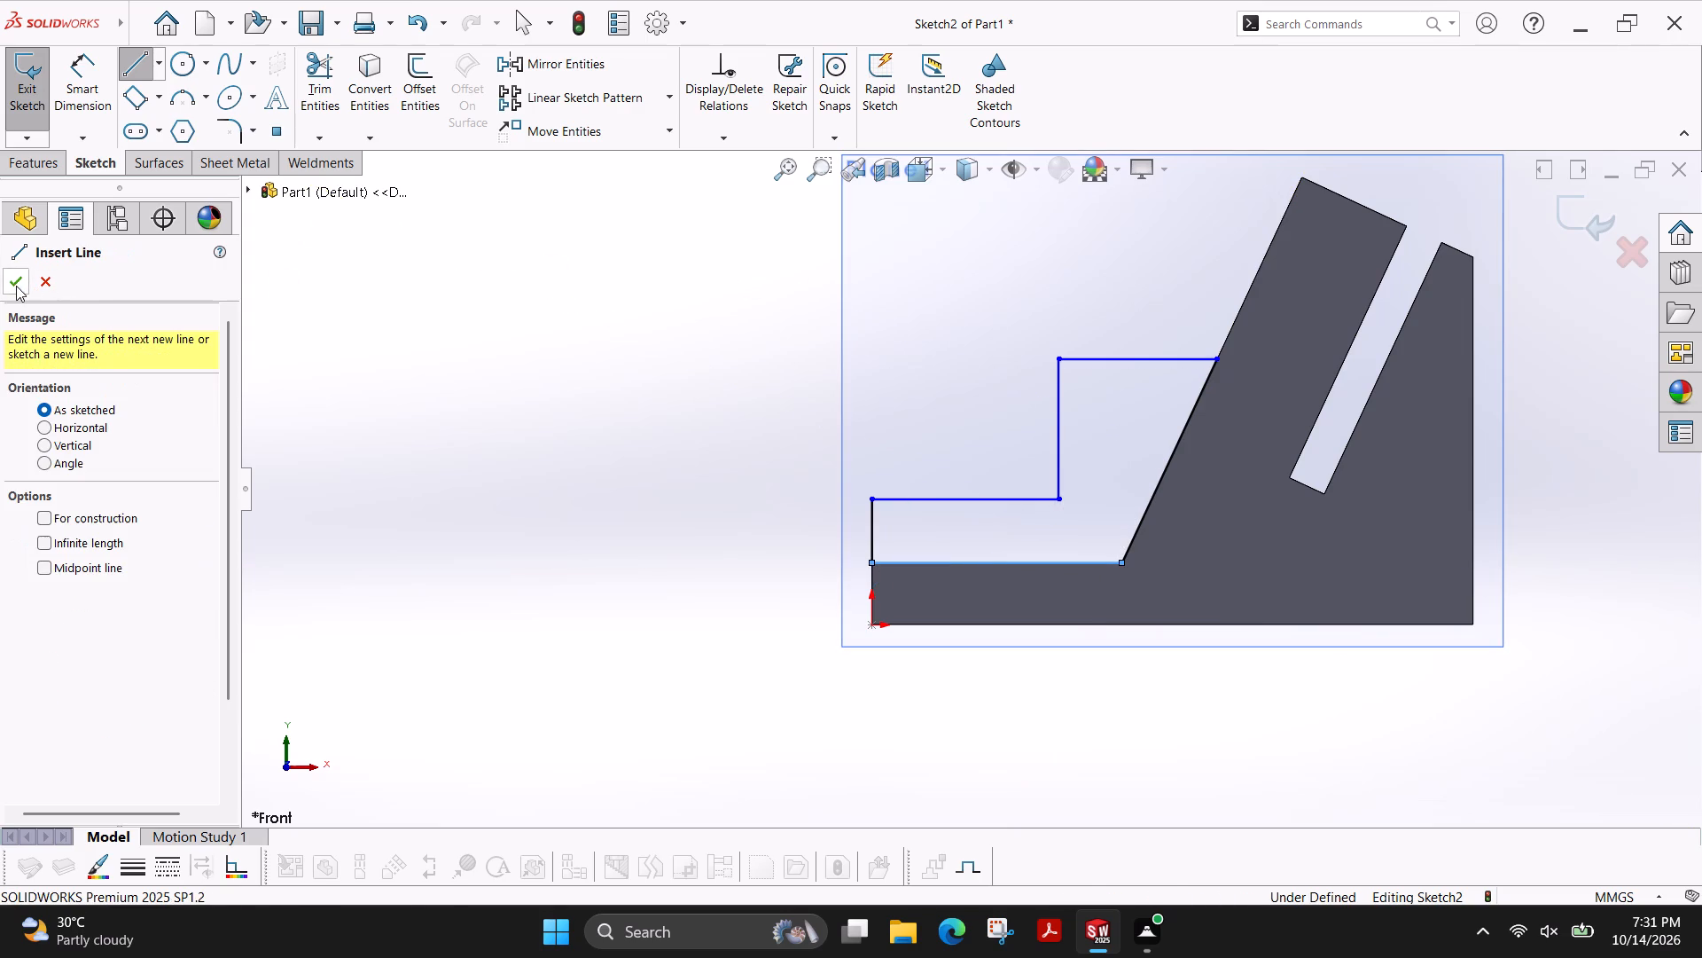
Dimension the profile's lower step with an 8 mm outer vertical line and a 24 mm horizontal line.
{"action": "left_click", "coordinate": [82, 77]}
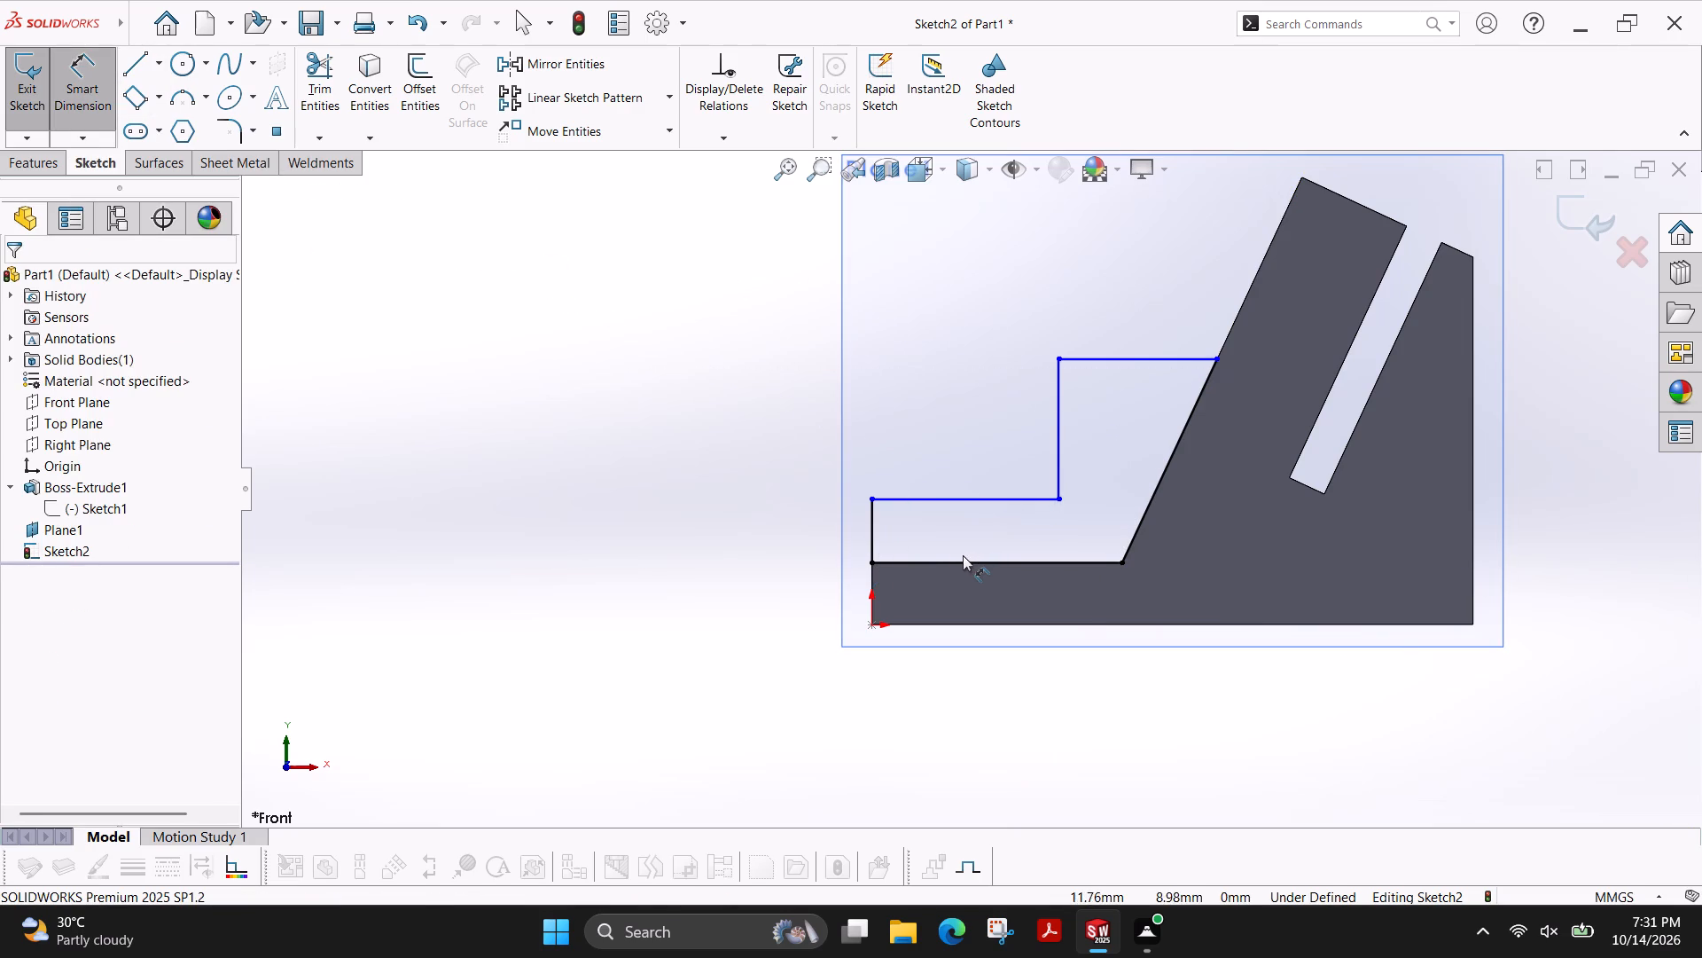
{"action": "left_click", "coordinate": [872, 535]}
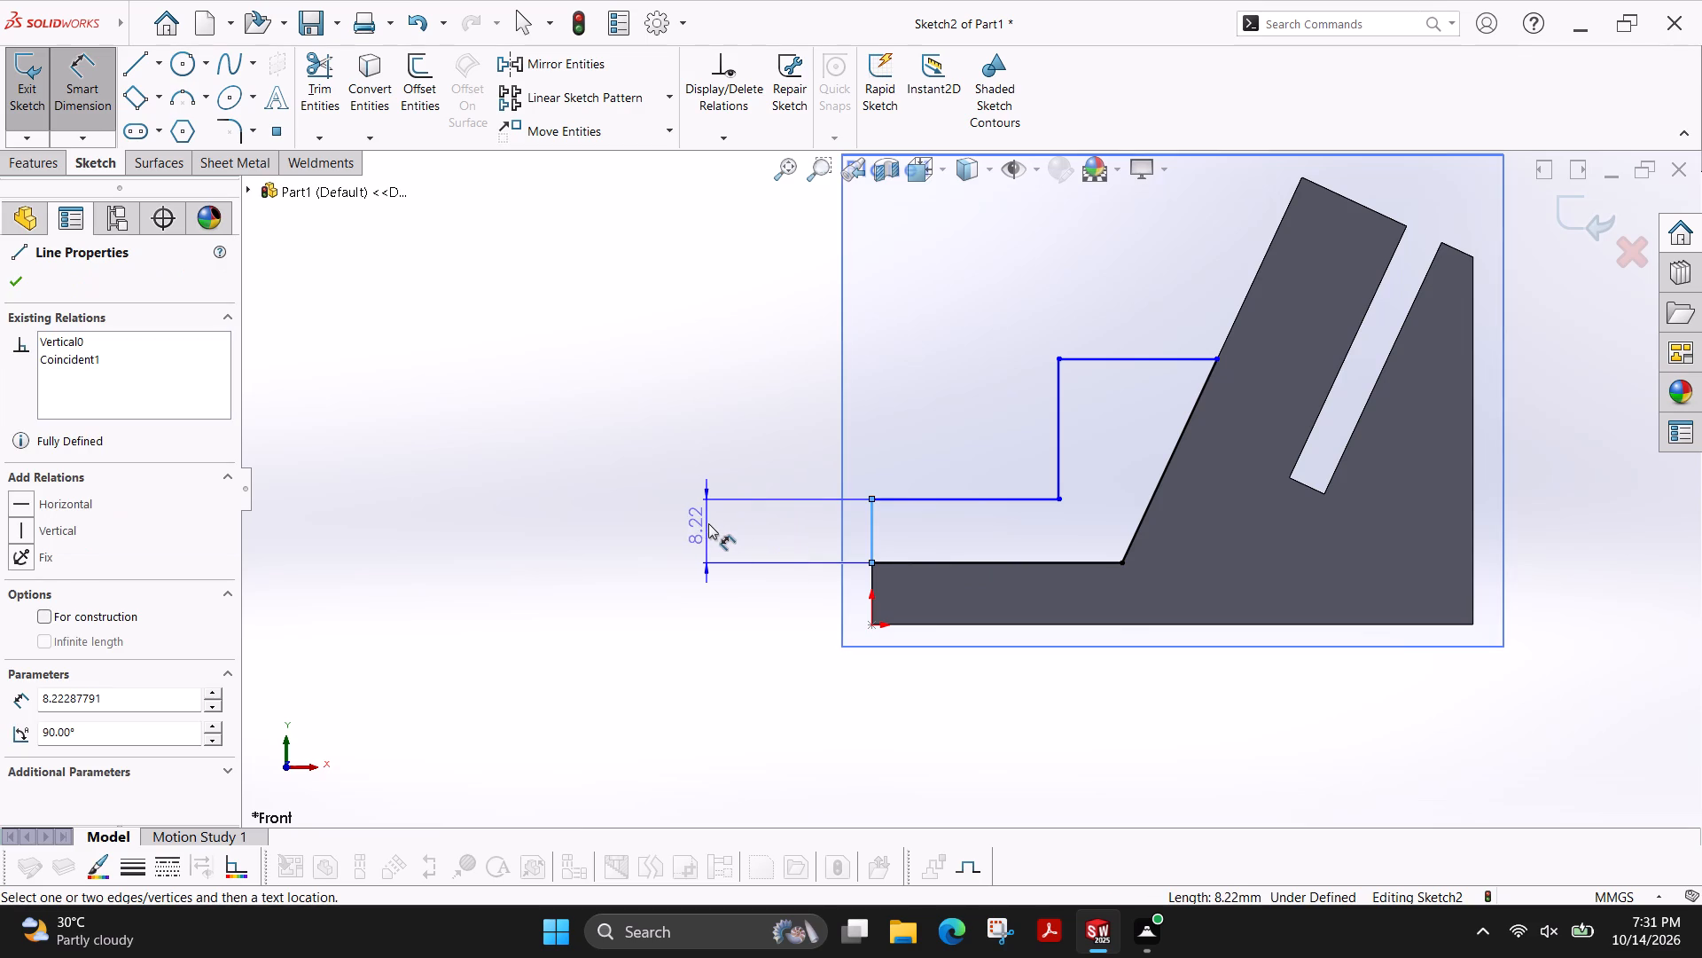
{"action": "left_click", "coordinate": [708, 533]}
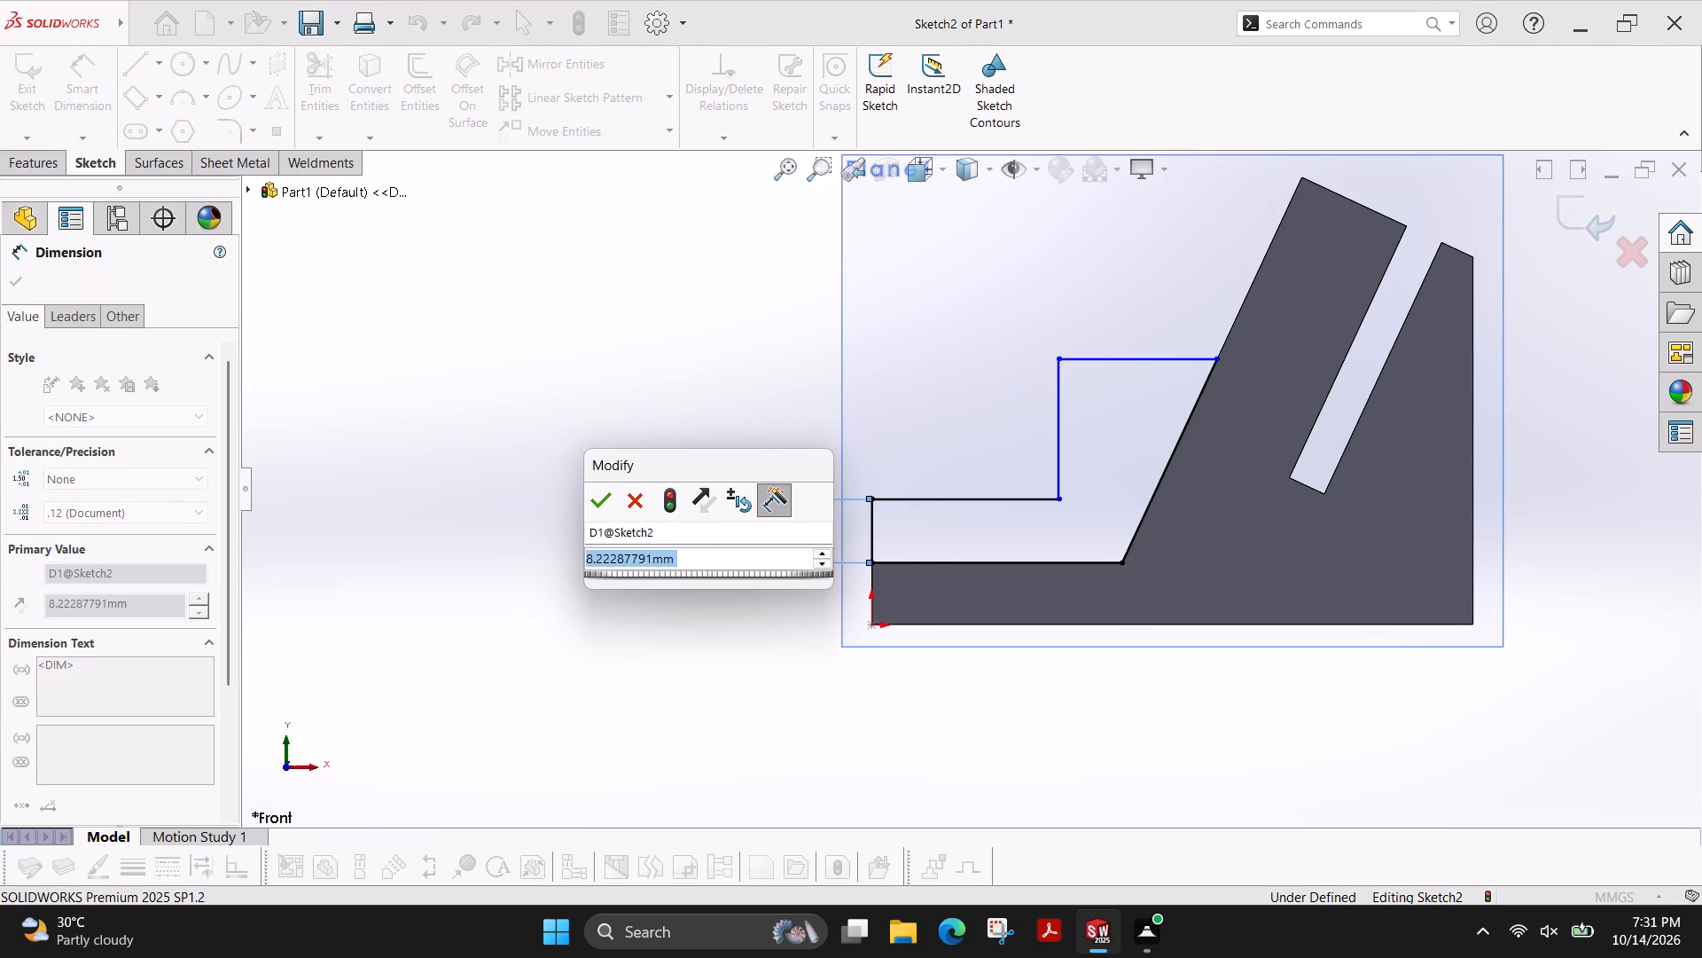
{"action": "key", "text": "8"}
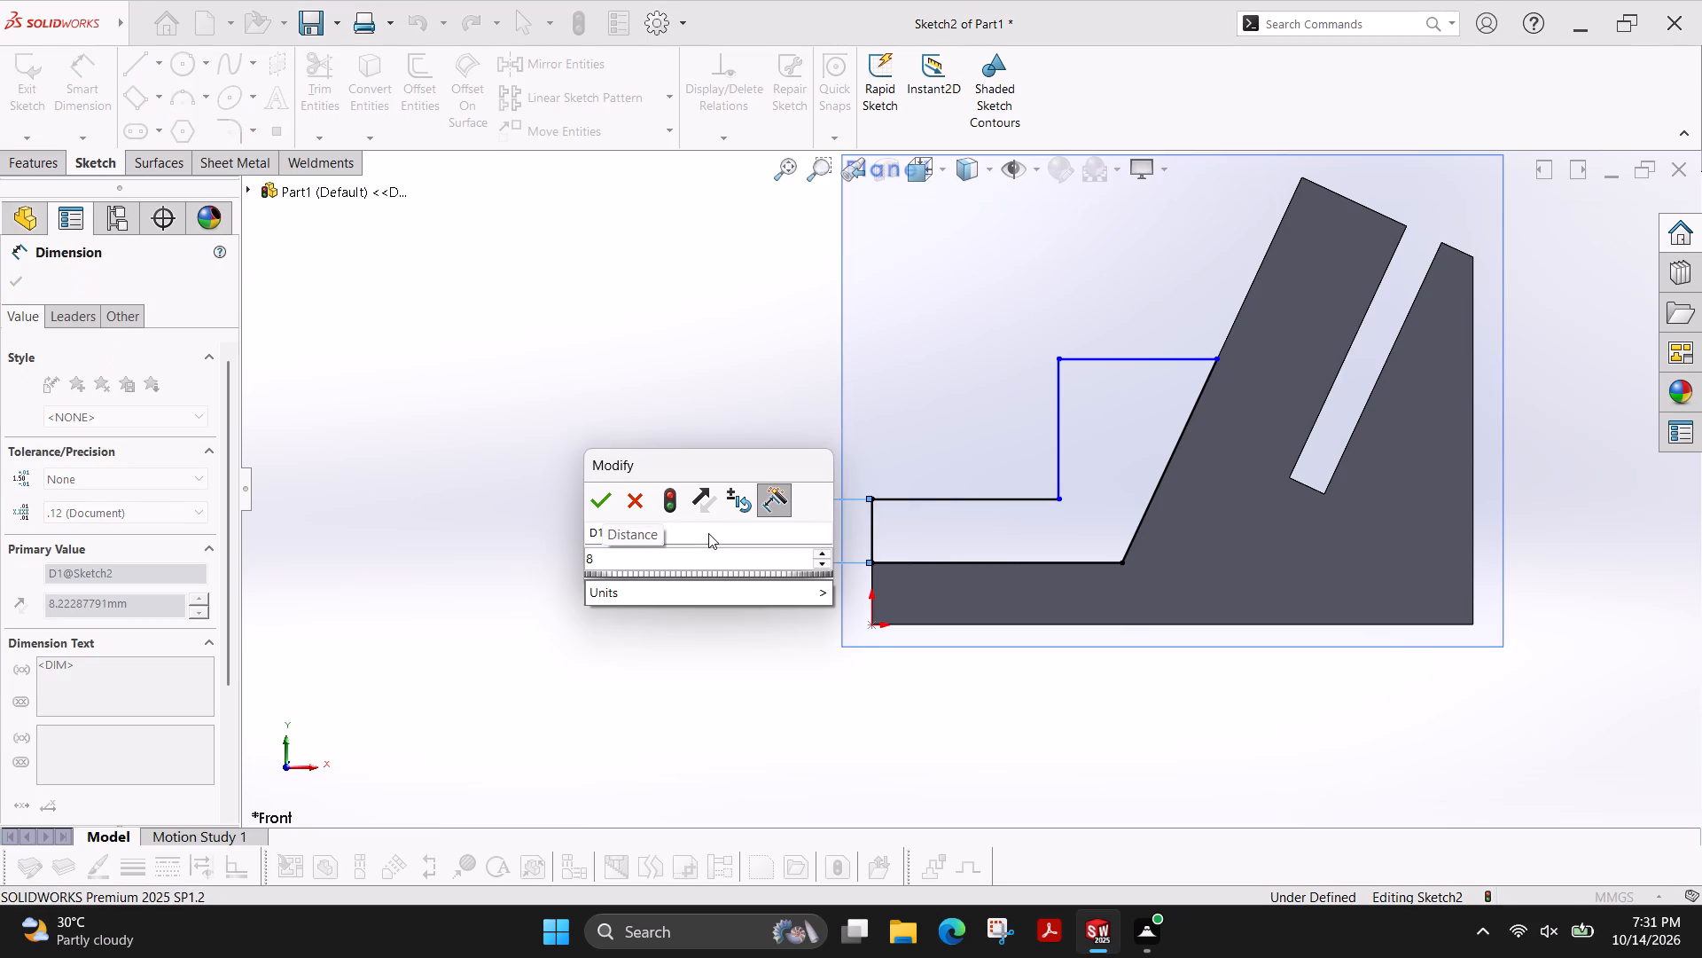
{"action": "key", "text": "Return"}
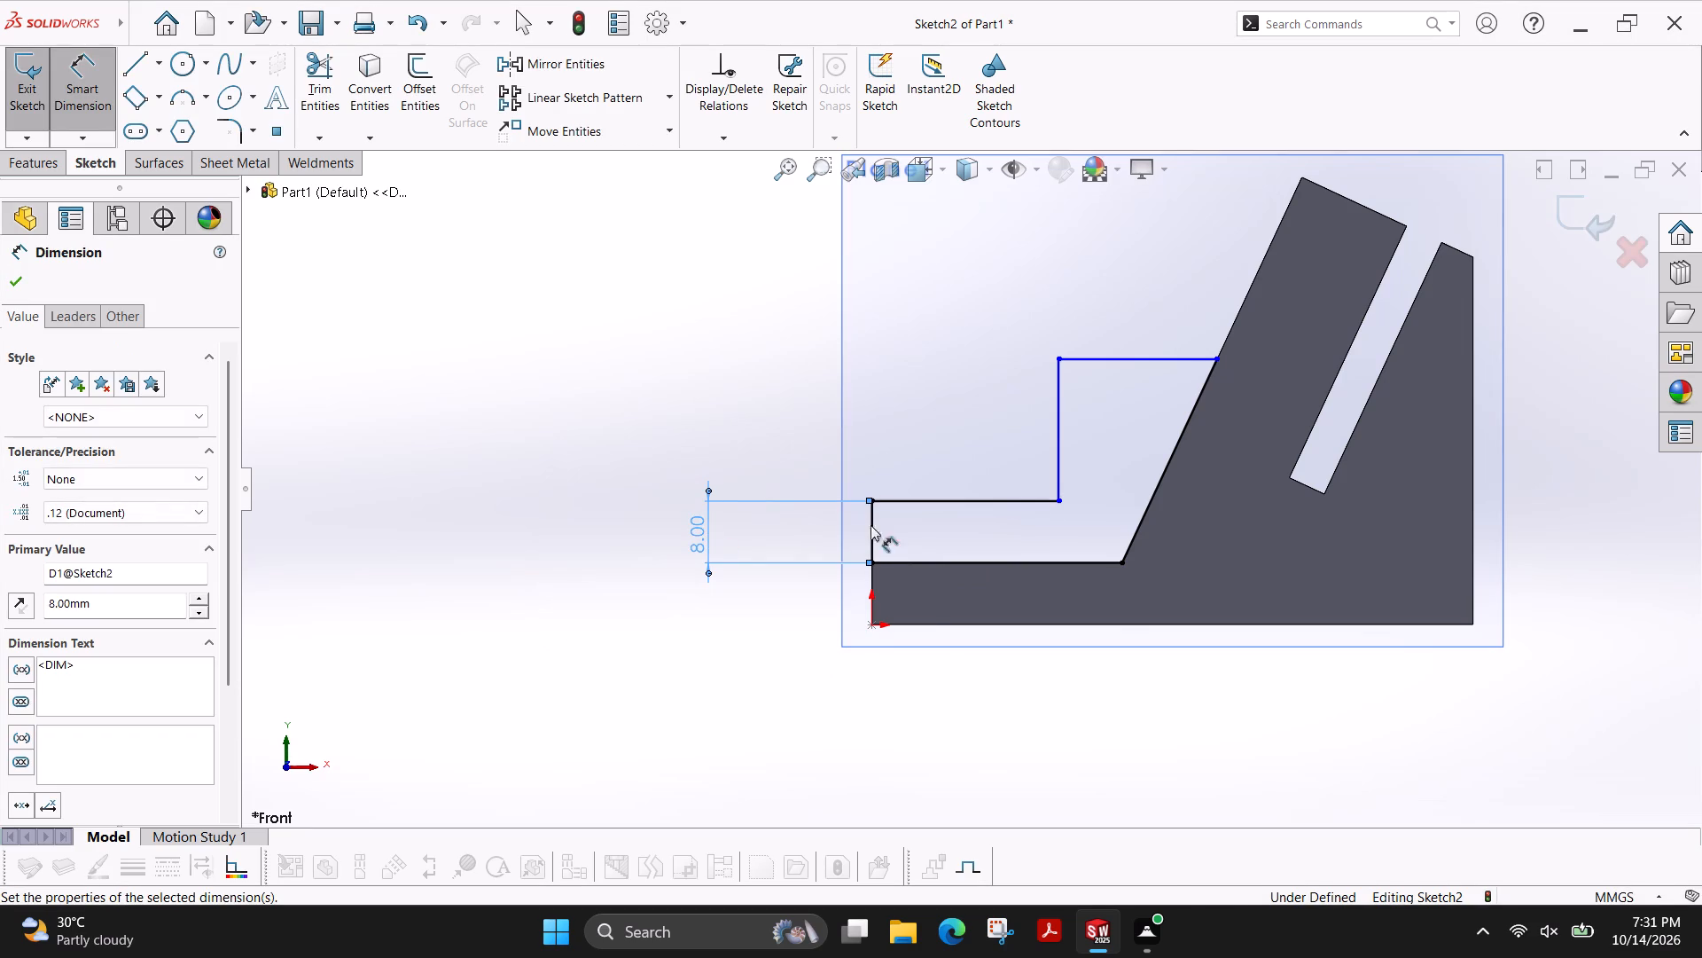
{"action": "left_click", "coordinate": [985, 498]}
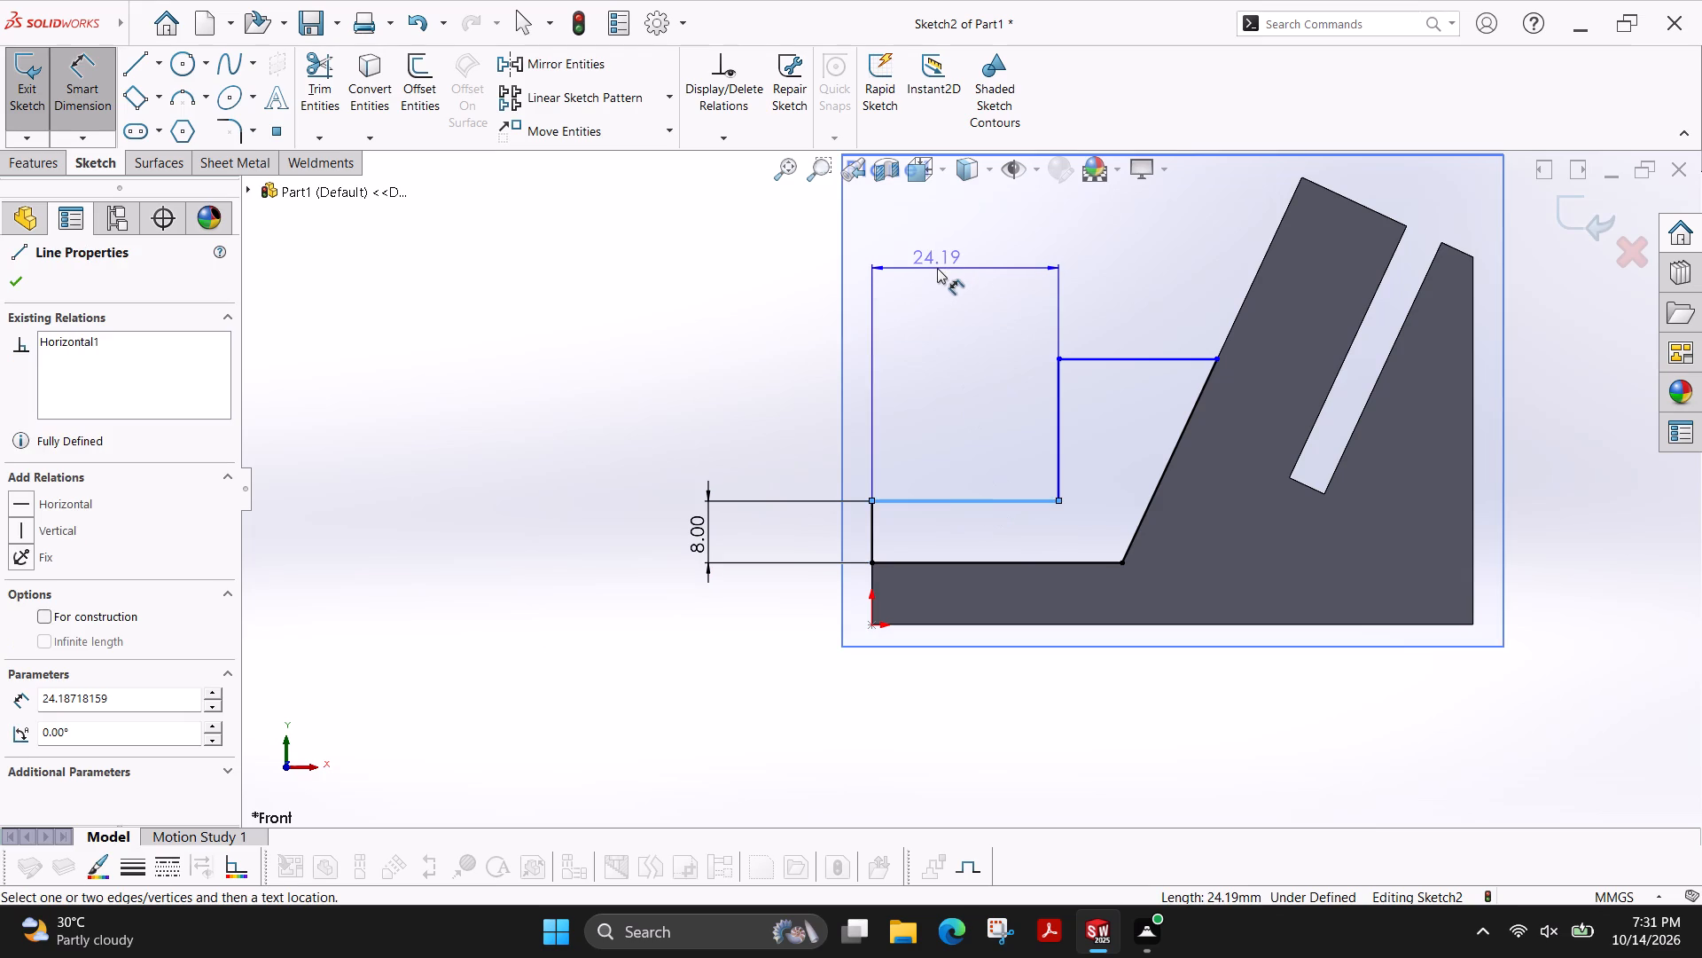
{"action": "left_click", "coordinate": [937, 268]}
{"action": "type", "text": "24"}
{"action": "key", "text": "Return"}
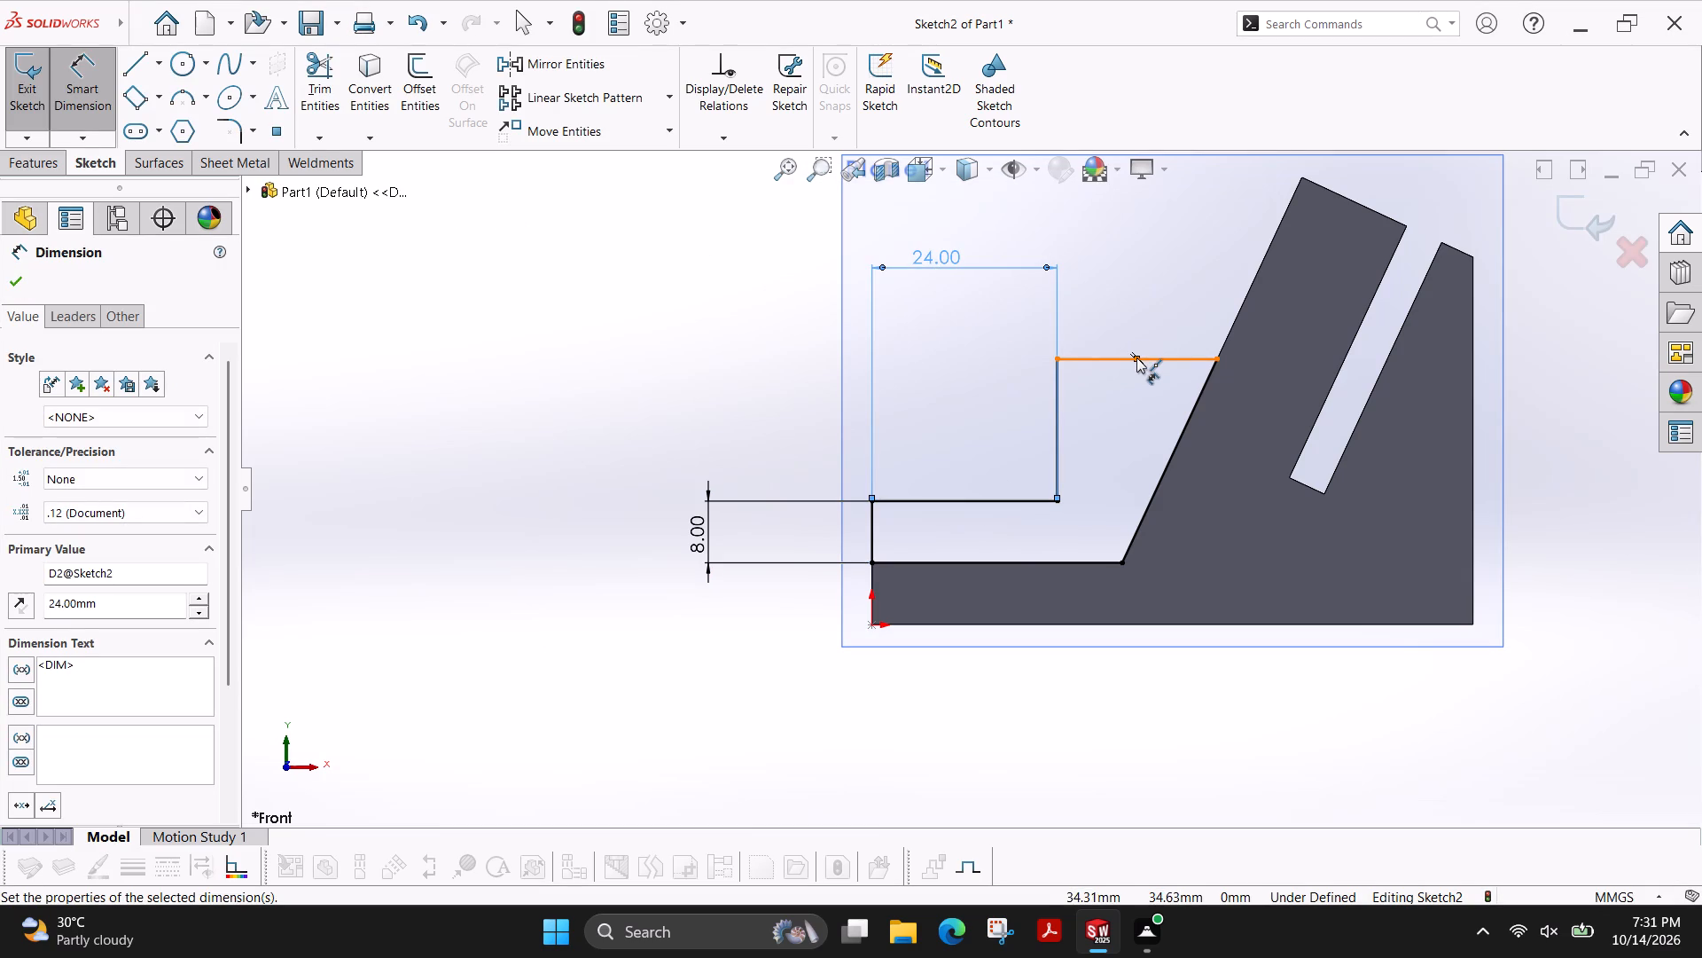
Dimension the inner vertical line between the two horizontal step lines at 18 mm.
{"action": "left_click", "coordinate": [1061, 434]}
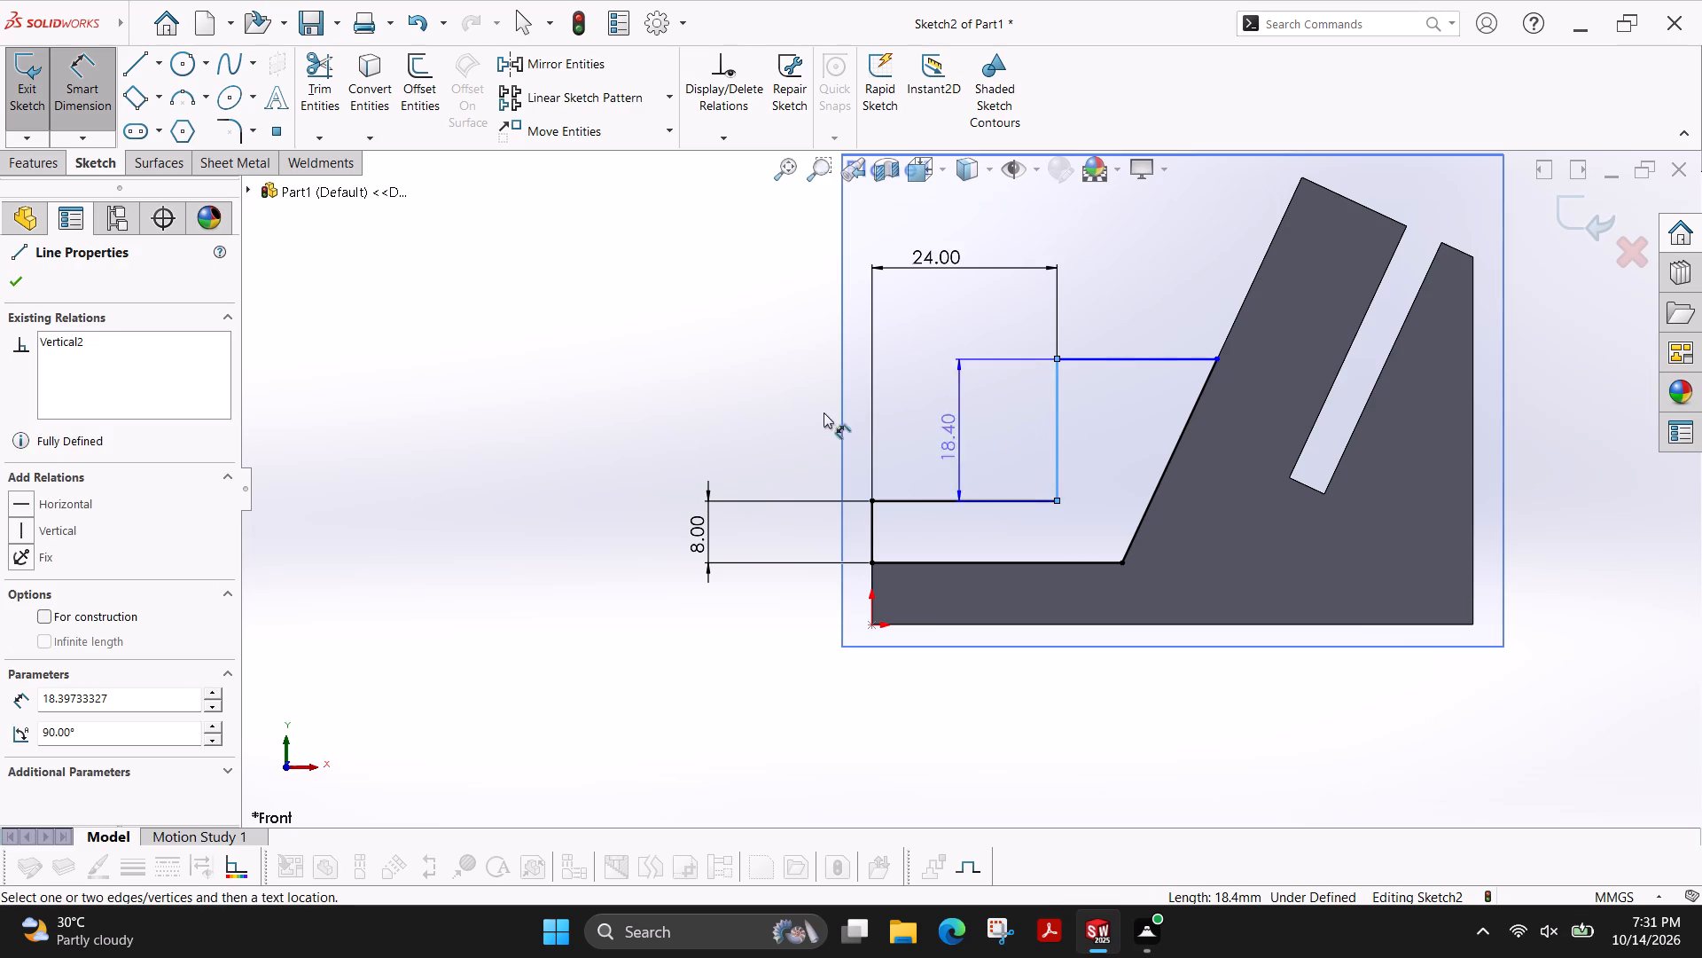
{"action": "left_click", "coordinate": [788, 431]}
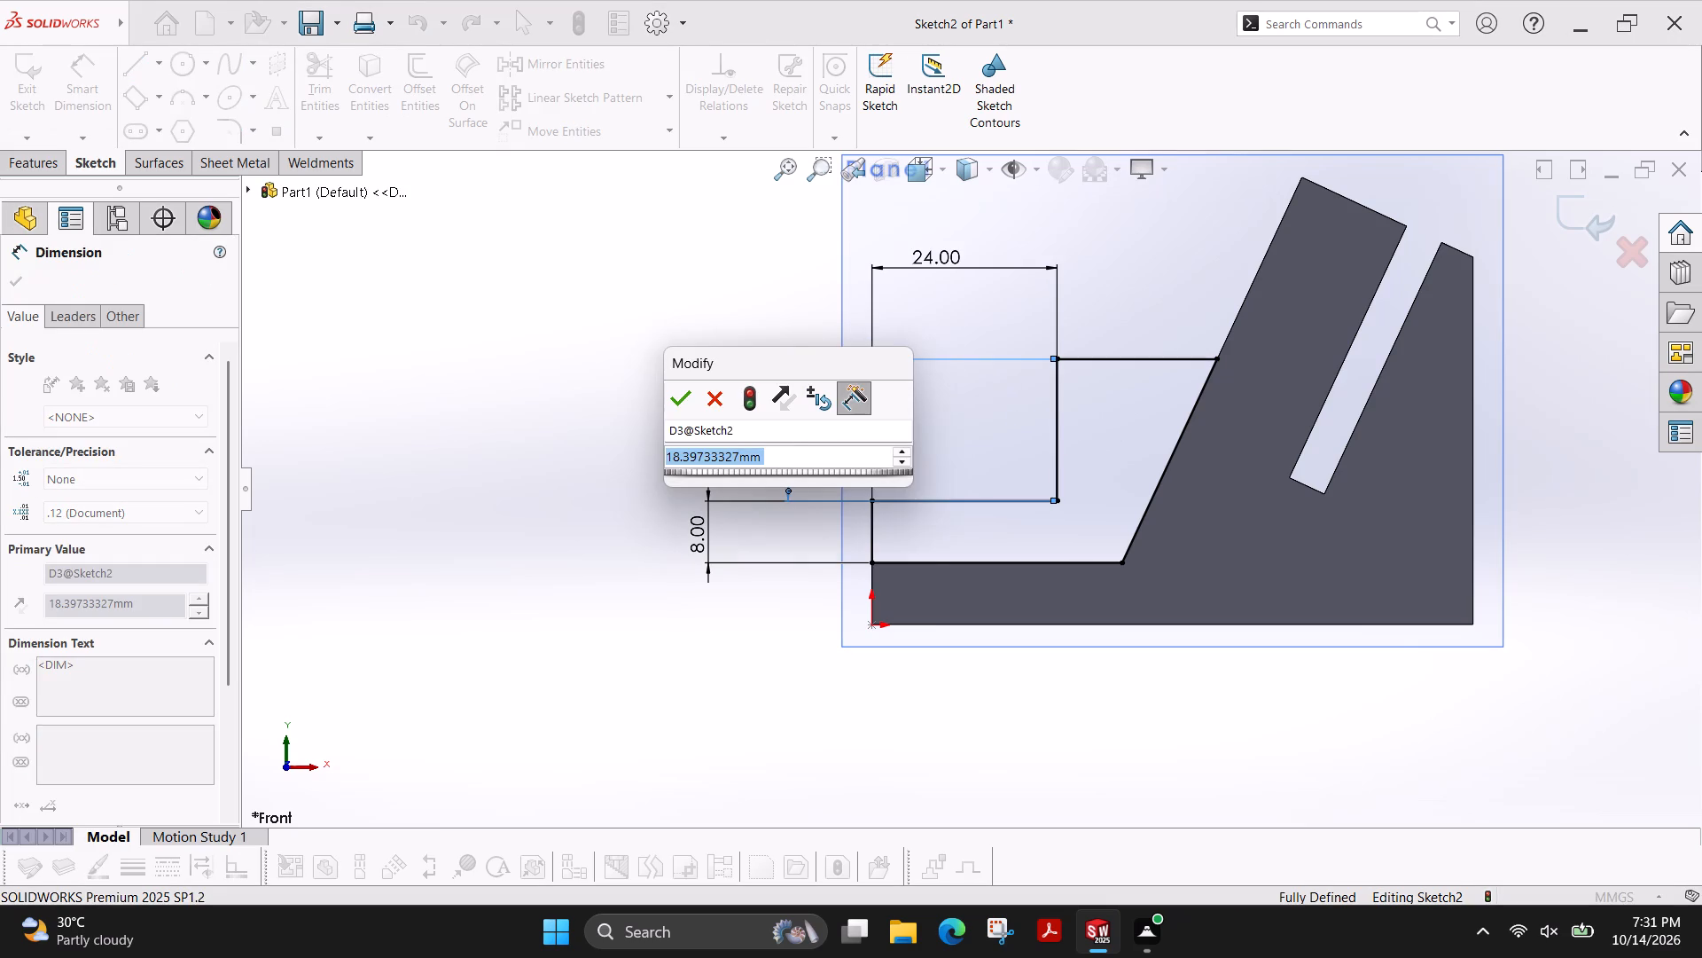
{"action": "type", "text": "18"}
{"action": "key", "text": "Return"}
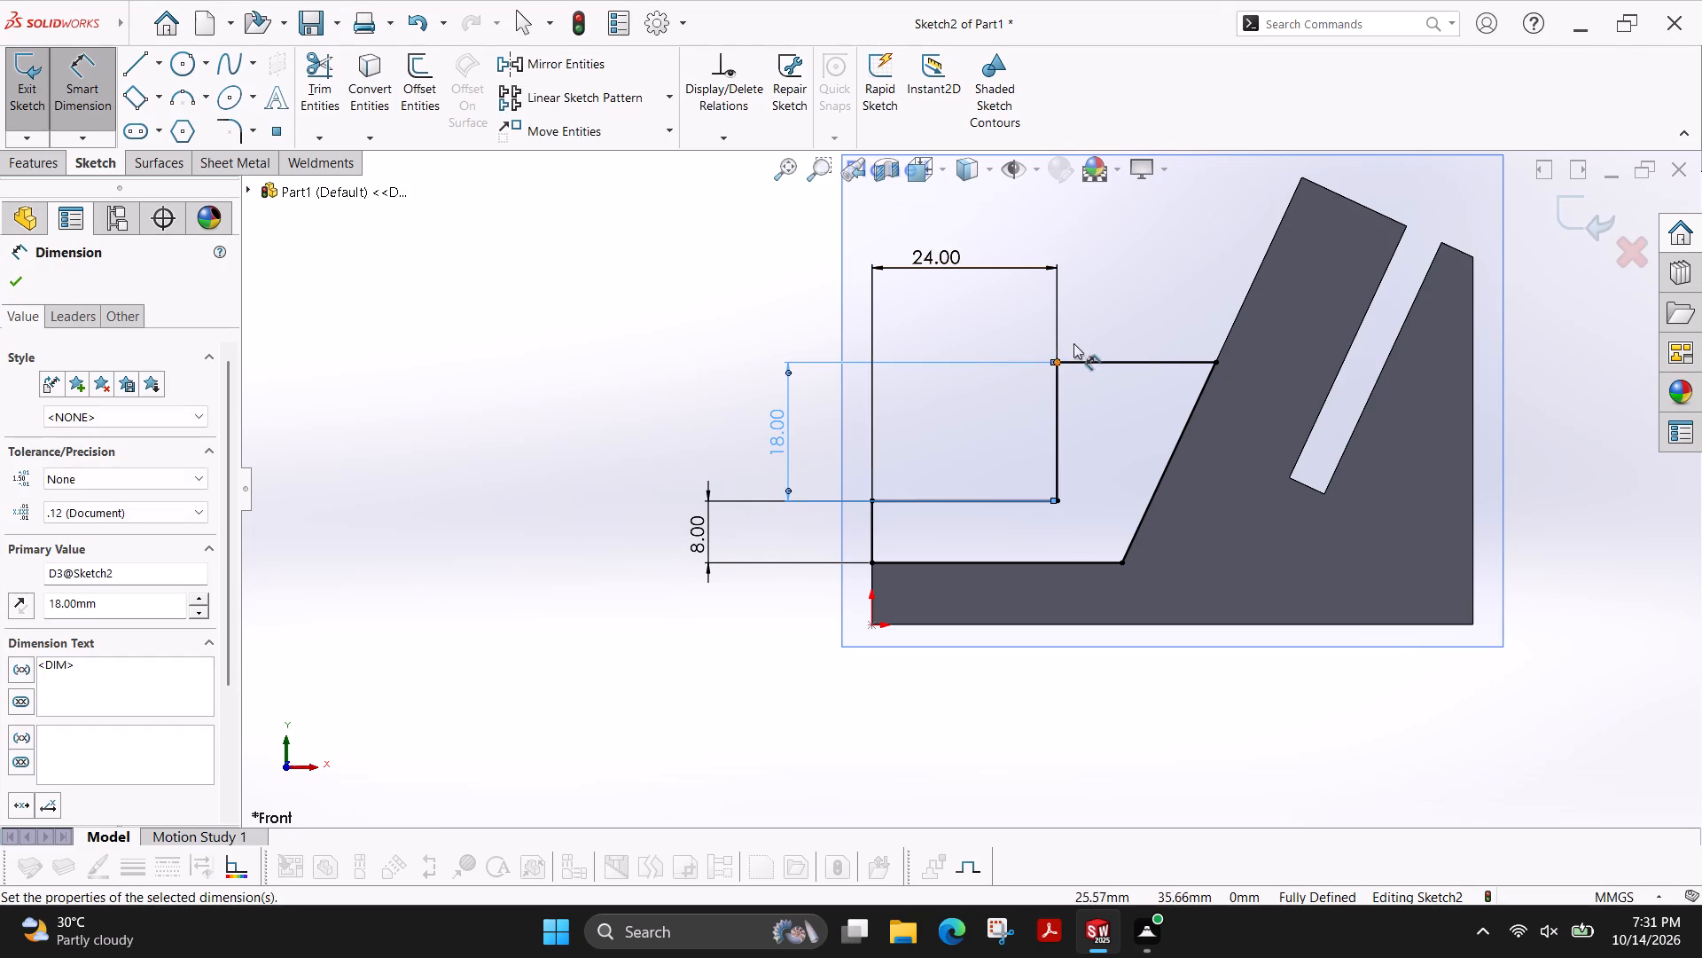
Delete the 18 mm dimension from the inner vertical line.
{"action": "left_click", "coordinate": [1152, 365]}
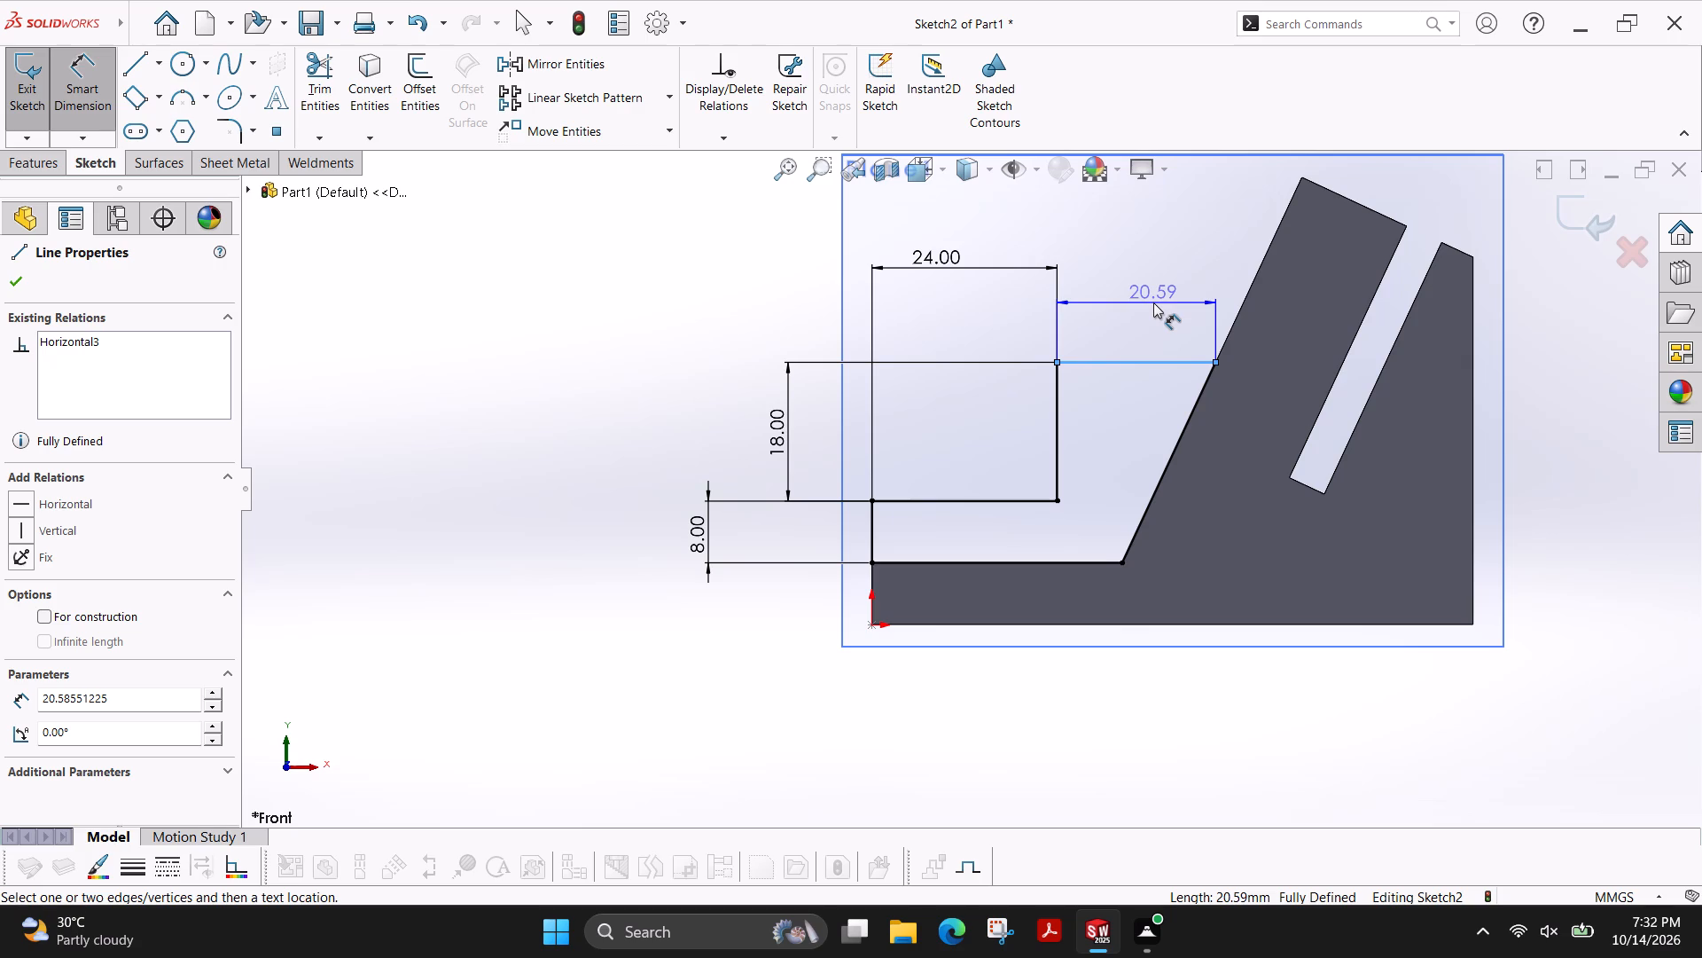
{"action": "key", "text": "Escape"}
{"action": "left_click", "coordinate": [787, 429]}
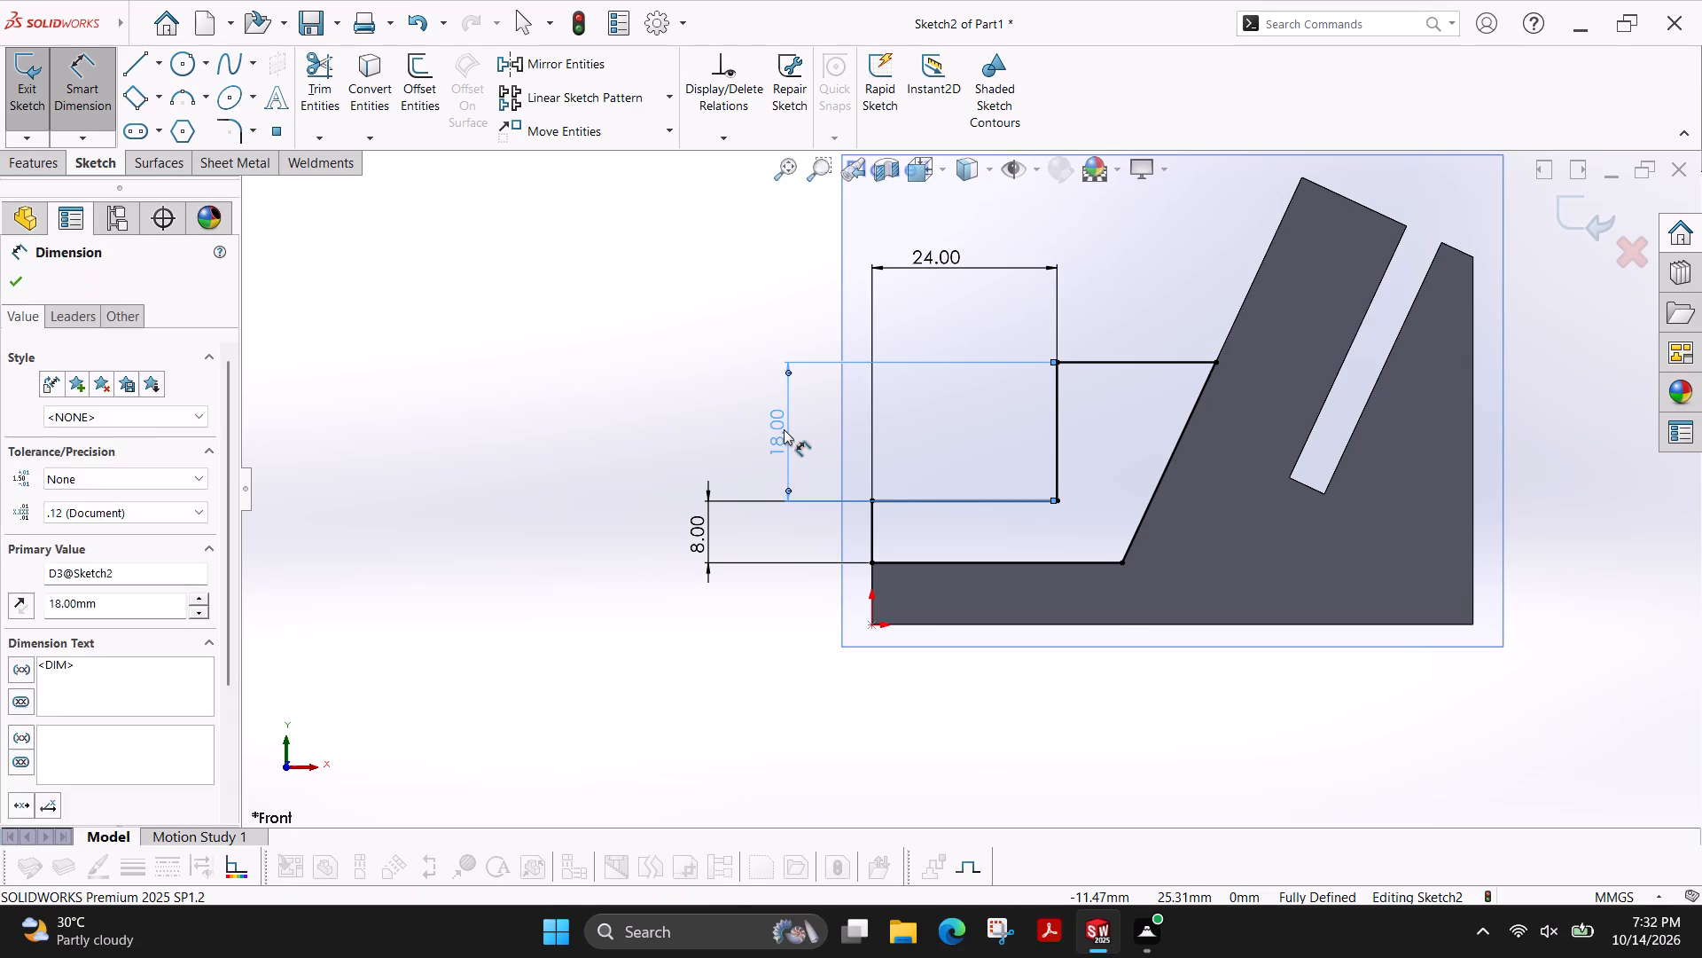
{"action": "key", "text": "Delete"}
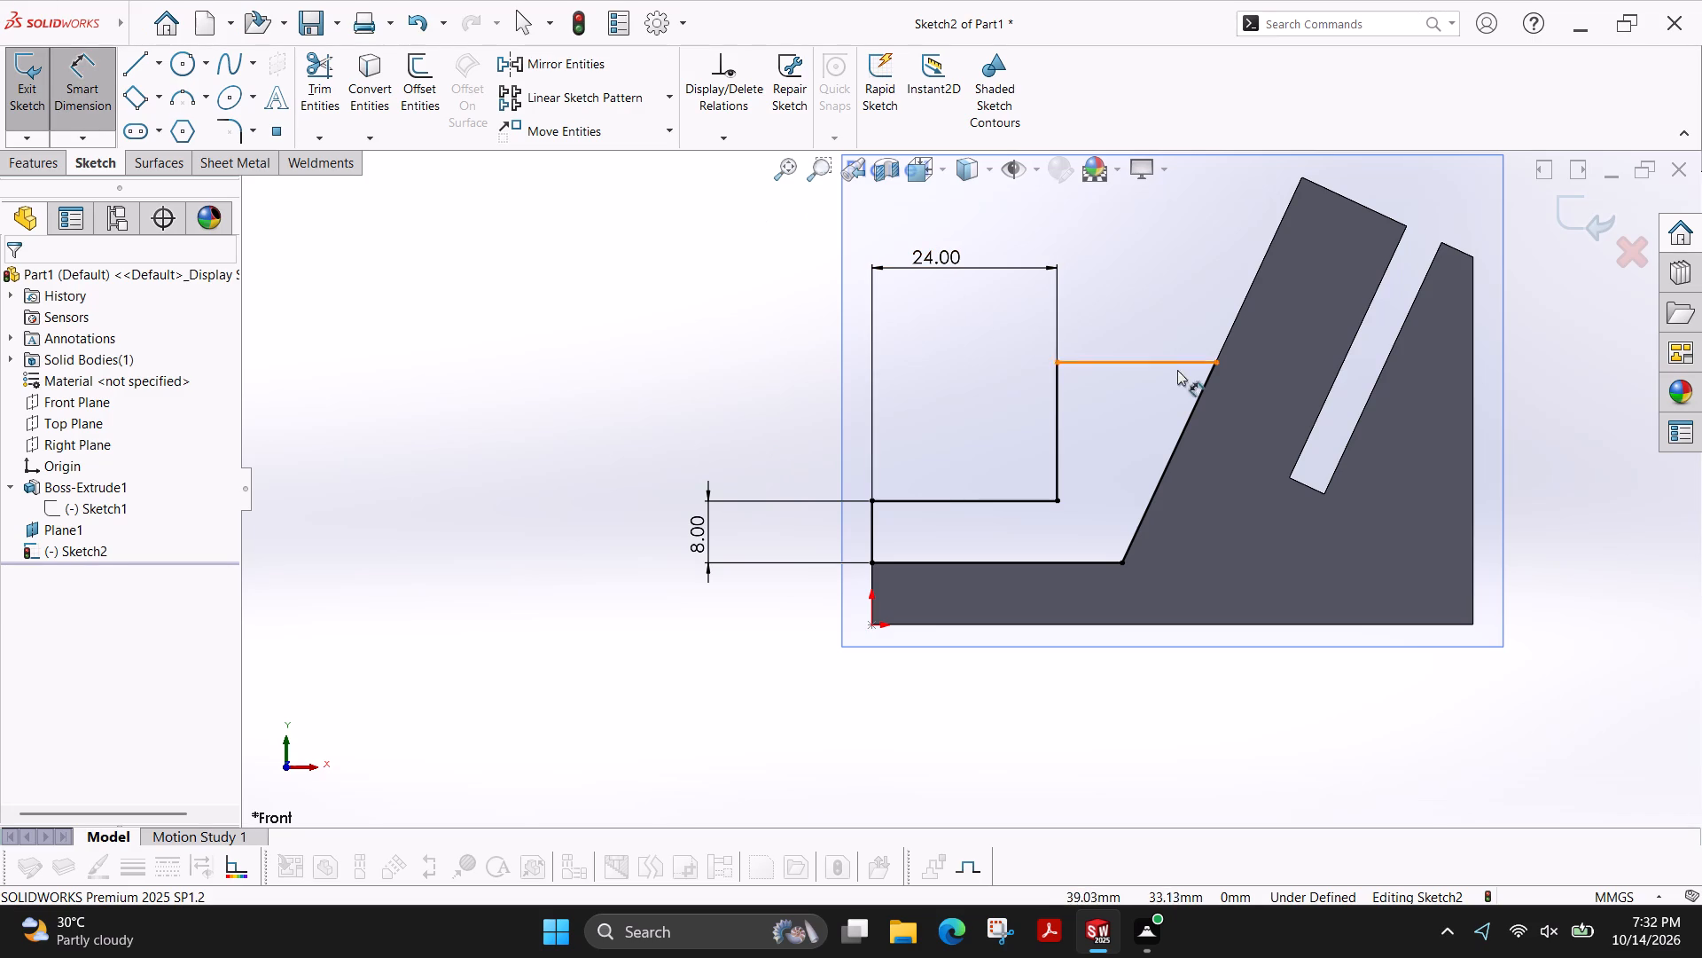
Add a length dimension to the upper horizontal line, try 16 mm for it, and undo that value.
{"action": "left_click", "coordinate": [1166, 364]}
{"action": "left_click", "coordinate": [1143, 293]}
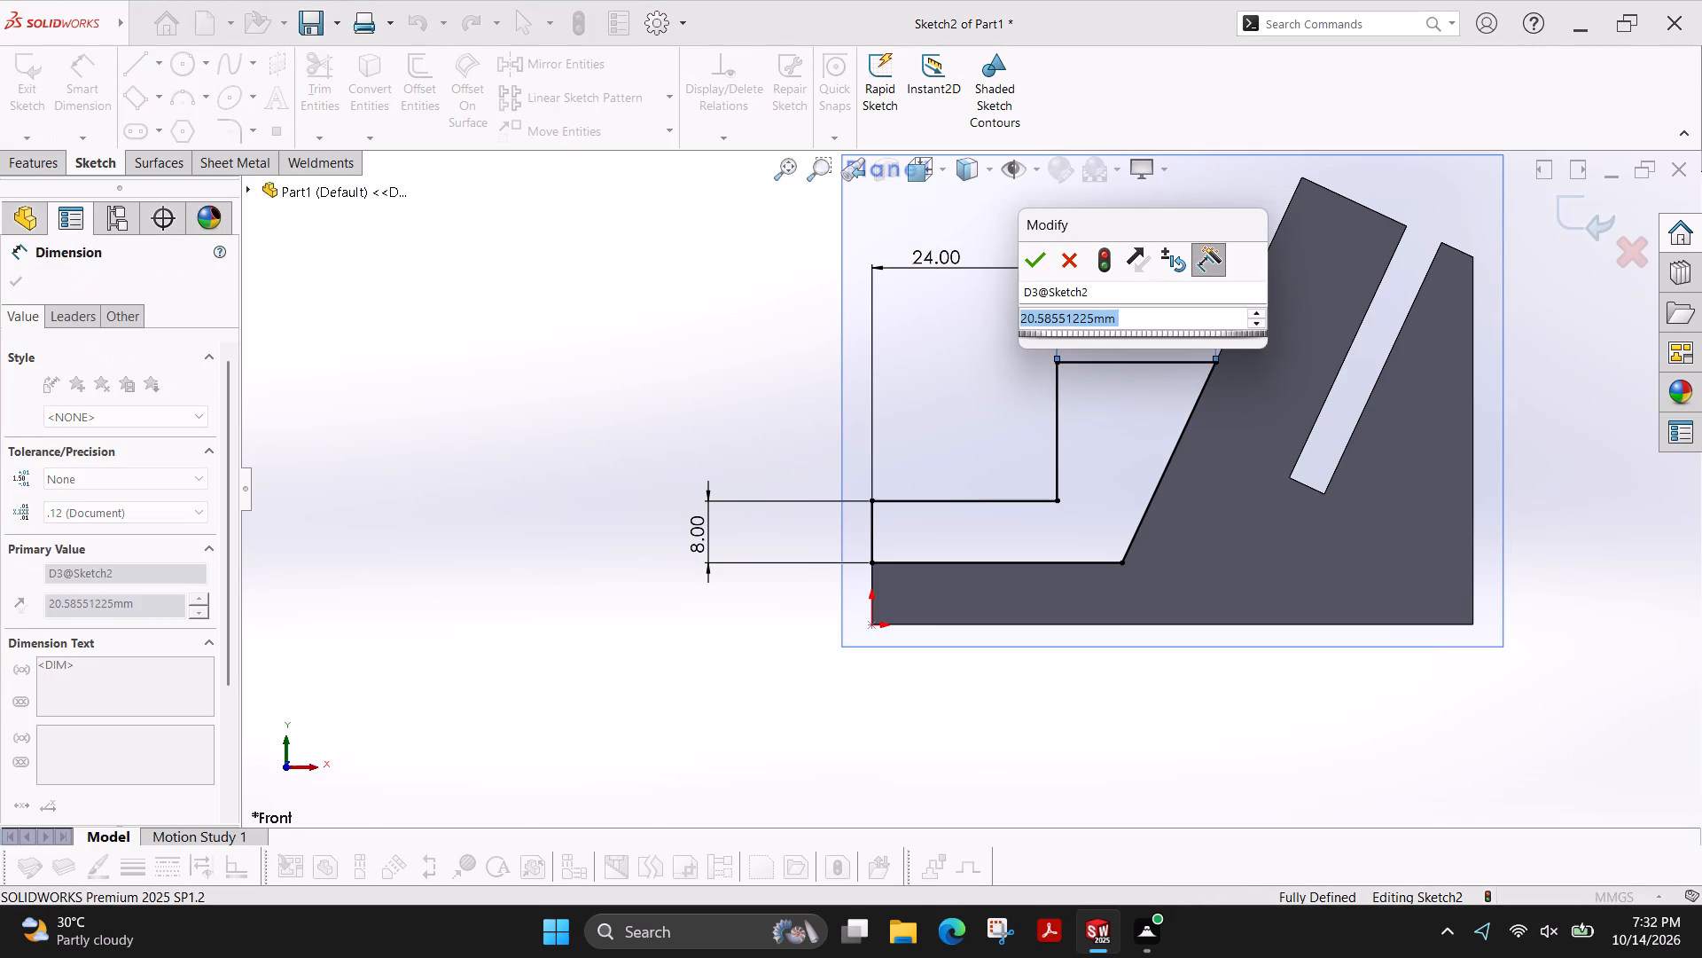
{"action": "key", "text": "1"}
{"action": "key", "text": "6"}
{"action": "key", "text": "Return"}
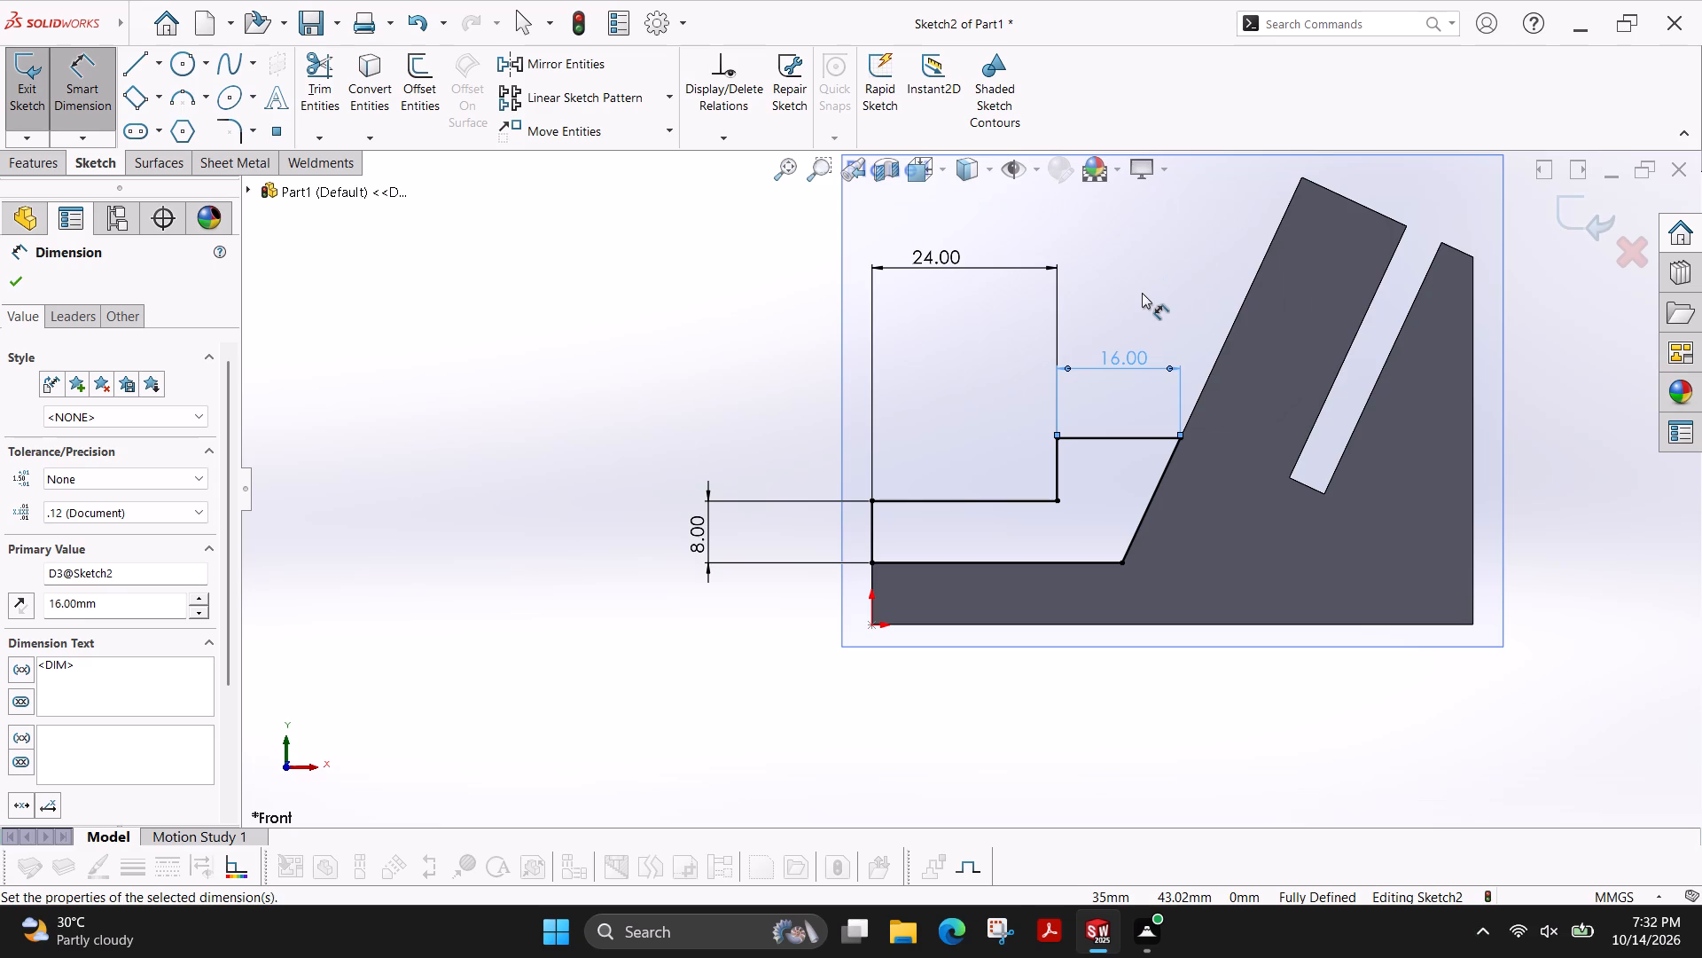
{"action": "key", "text": "ctrl+z"}
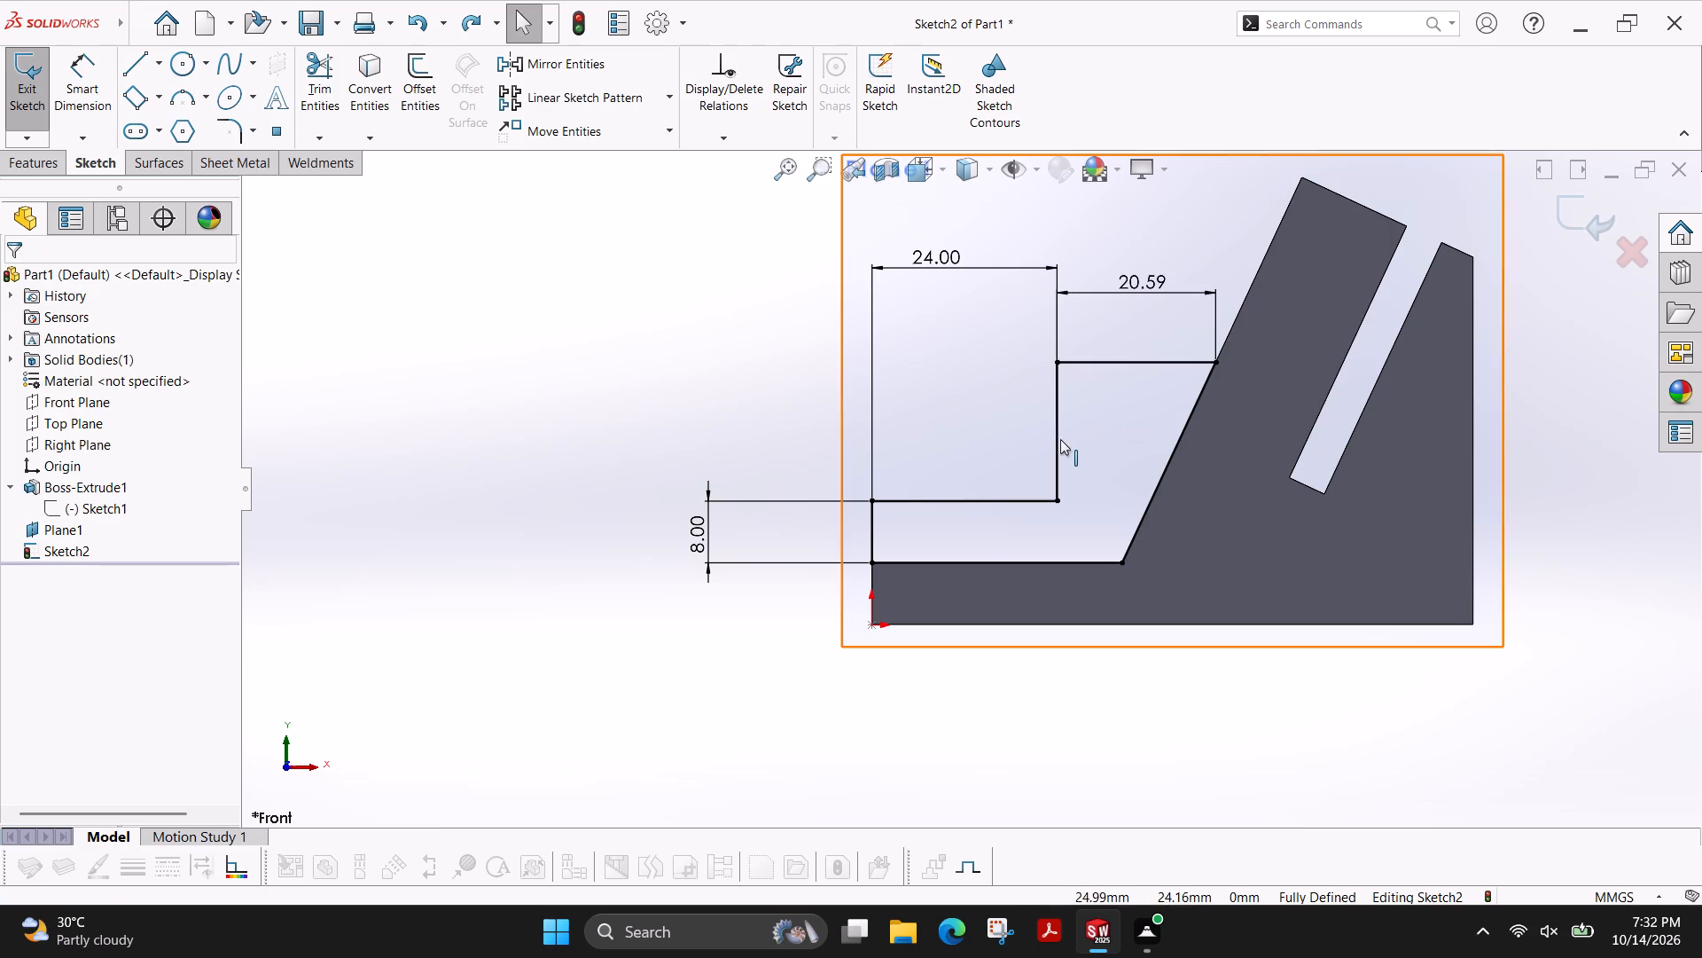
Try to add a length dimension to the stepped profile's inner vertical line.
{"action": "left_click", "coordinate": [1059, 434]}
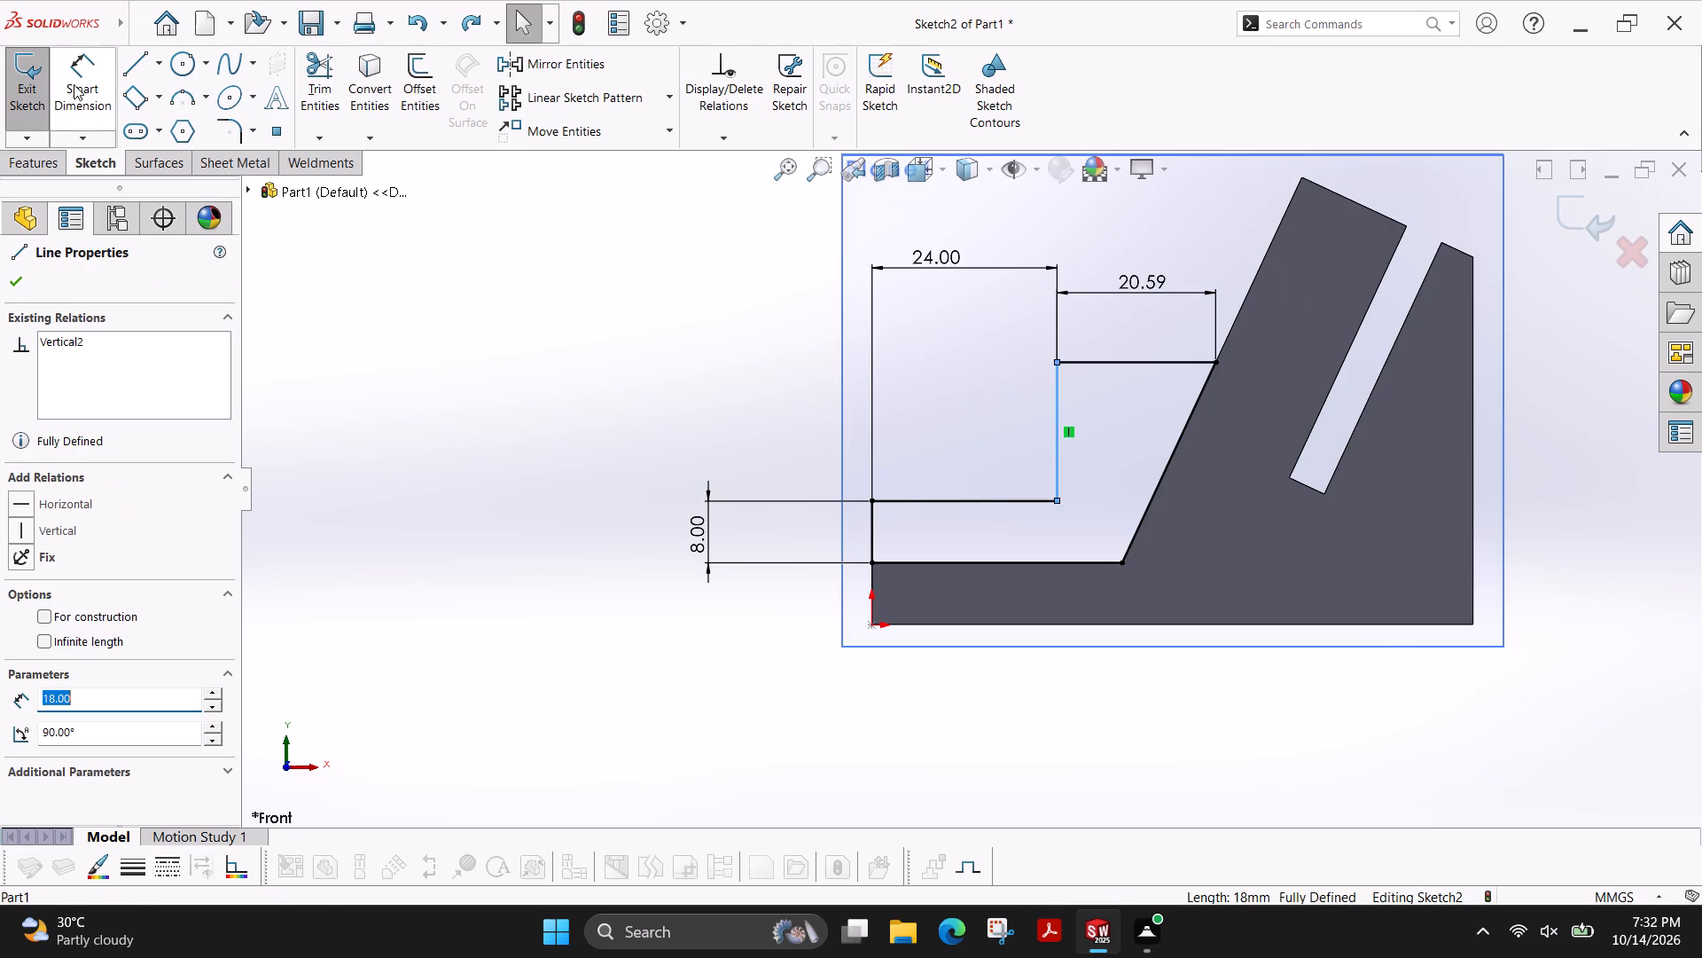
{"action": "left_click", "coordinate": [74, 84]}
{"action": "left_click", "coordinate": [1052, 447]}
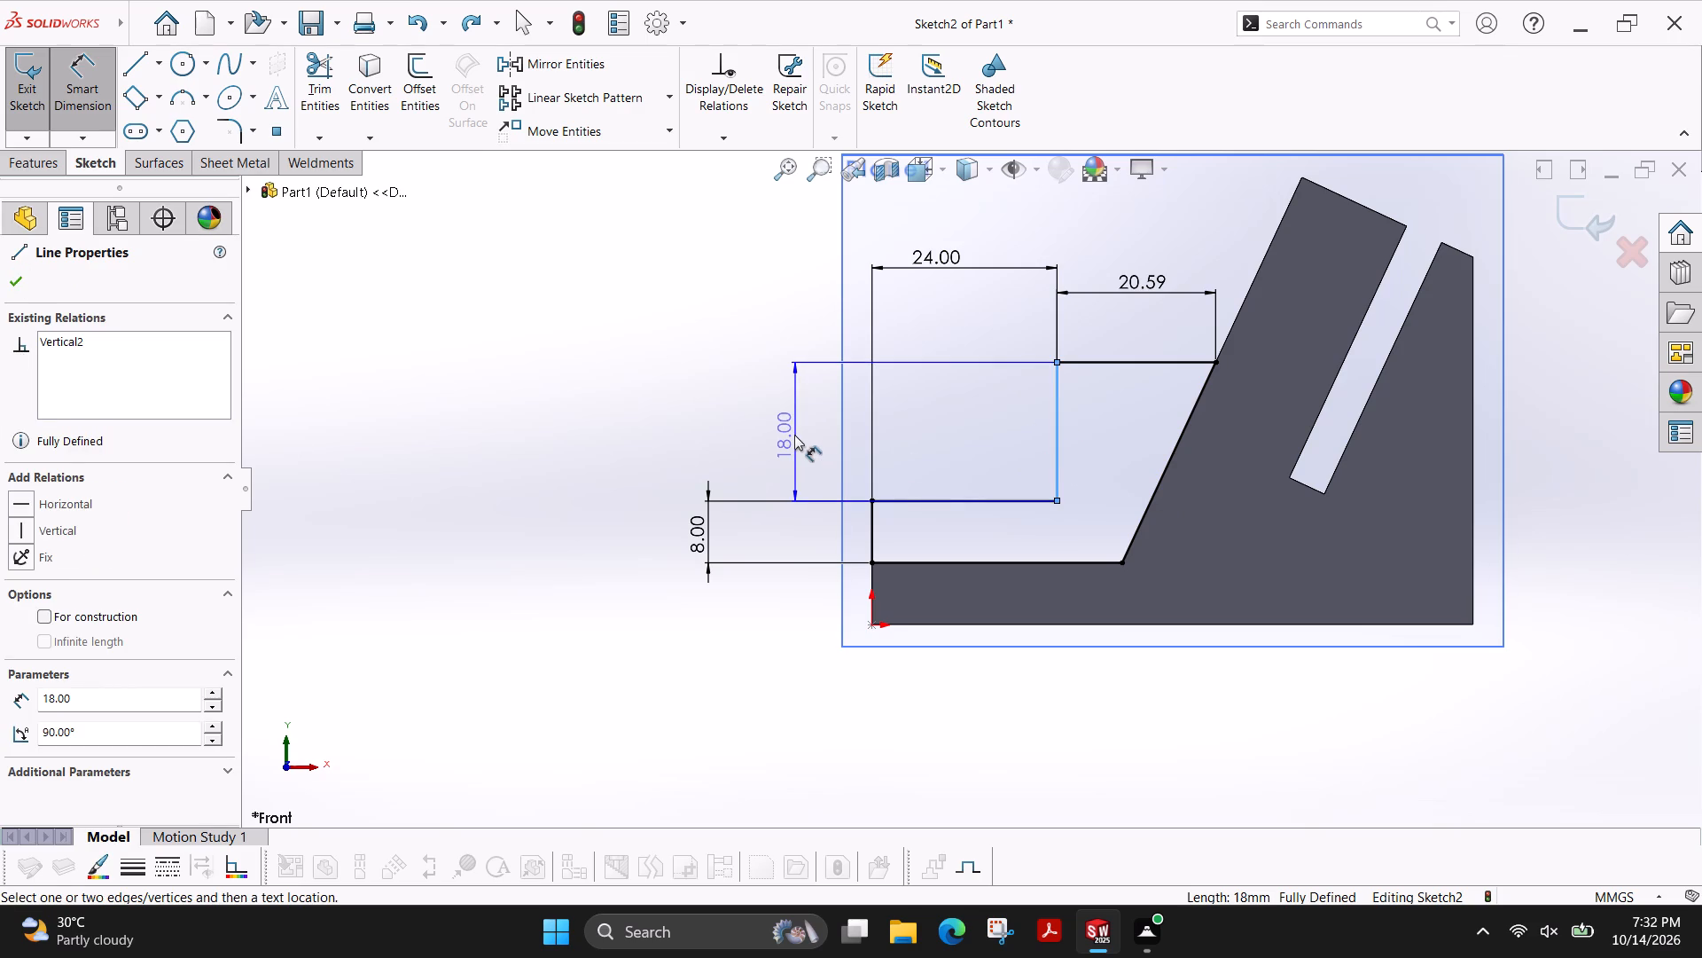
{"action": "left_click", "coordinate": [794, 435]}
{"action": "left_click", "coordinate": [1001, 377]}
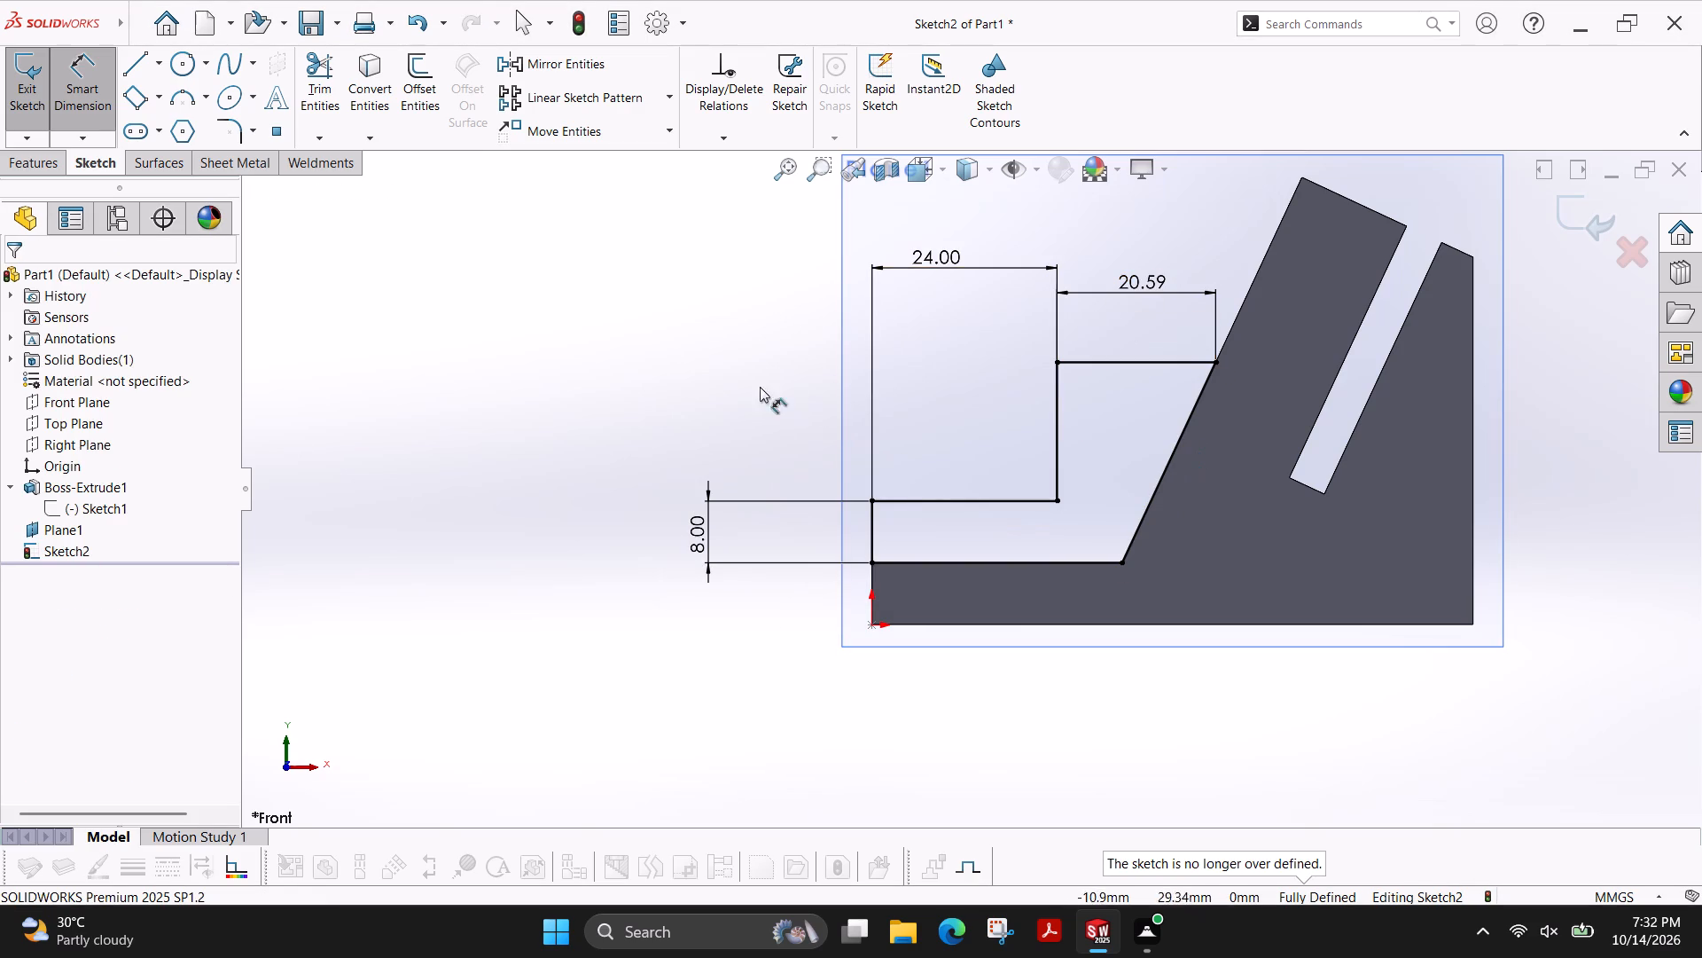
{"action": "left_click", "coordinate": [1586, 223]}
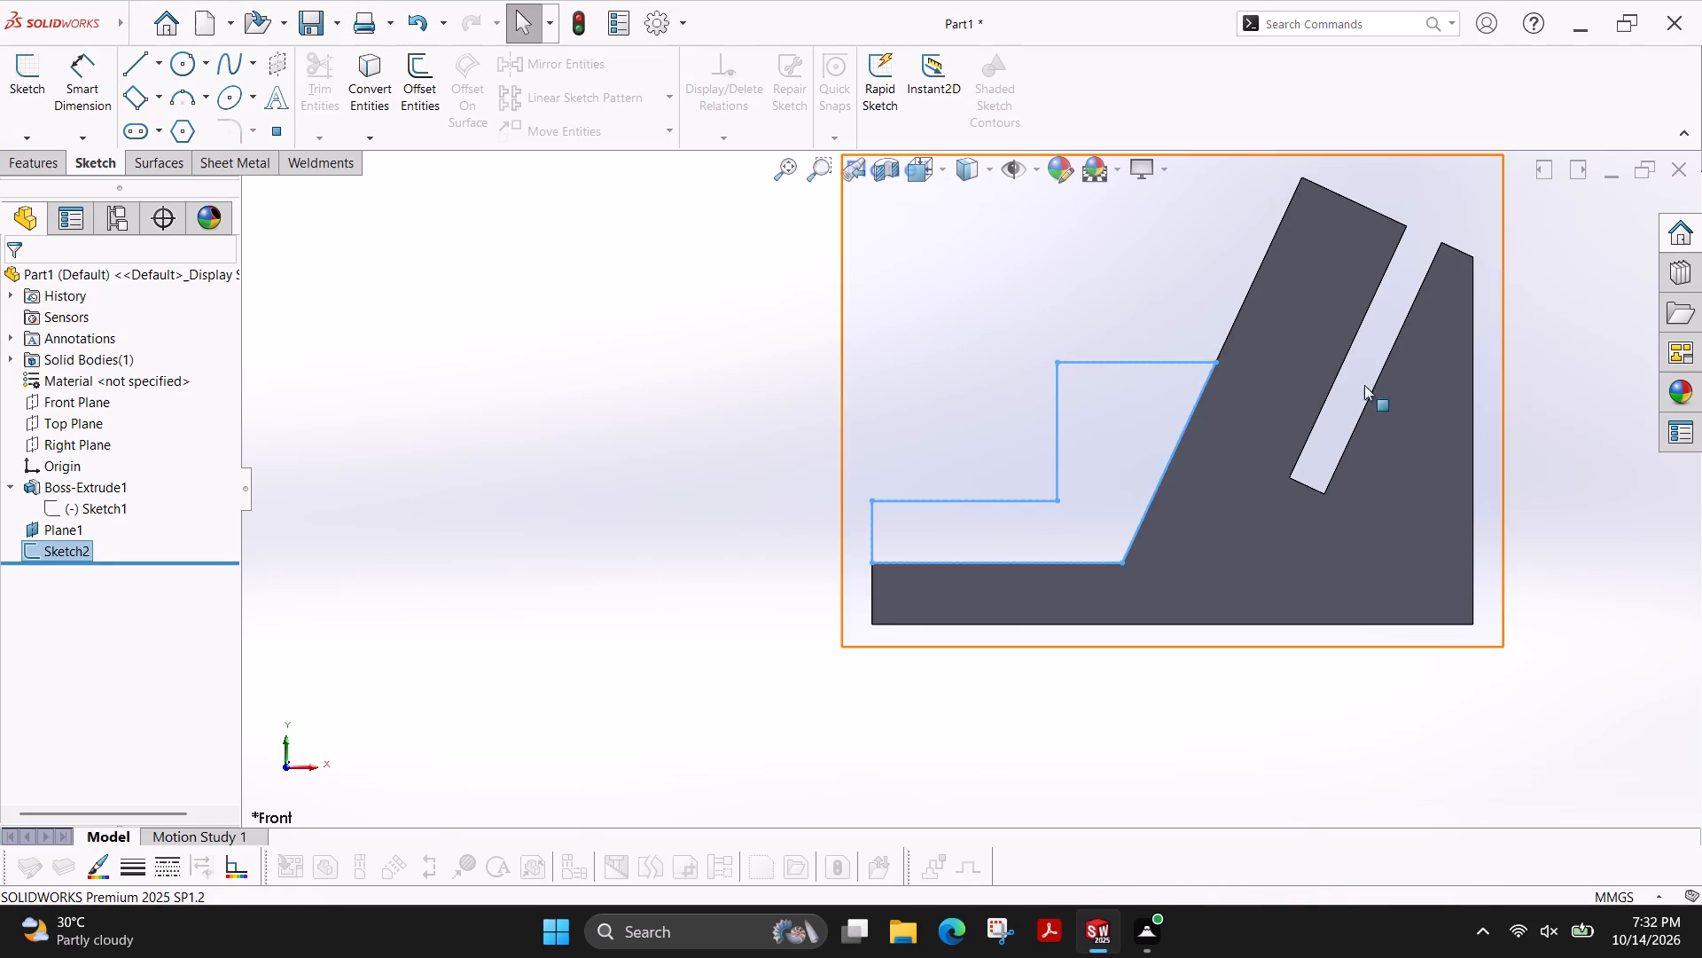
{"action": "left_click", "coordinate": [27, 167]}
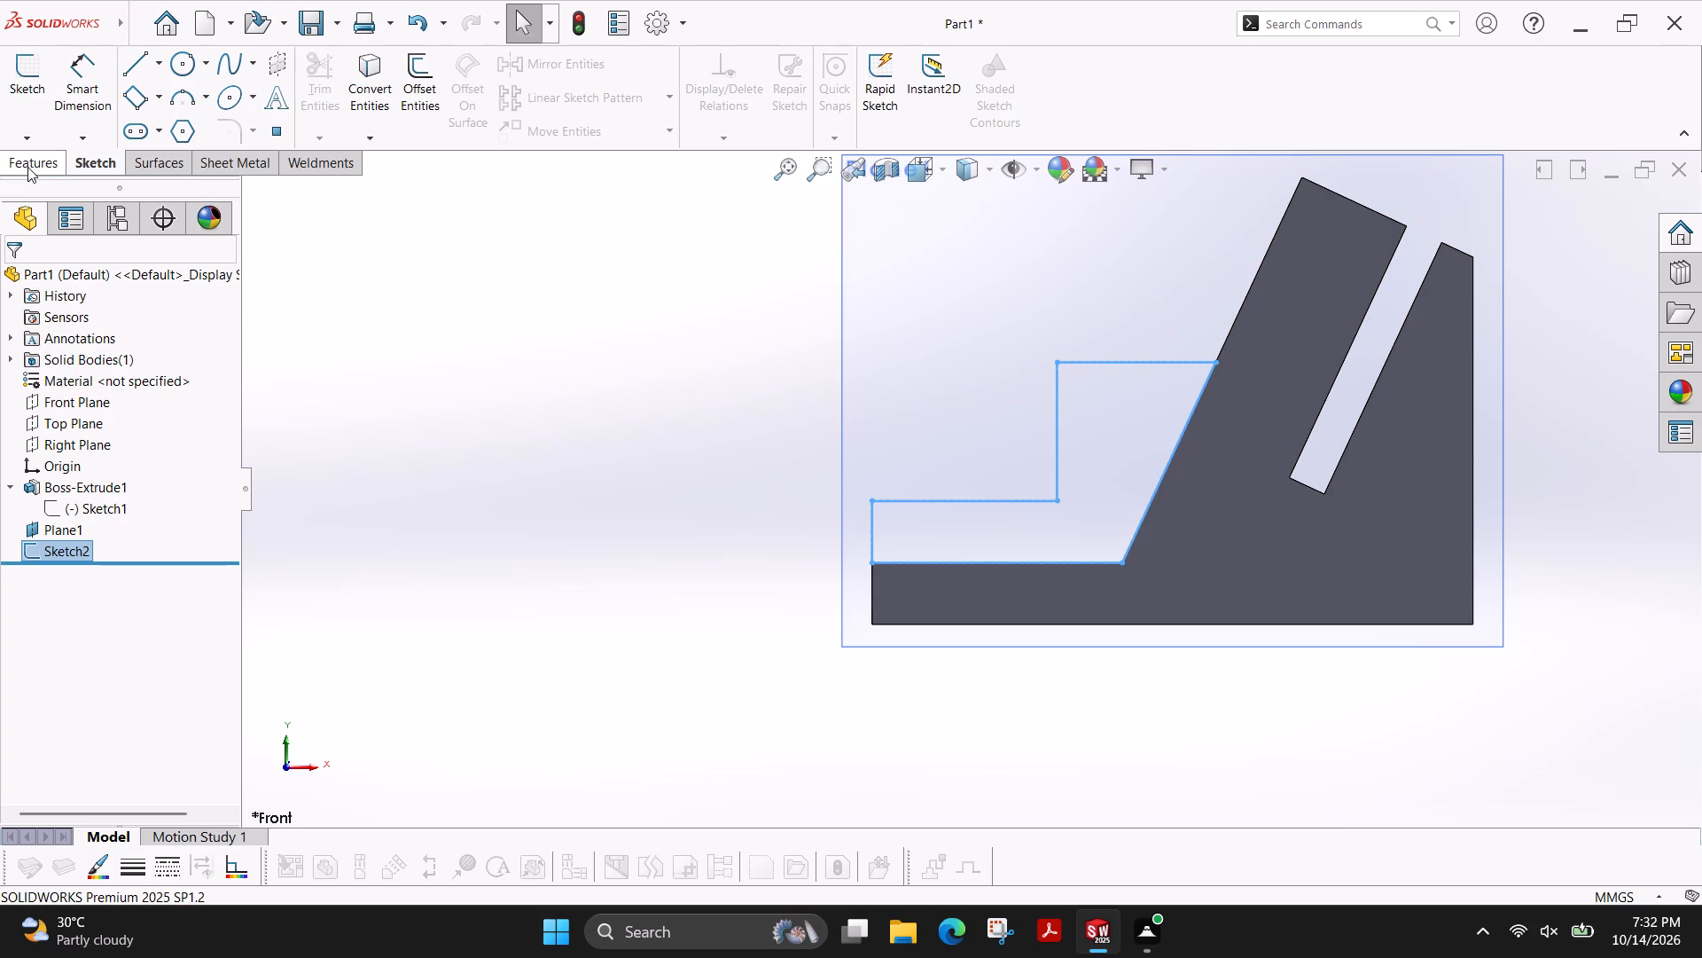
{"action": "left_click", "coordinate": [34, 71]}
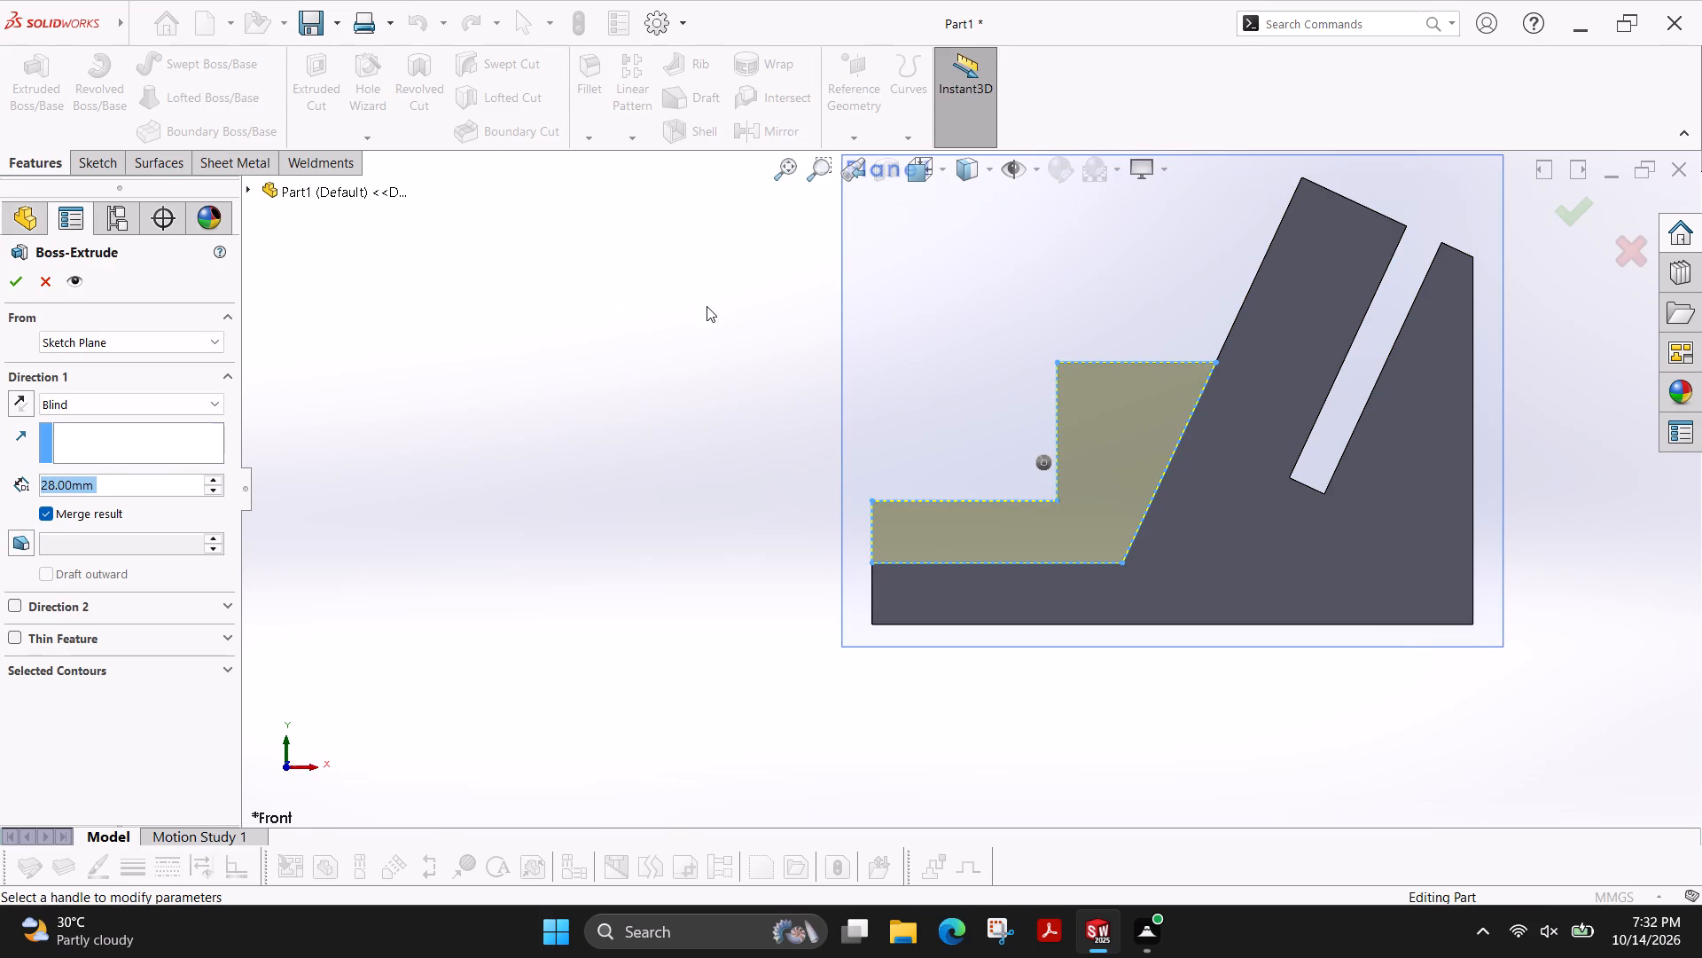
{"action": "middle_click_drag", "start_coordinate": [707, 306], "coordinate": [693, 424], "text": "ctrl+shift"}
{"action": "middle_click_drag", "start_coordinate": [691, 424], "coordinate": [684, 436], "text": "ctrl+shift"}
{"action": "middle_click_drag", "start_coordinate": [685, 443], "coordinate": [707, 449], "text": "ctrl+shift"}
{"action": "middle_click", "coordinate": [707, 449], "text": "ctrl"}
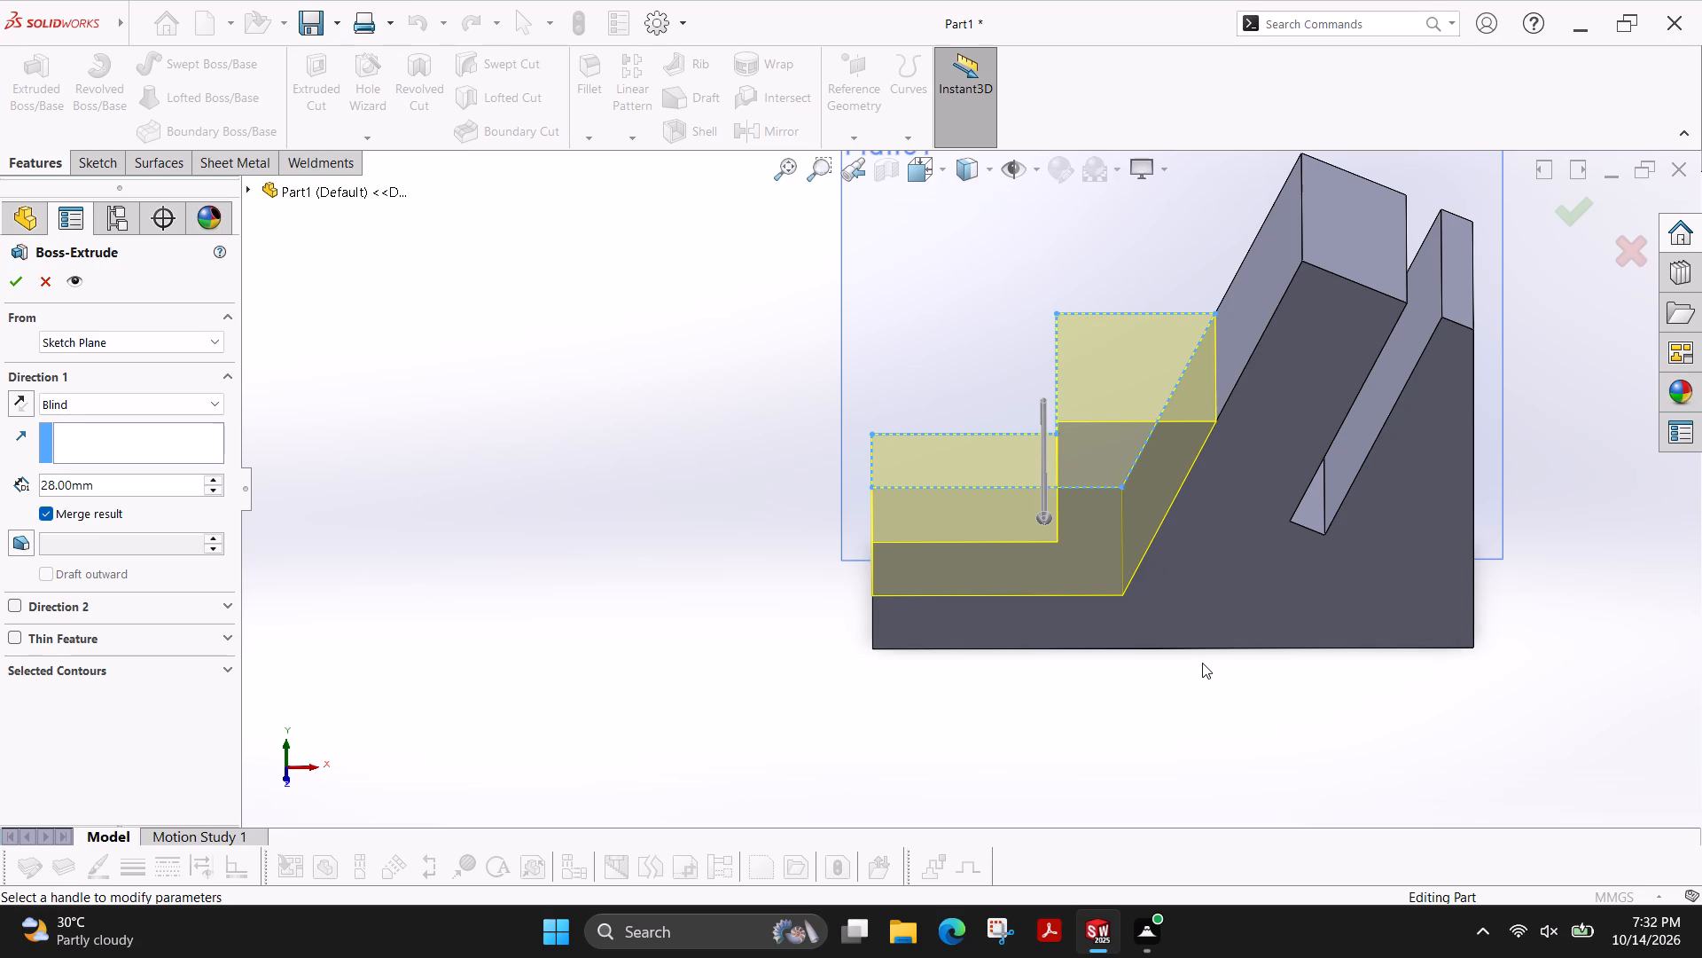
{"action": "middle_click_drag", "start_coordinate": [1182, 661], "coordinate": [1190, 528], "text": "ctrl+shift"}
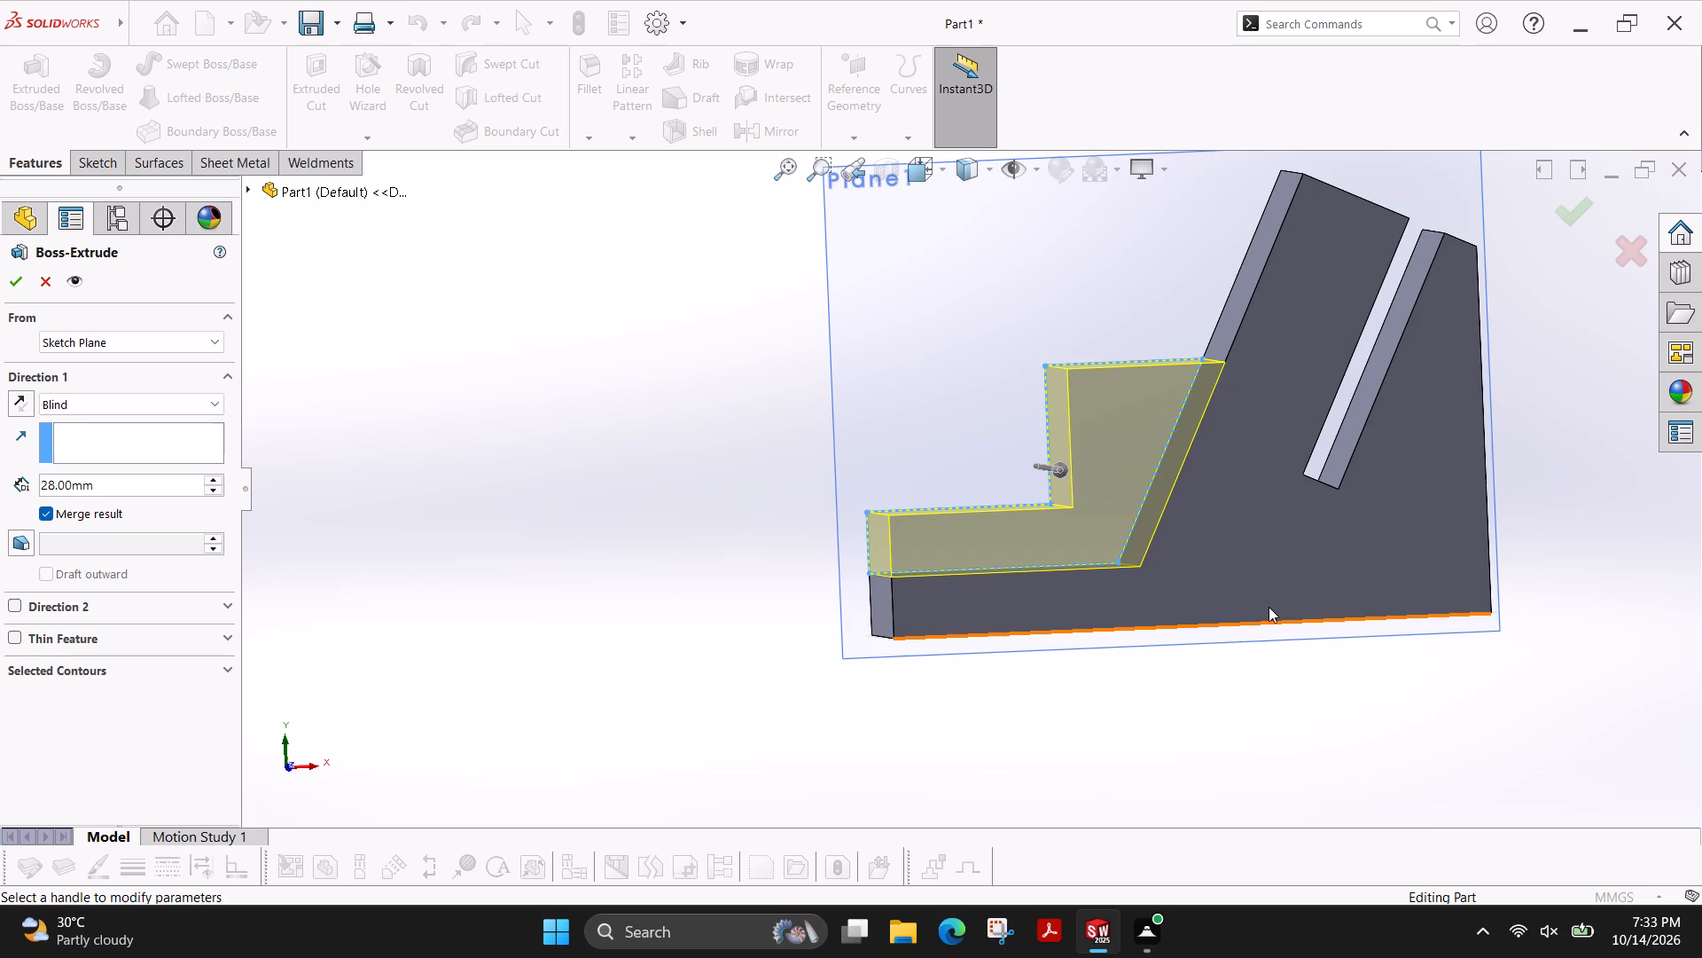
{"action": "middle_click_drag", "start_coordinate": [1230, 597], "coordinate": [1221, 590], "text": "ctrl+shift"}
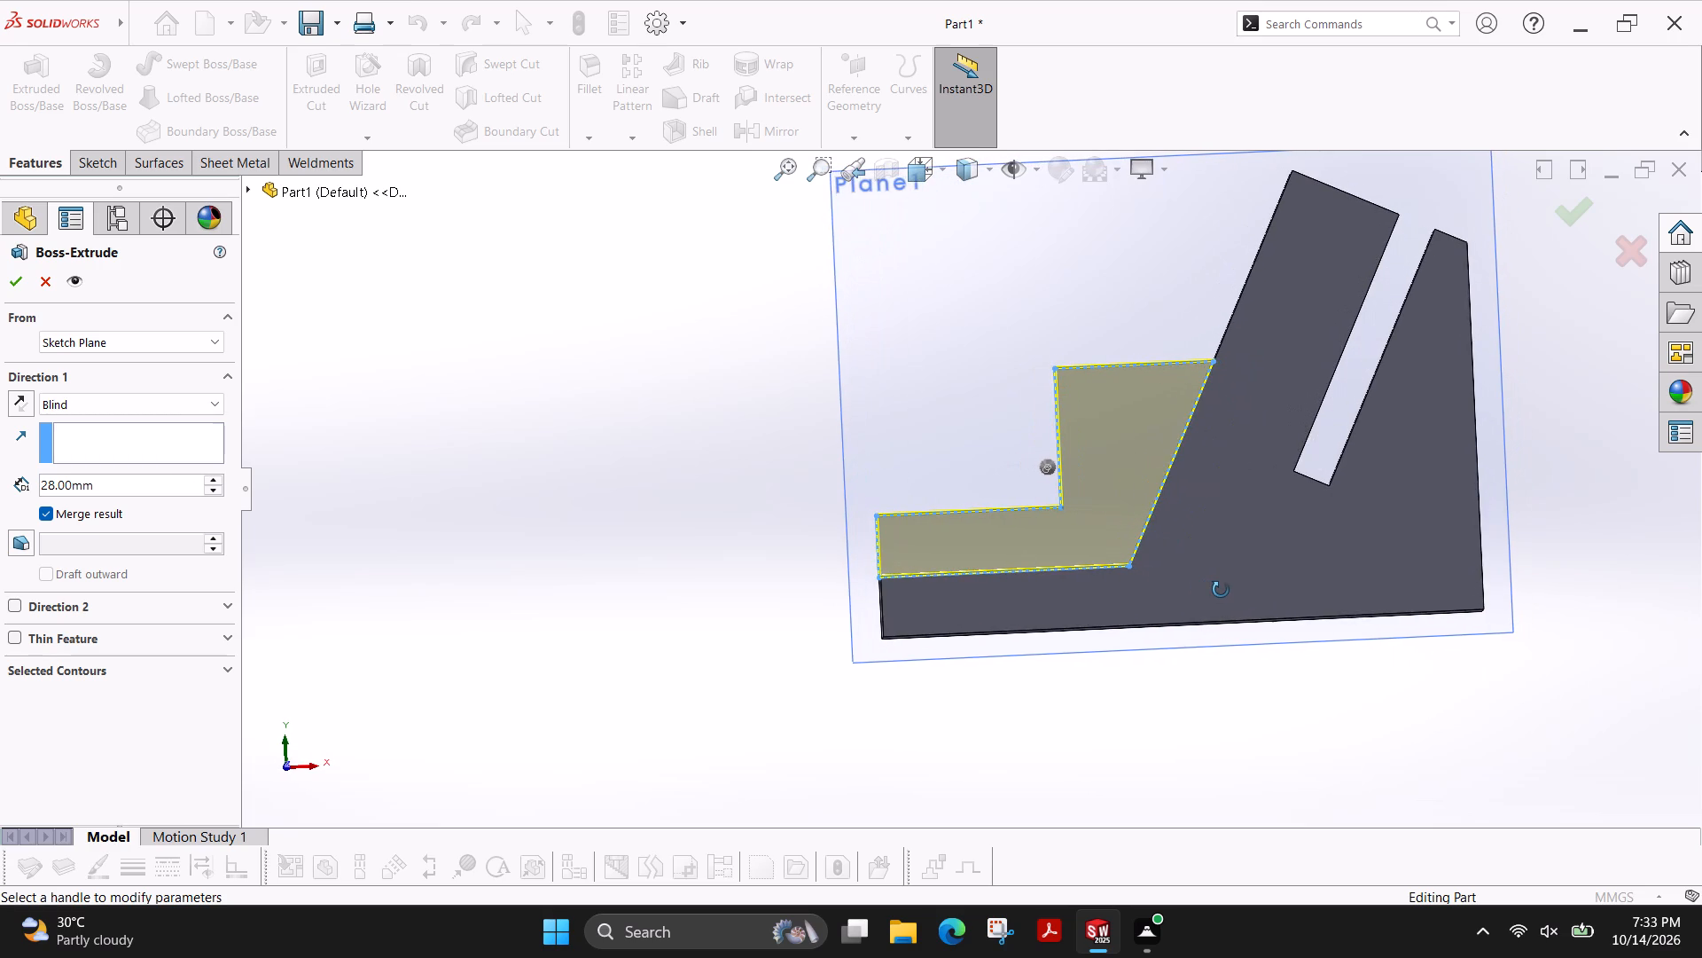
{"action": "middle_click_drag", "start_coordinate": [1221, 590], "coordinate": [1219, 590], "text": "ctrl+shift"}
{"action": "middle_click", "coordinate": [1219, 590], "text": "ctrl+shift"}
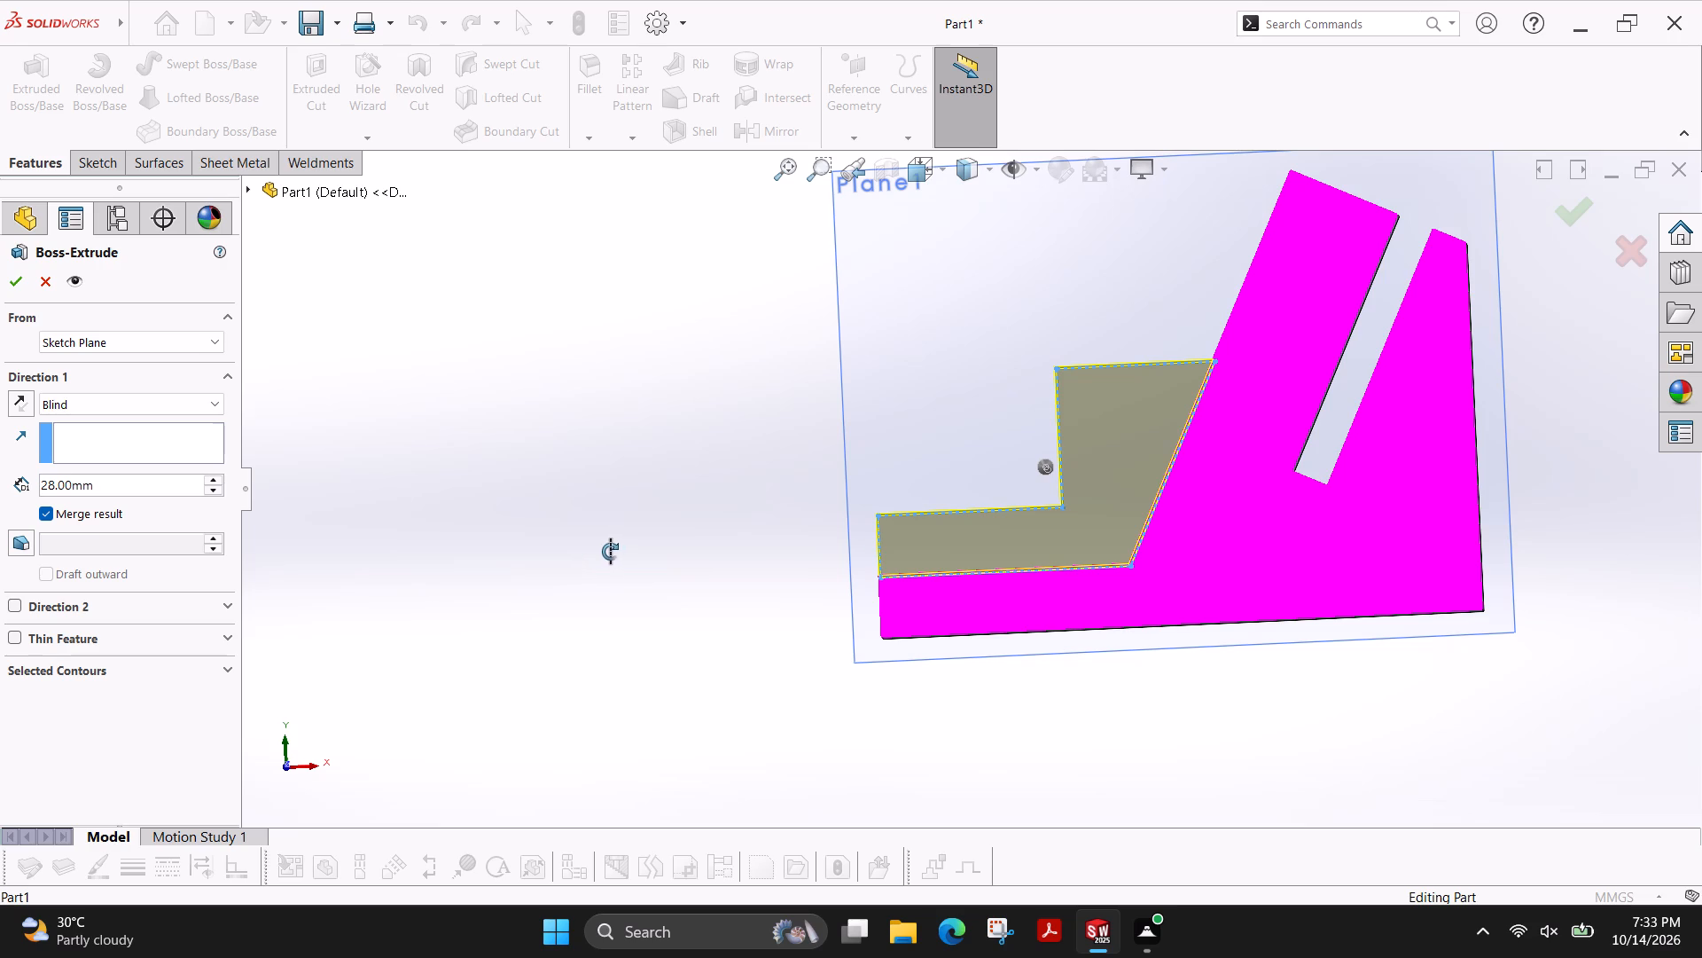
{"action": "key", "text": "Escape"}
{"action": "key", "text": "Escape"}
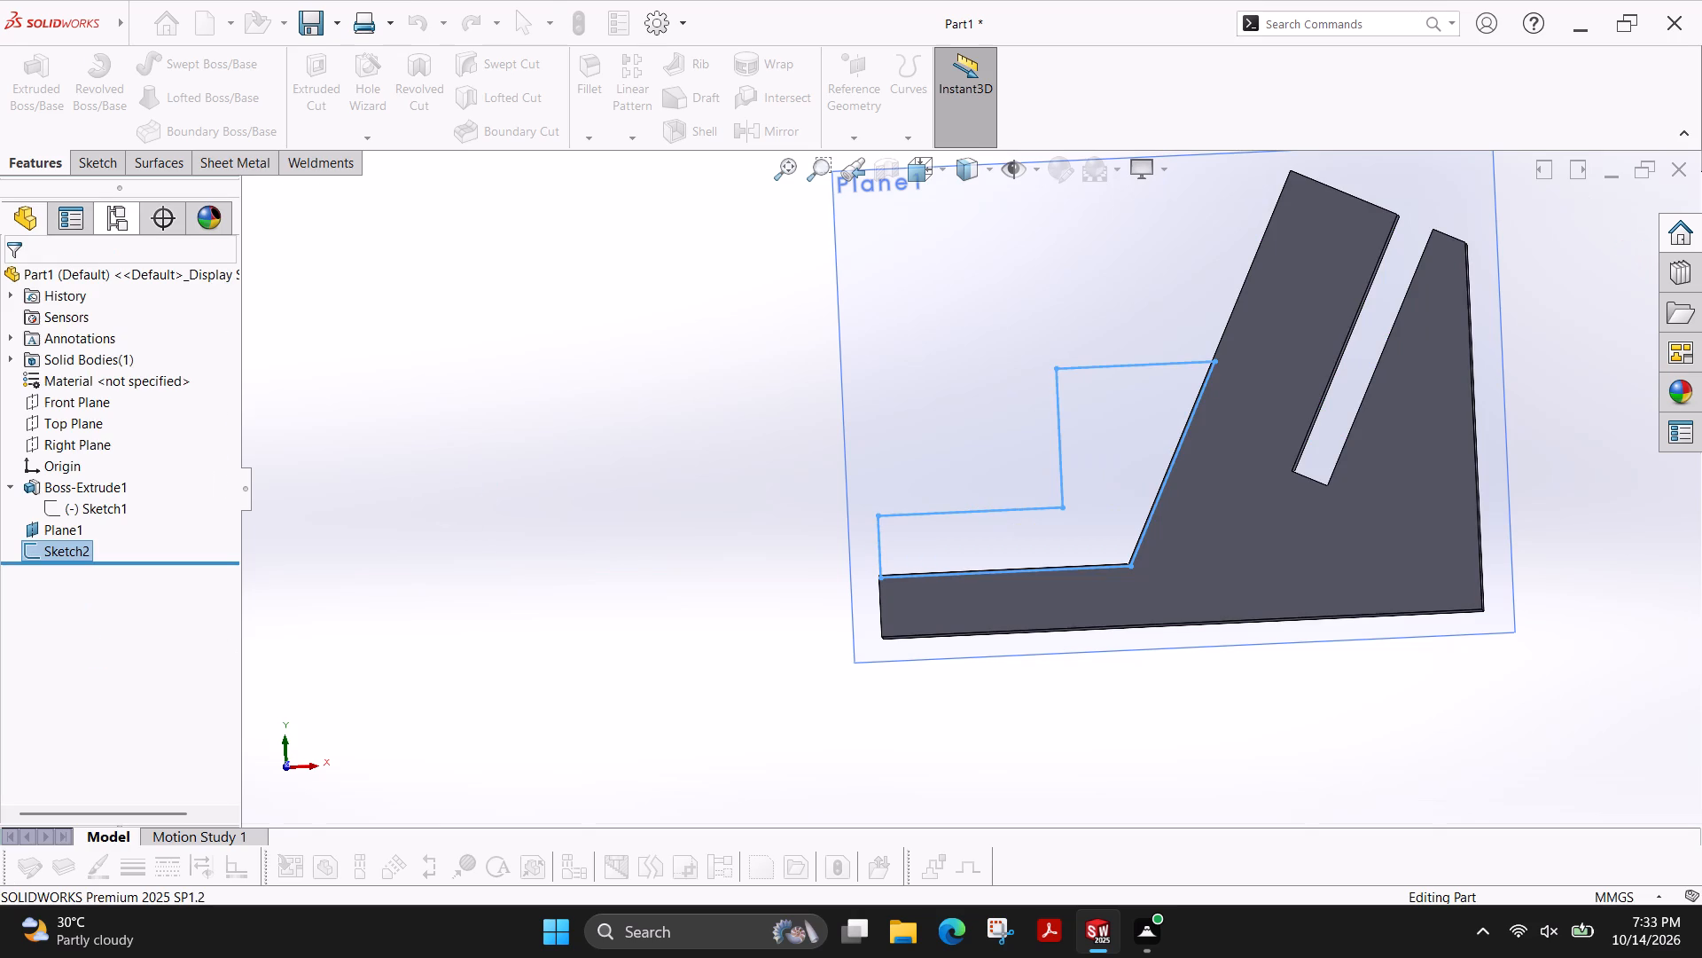
Reopen the stepped profile sketch for editing and set the upper horizontal line's length to 16 mm.
{"action": "left_click", "coordinate": [103, 168]}
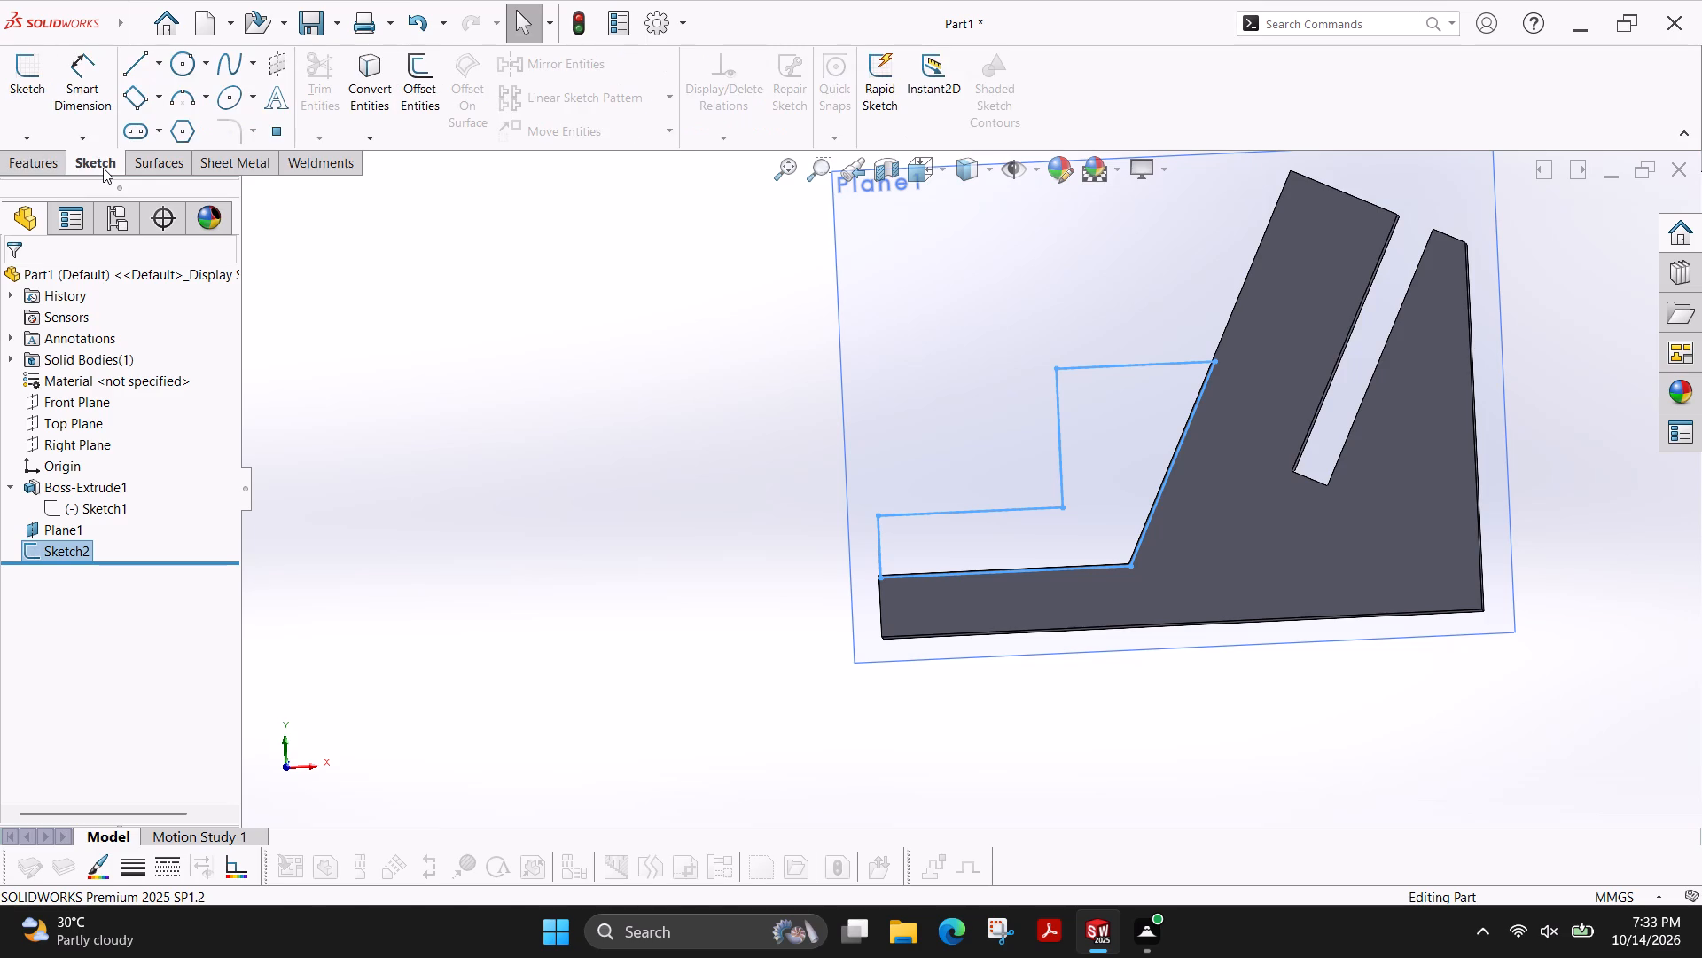
{"action": "left_click", "coordinate": [53, 550]}
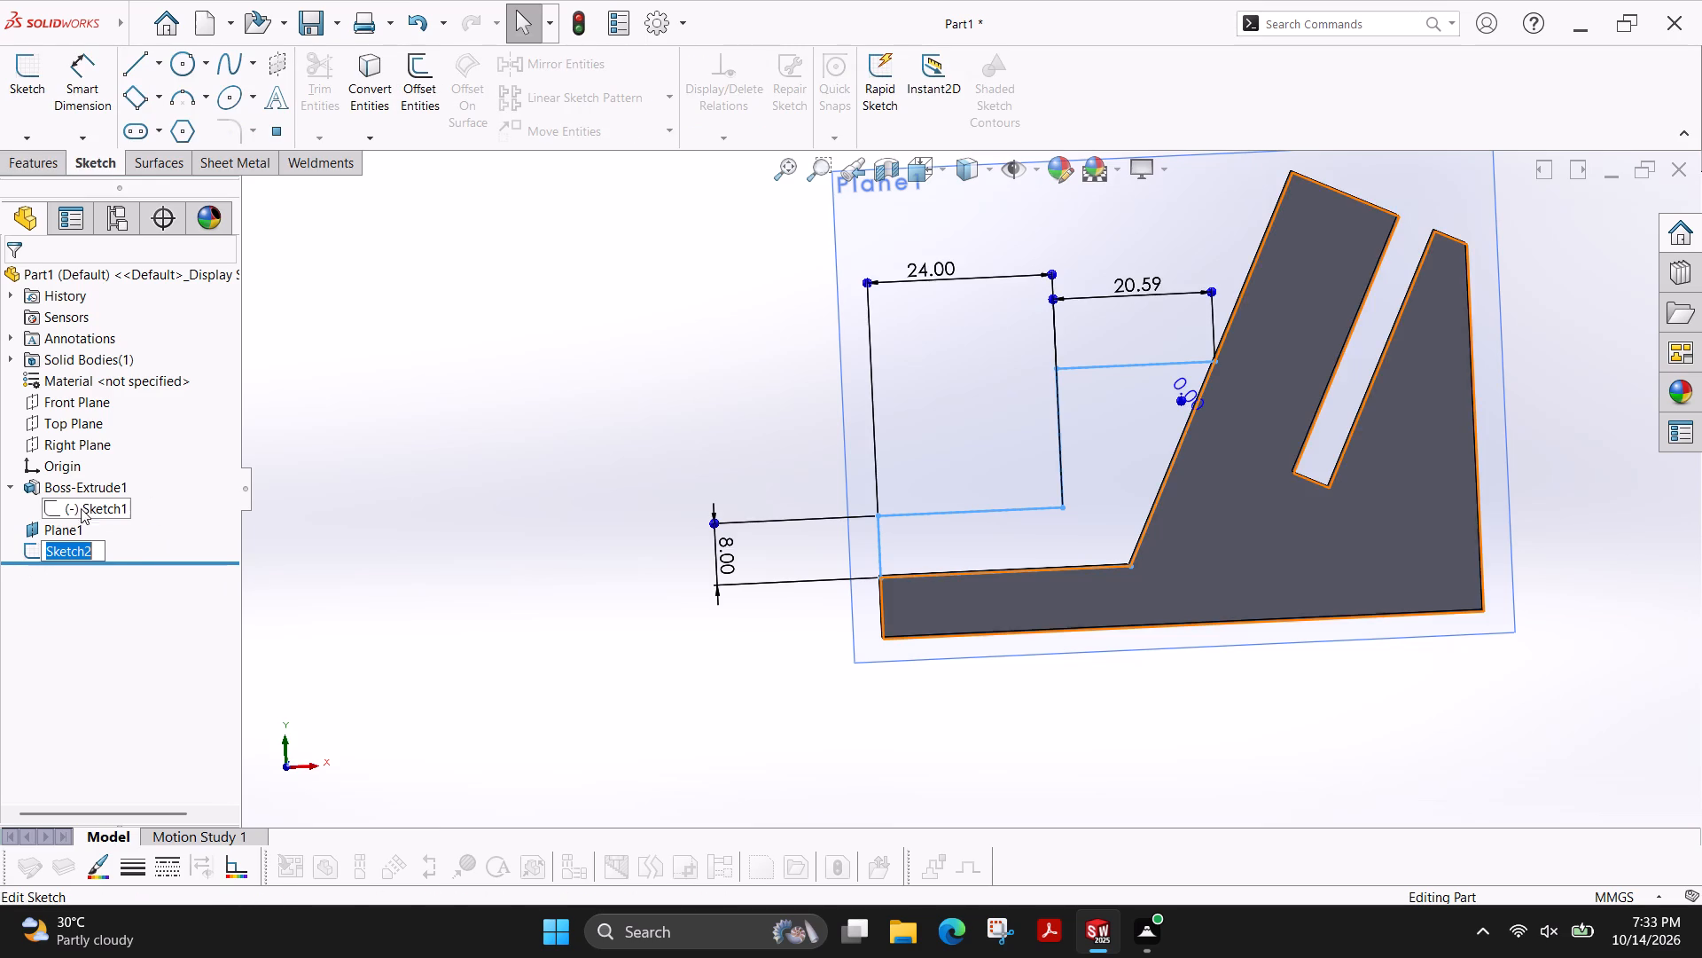
{"action": "key", "text": "Escape"}
{"action": "left_click", "coordinate": [30, 551]}
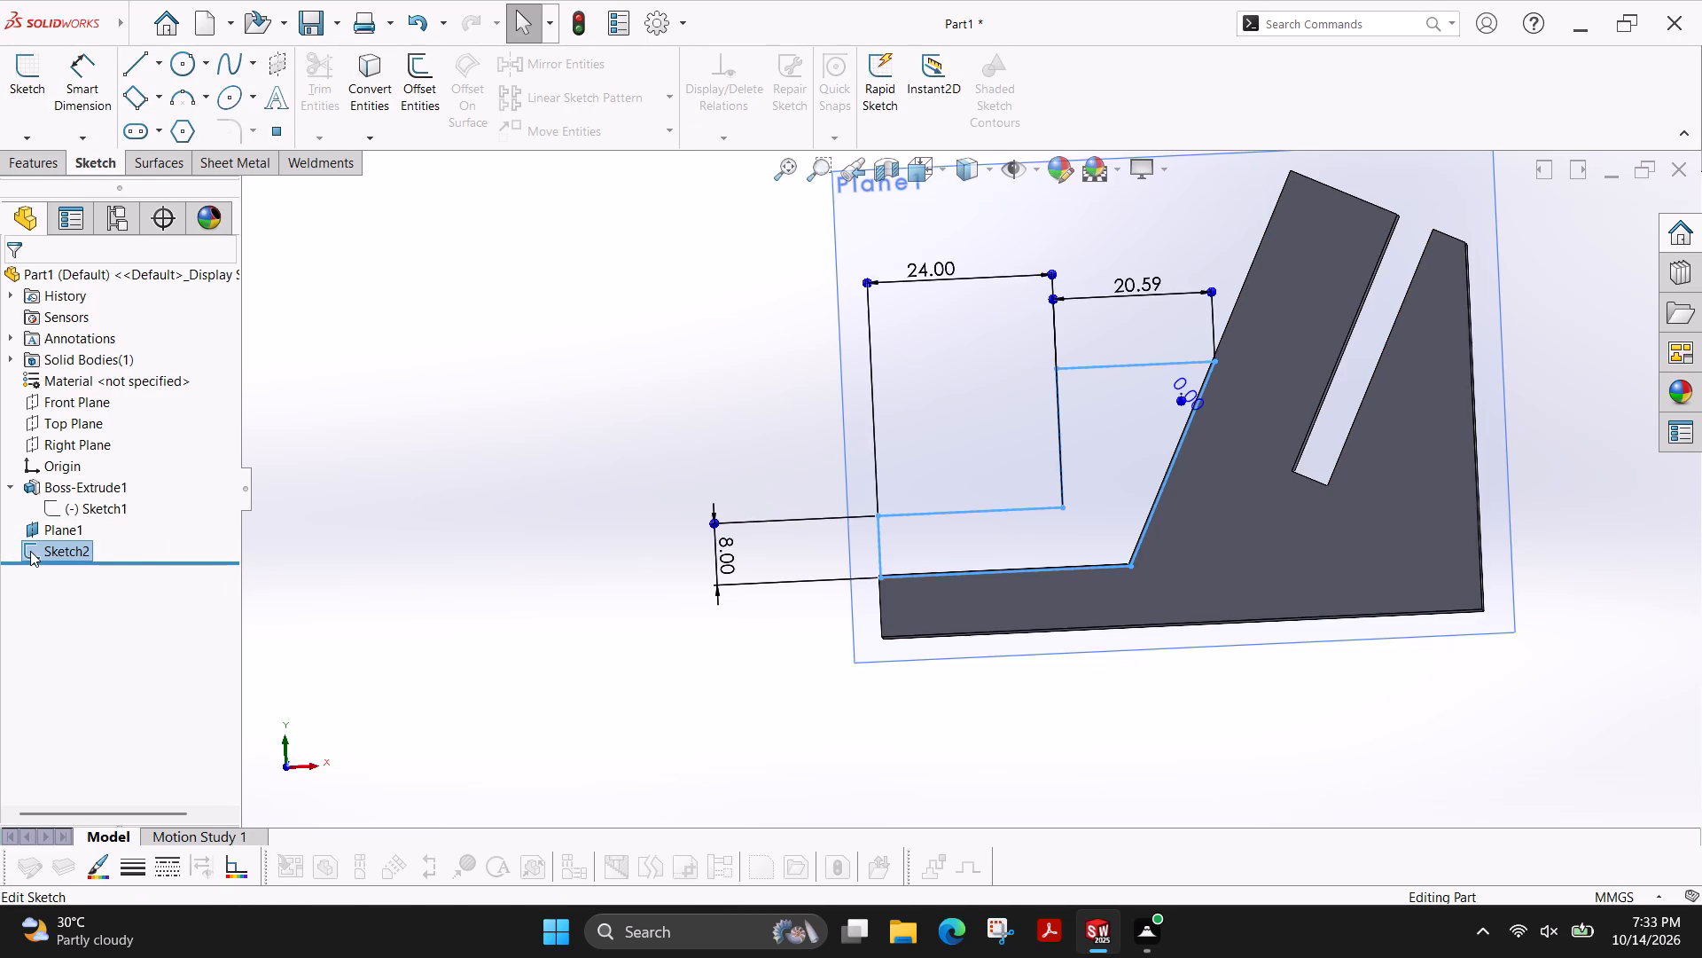
{"action": "left_click", "coordinate": [56, 498]}
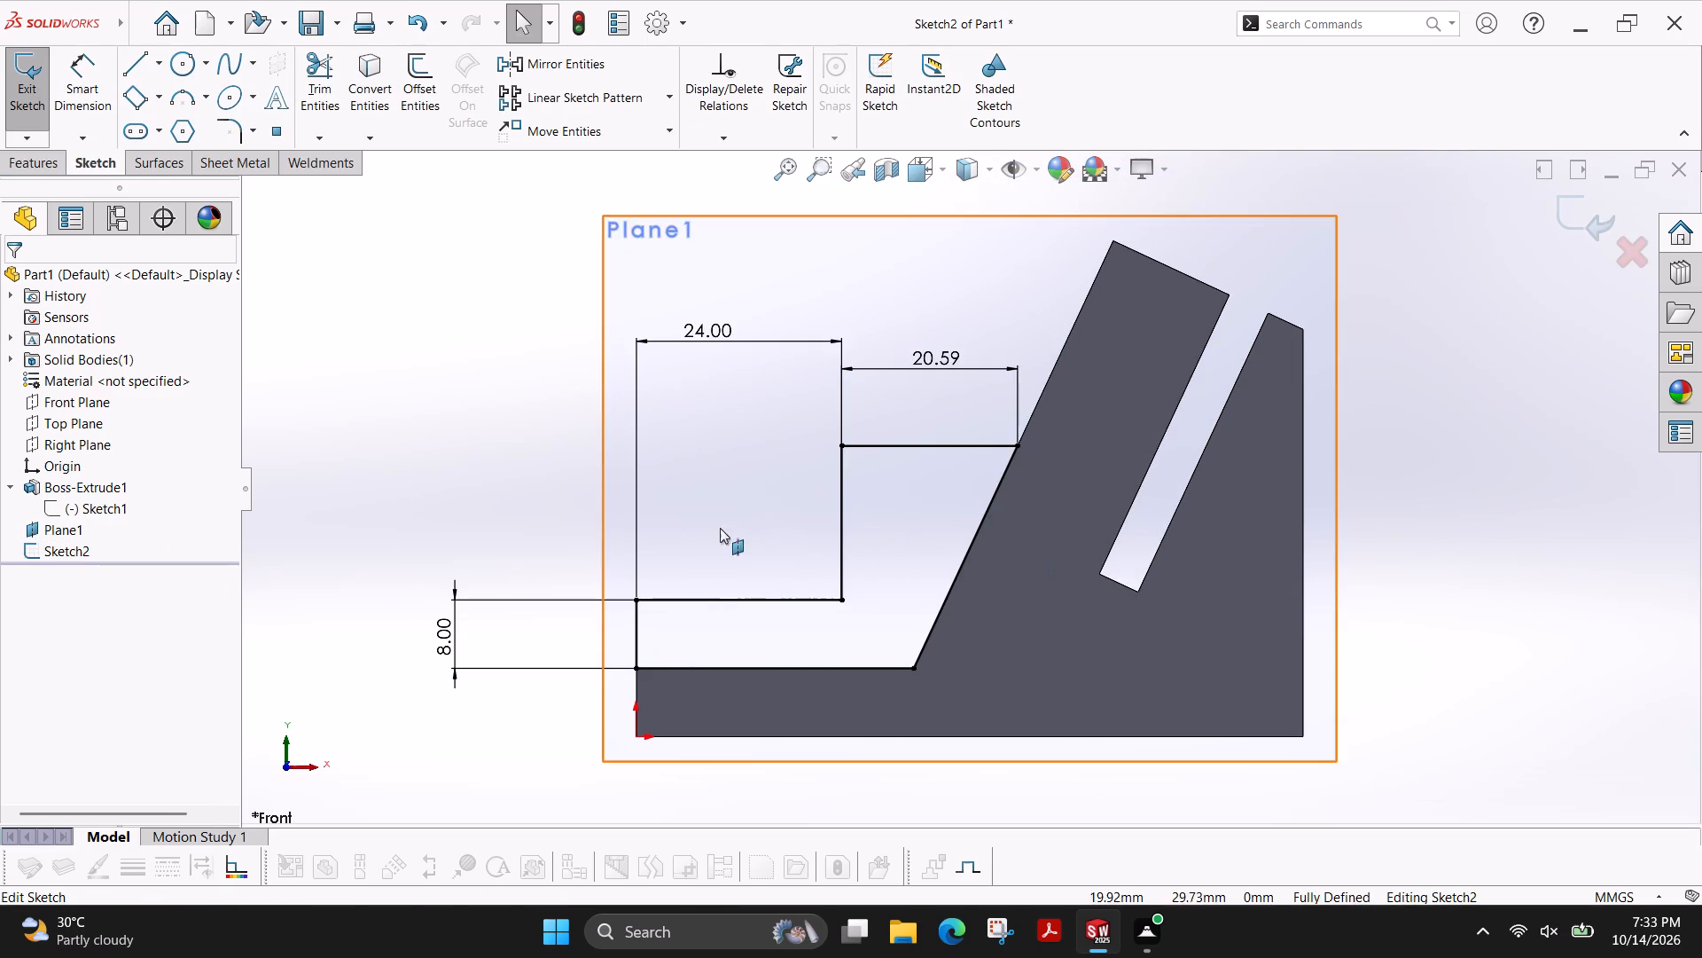
{"action": "double_click", "coordinate": [941, 360]}
{"action": "type", "text": "16"}
{"action": "key", "text": "Return"}
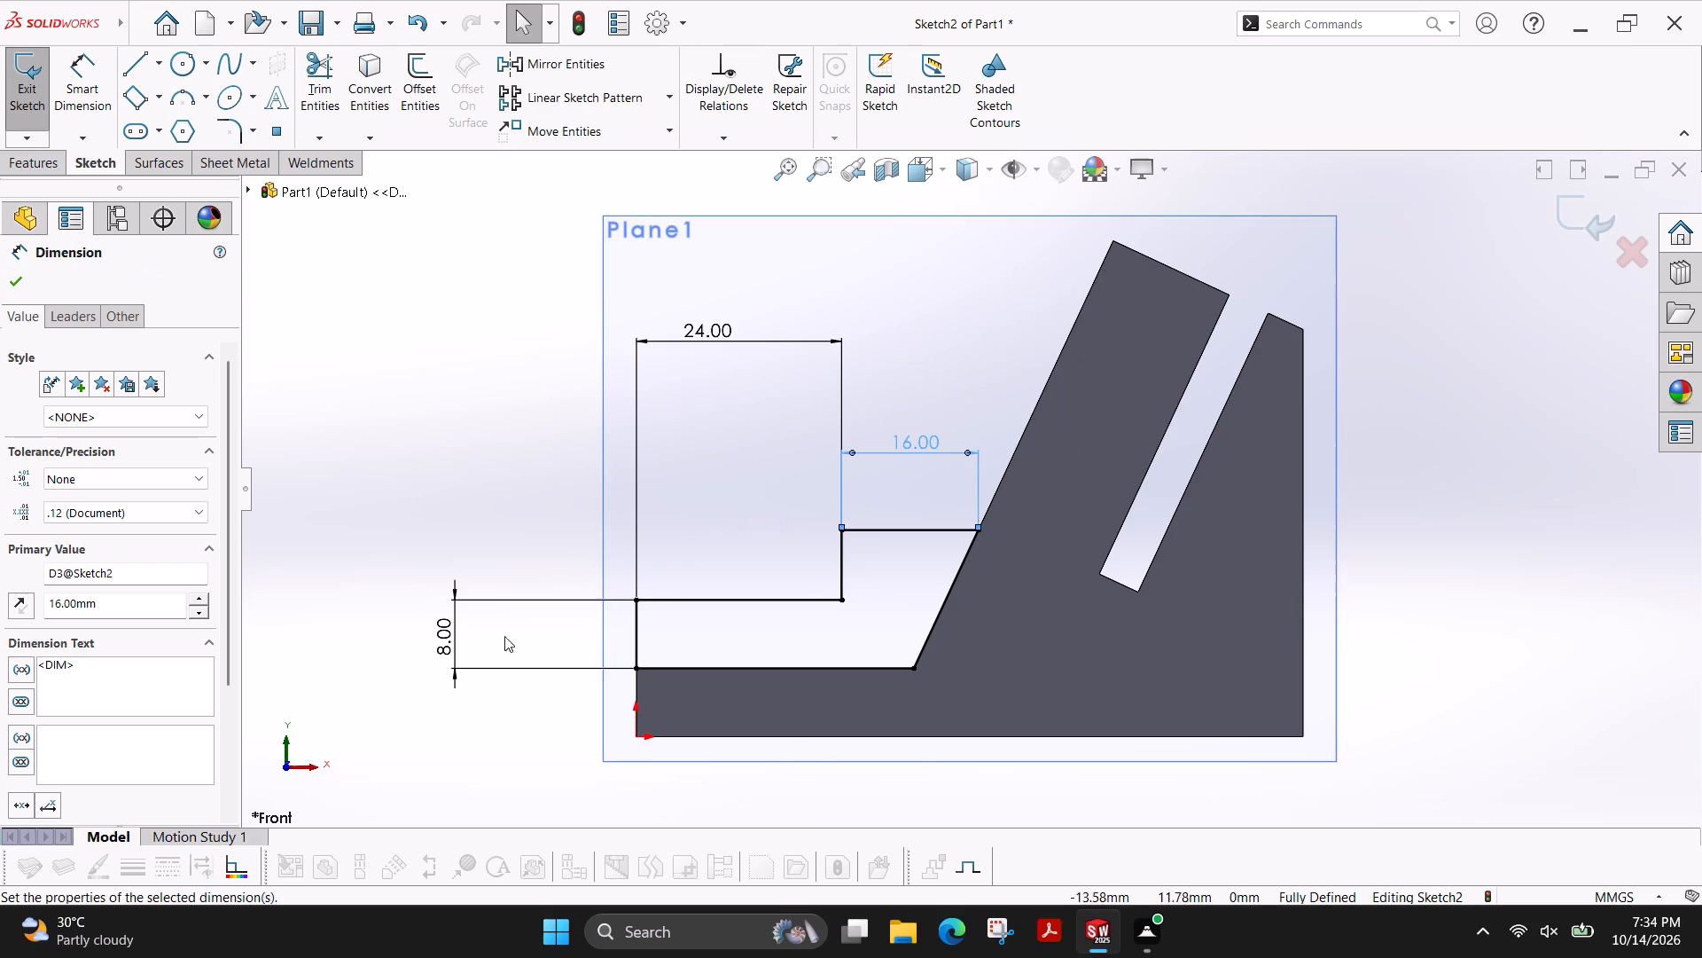
Delete the 8 mm dimension from the outer vertical line of the lower step.
{"action": "left_click", "coordinate": [444, 627]}
{"action": "key", "text": "Delete"}
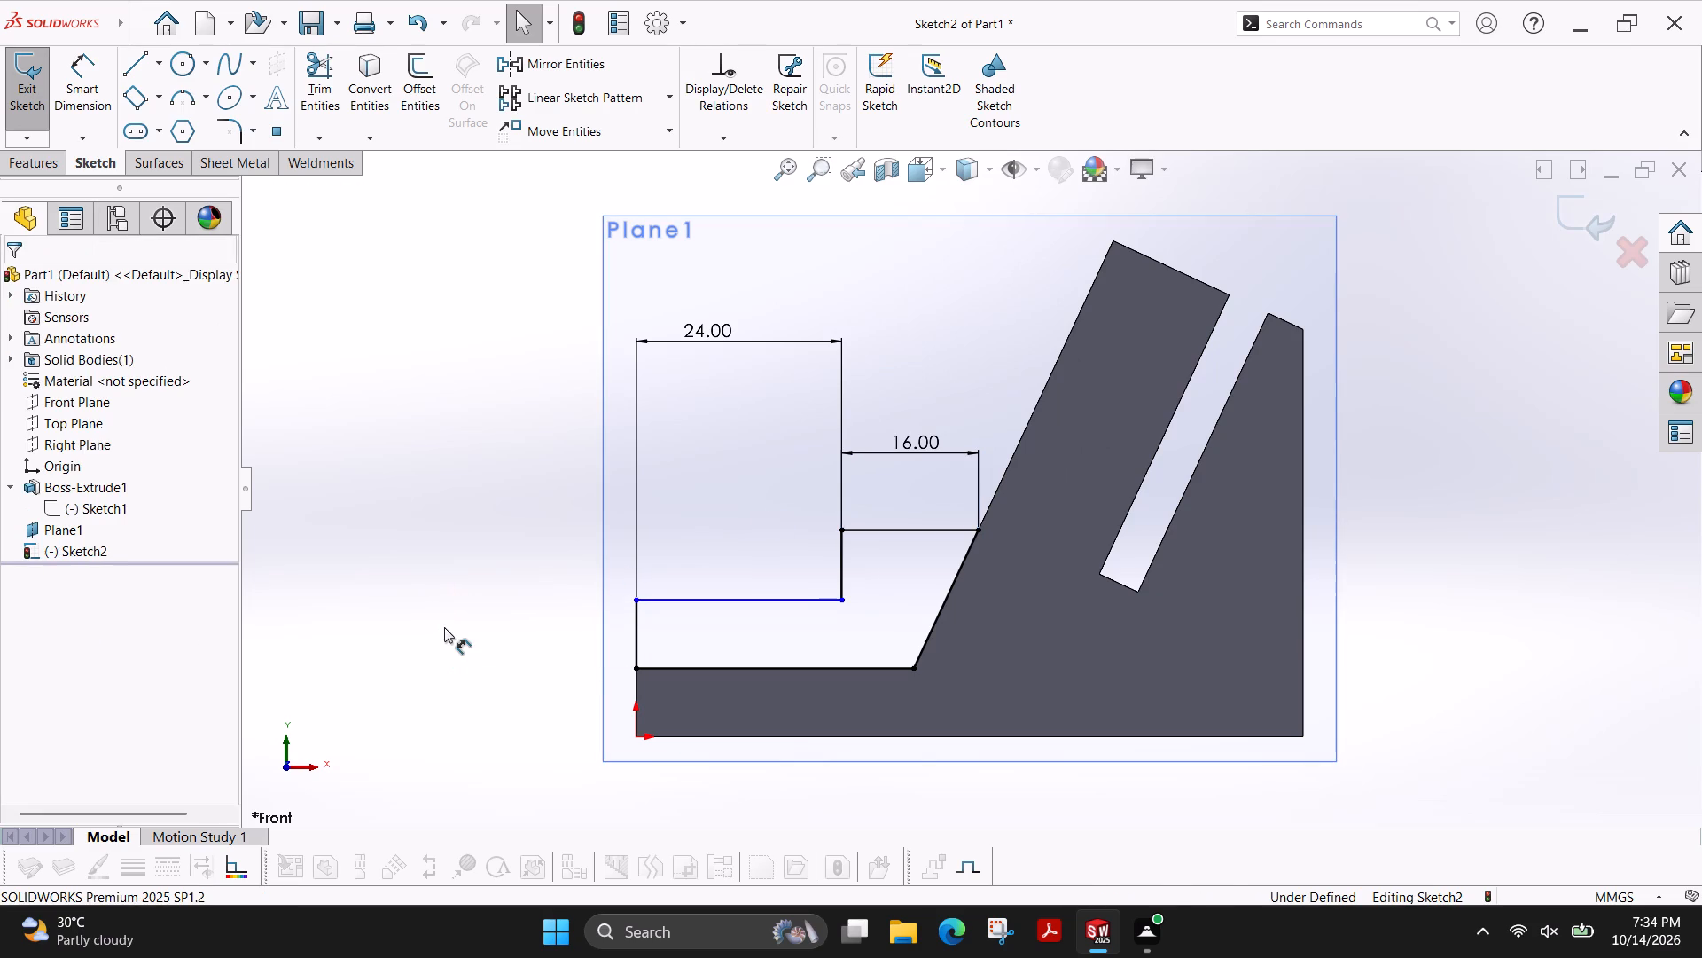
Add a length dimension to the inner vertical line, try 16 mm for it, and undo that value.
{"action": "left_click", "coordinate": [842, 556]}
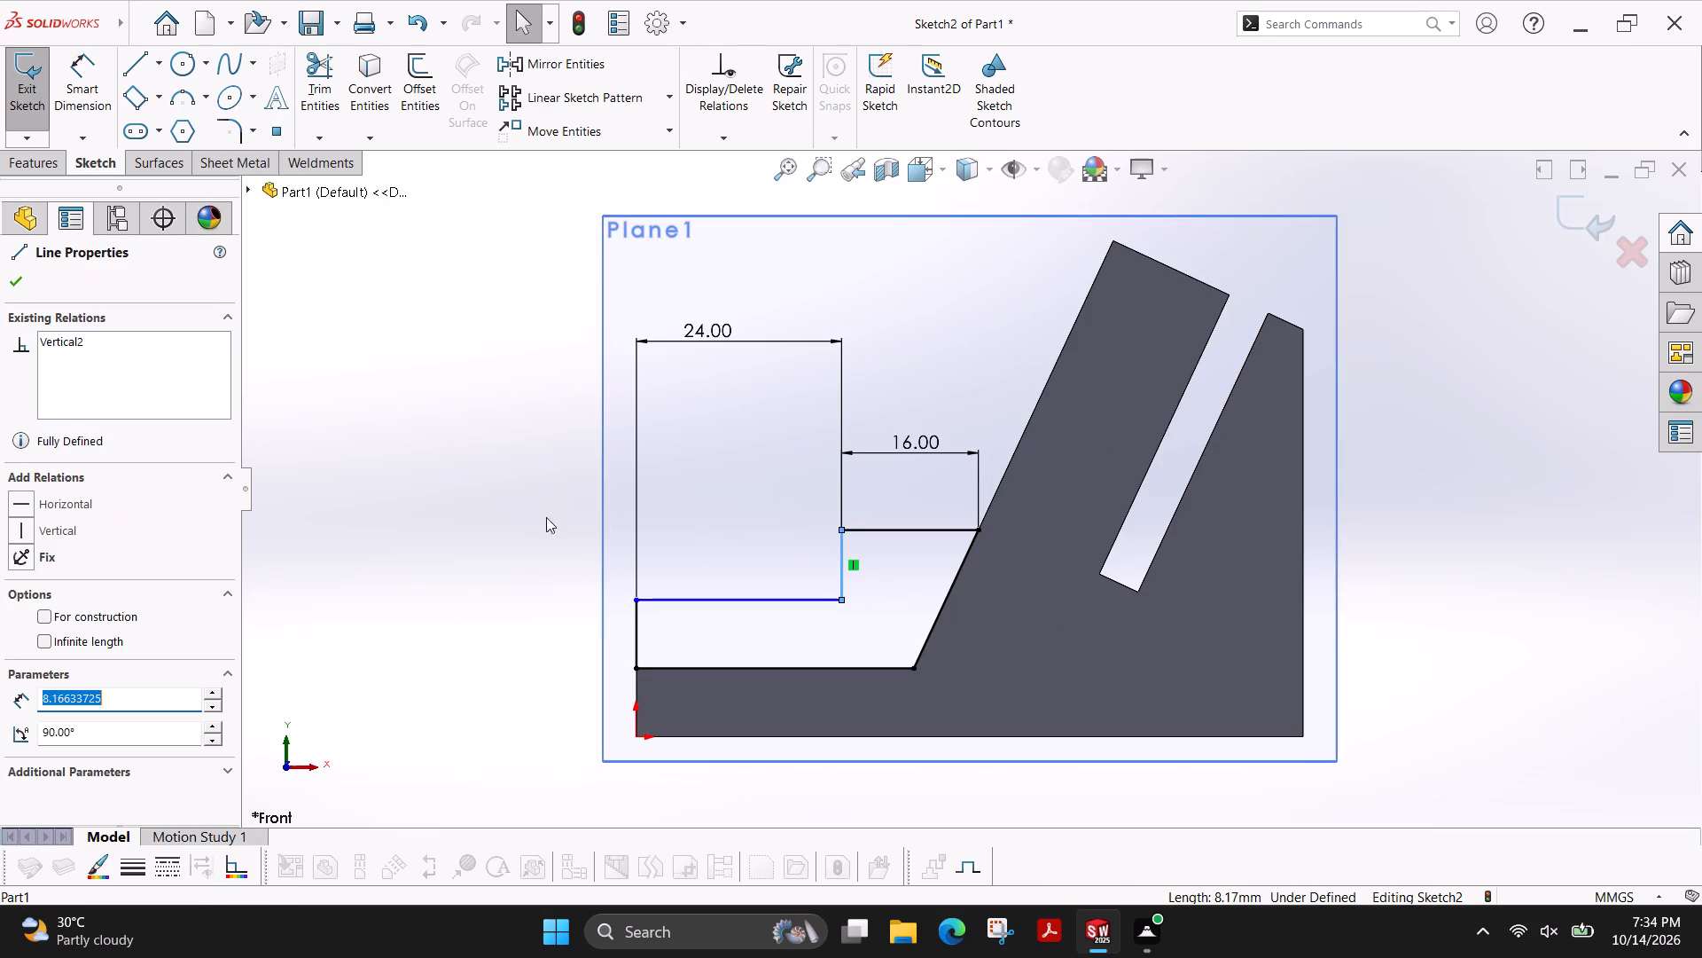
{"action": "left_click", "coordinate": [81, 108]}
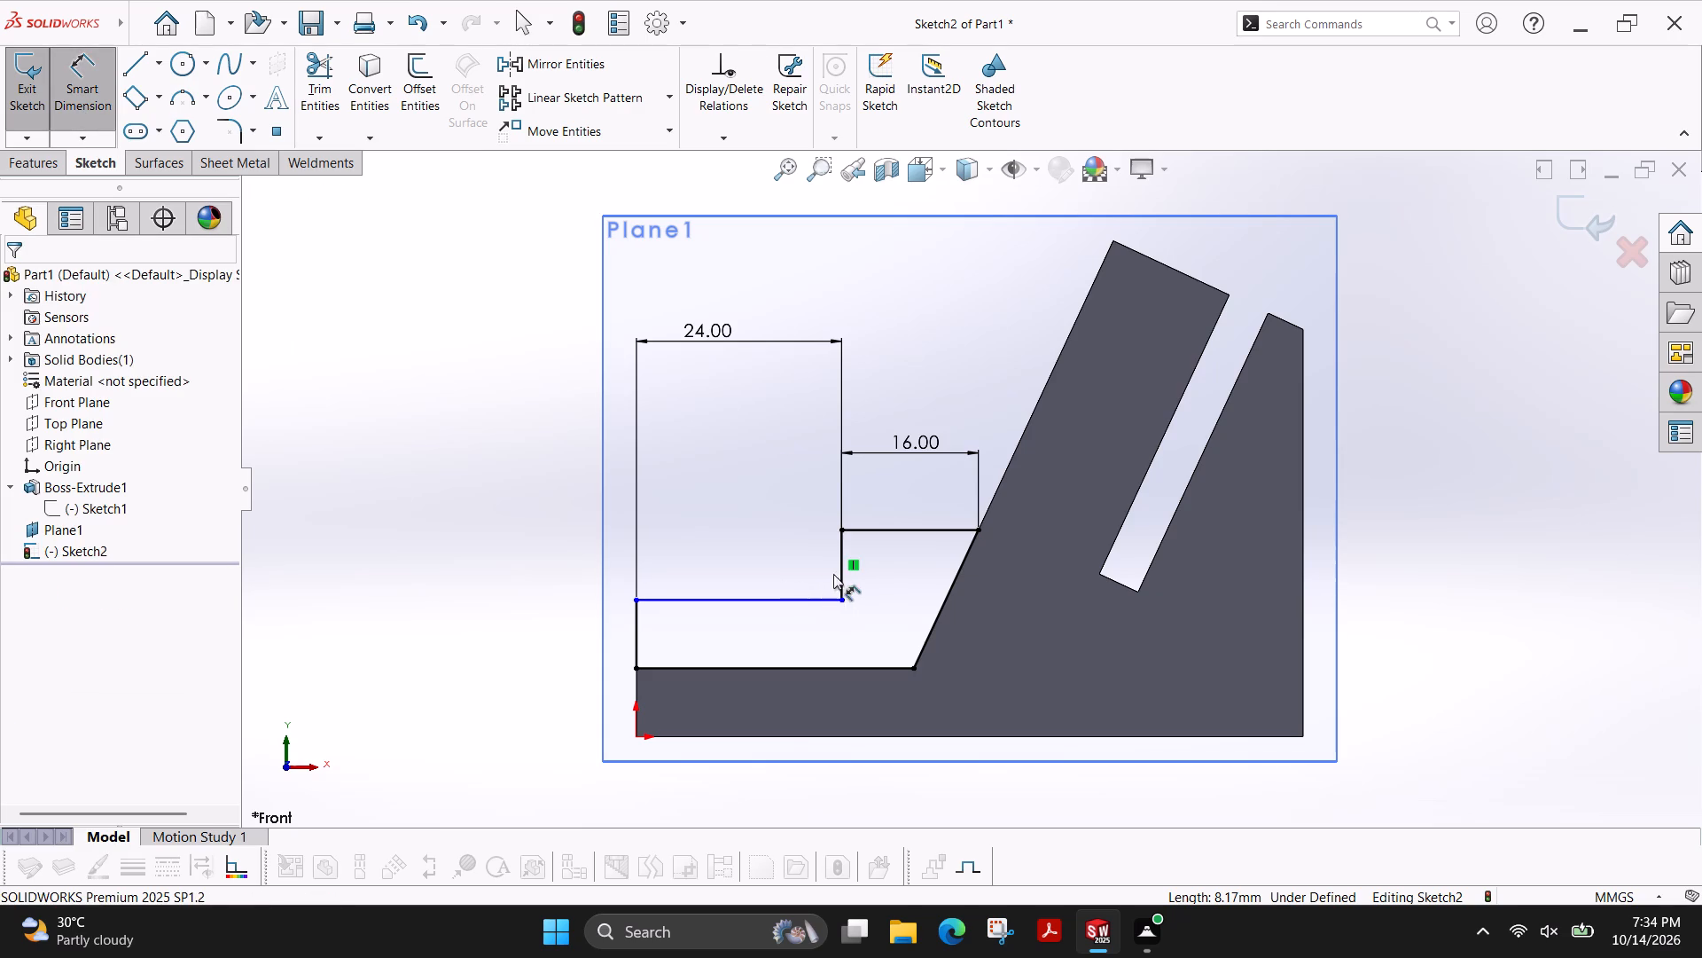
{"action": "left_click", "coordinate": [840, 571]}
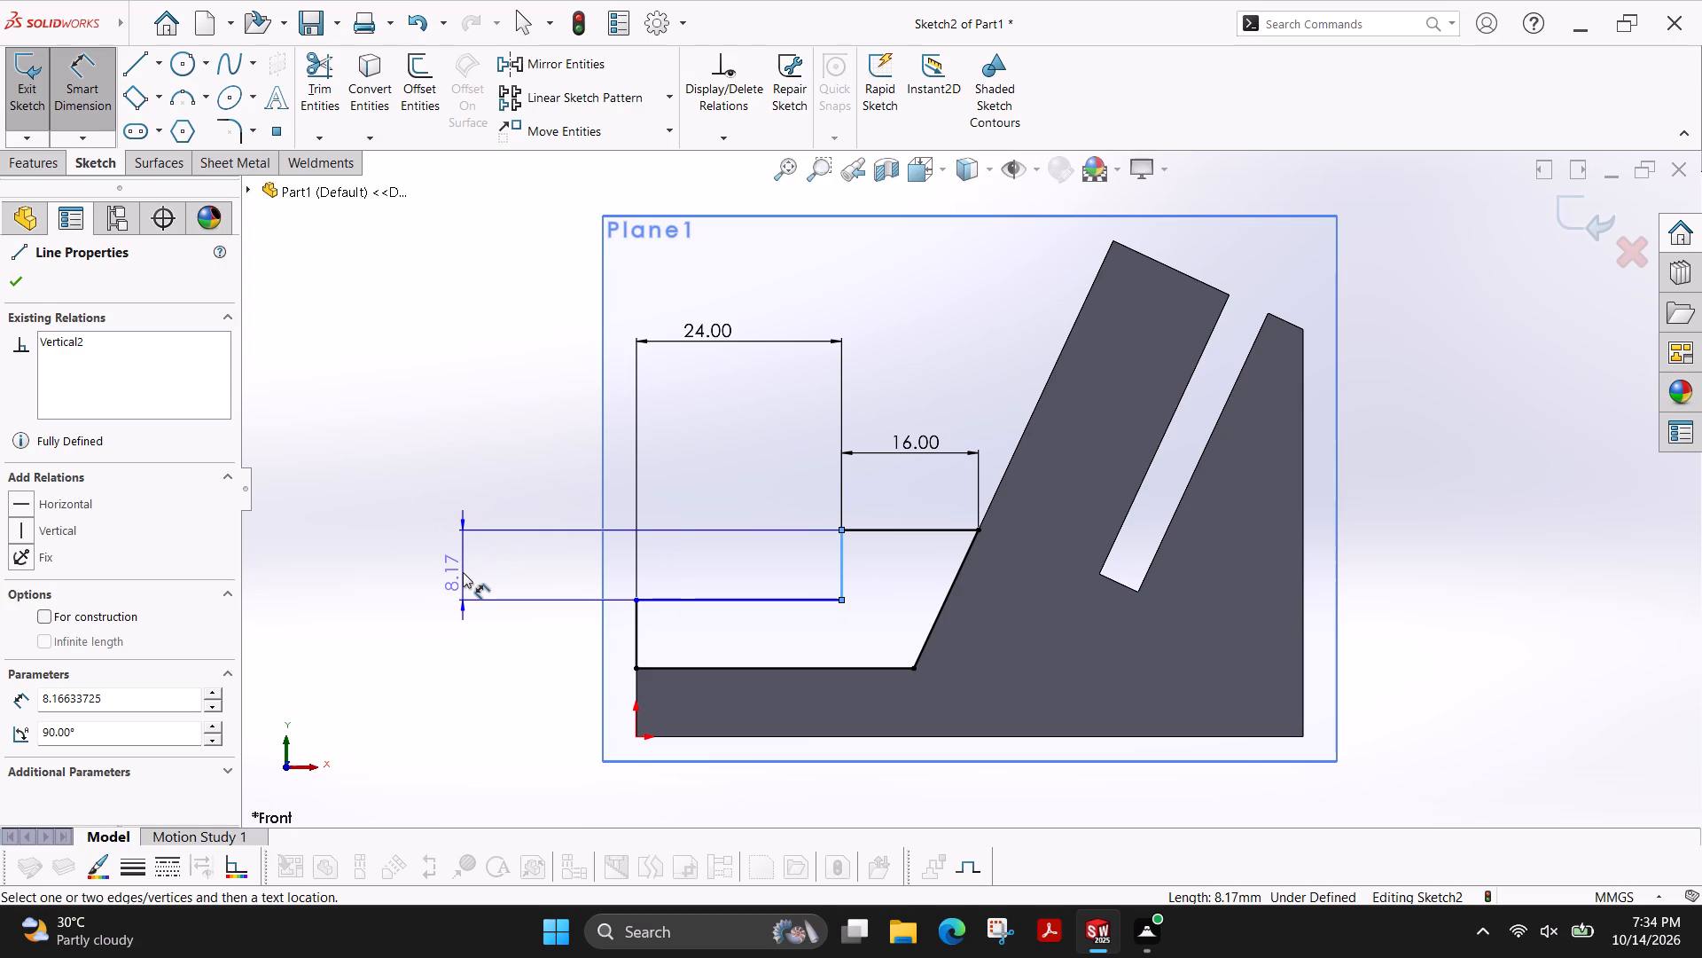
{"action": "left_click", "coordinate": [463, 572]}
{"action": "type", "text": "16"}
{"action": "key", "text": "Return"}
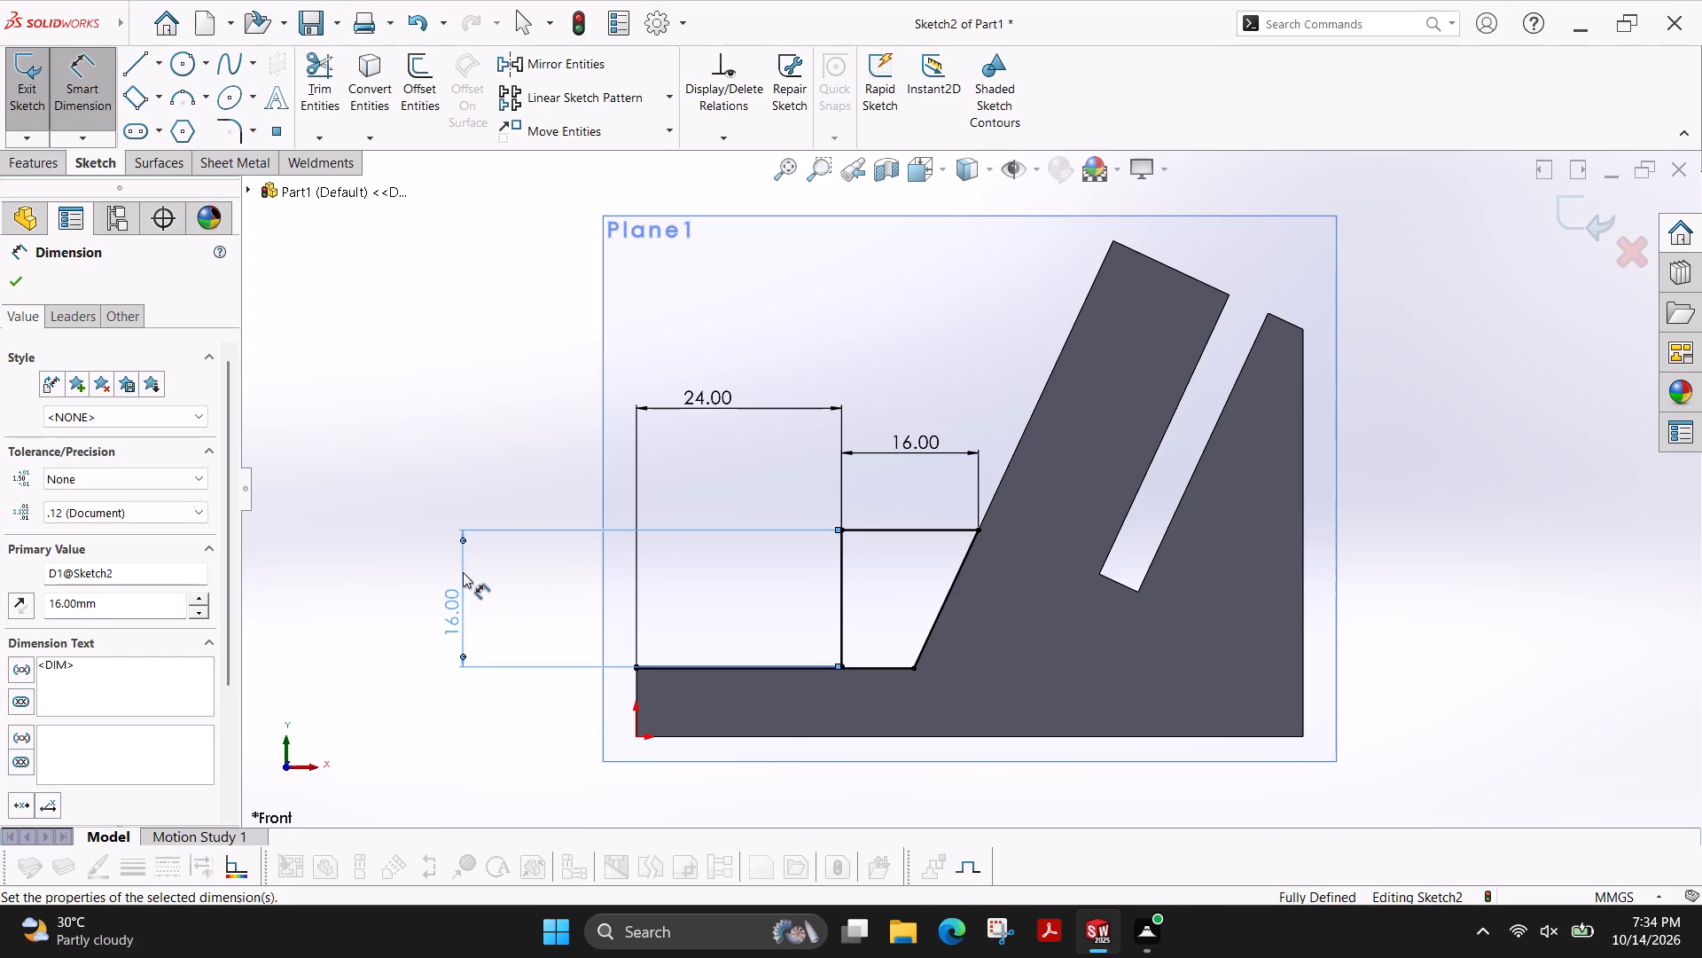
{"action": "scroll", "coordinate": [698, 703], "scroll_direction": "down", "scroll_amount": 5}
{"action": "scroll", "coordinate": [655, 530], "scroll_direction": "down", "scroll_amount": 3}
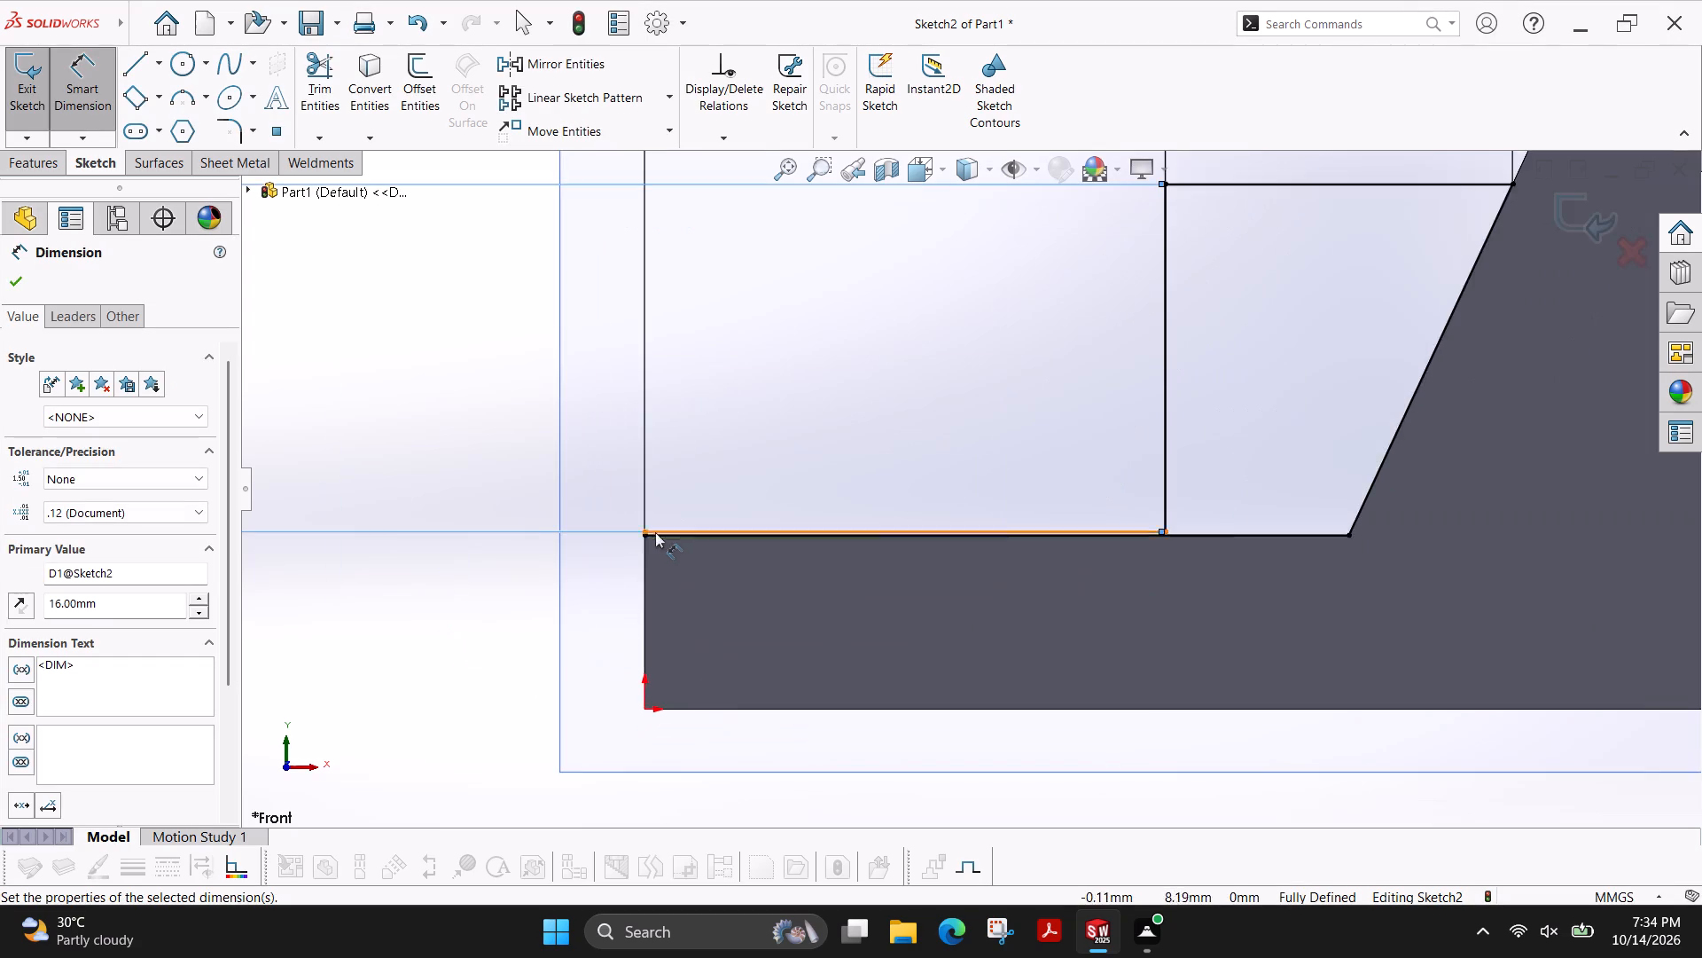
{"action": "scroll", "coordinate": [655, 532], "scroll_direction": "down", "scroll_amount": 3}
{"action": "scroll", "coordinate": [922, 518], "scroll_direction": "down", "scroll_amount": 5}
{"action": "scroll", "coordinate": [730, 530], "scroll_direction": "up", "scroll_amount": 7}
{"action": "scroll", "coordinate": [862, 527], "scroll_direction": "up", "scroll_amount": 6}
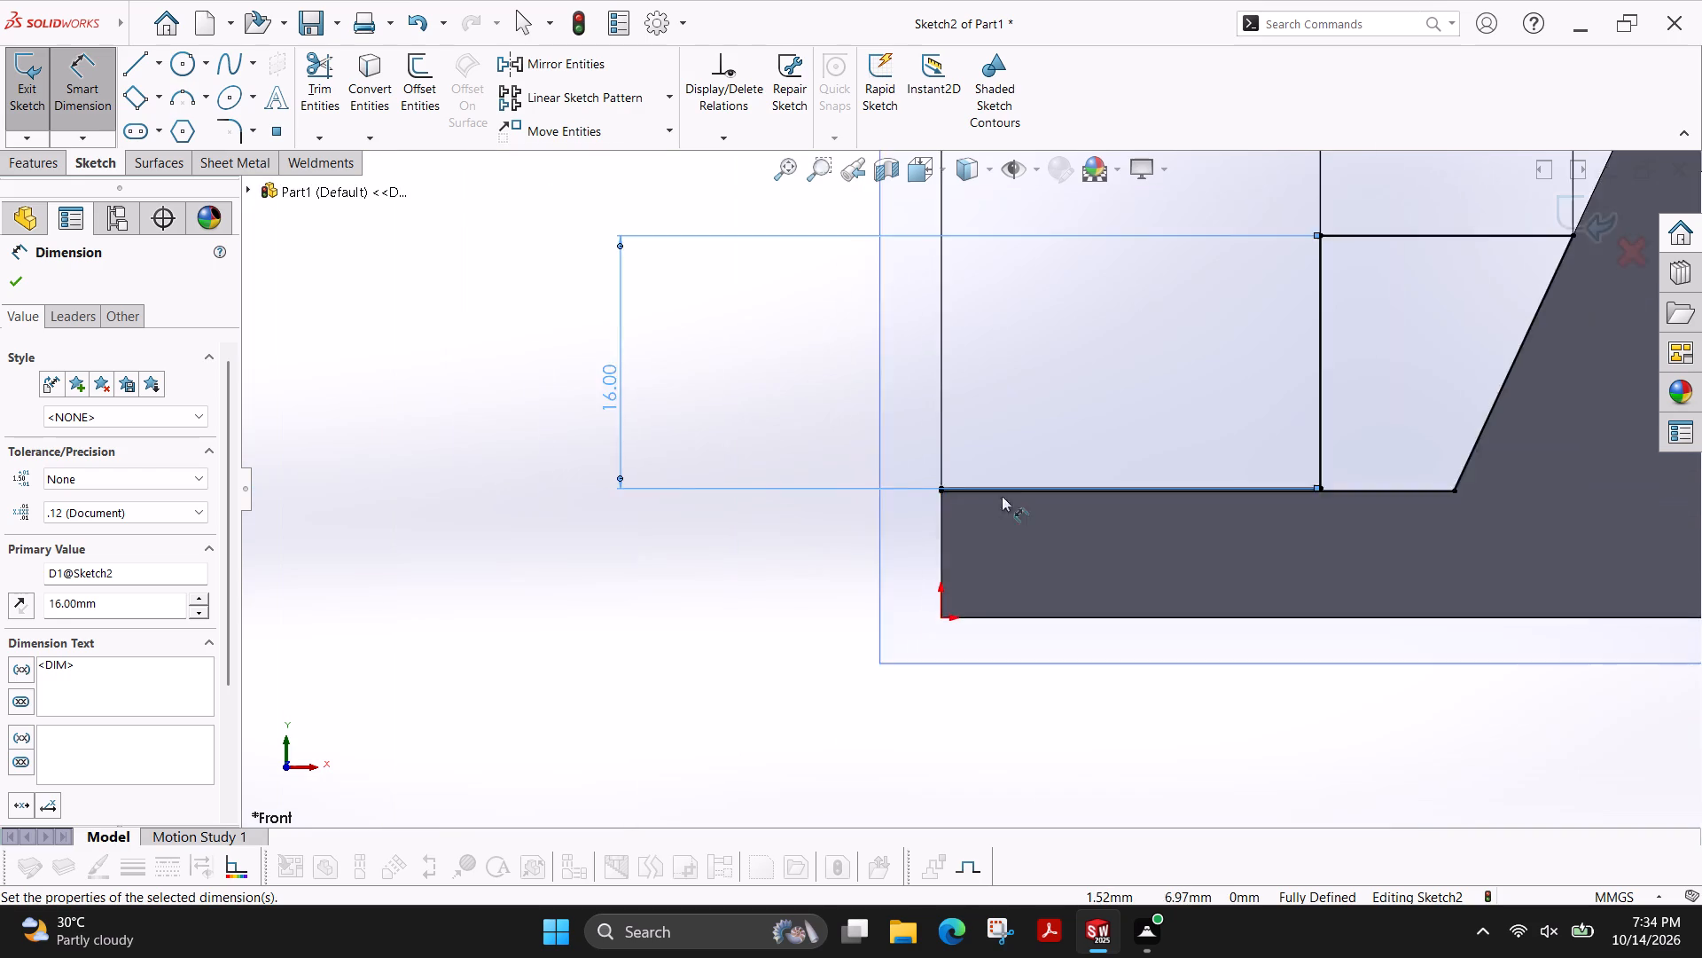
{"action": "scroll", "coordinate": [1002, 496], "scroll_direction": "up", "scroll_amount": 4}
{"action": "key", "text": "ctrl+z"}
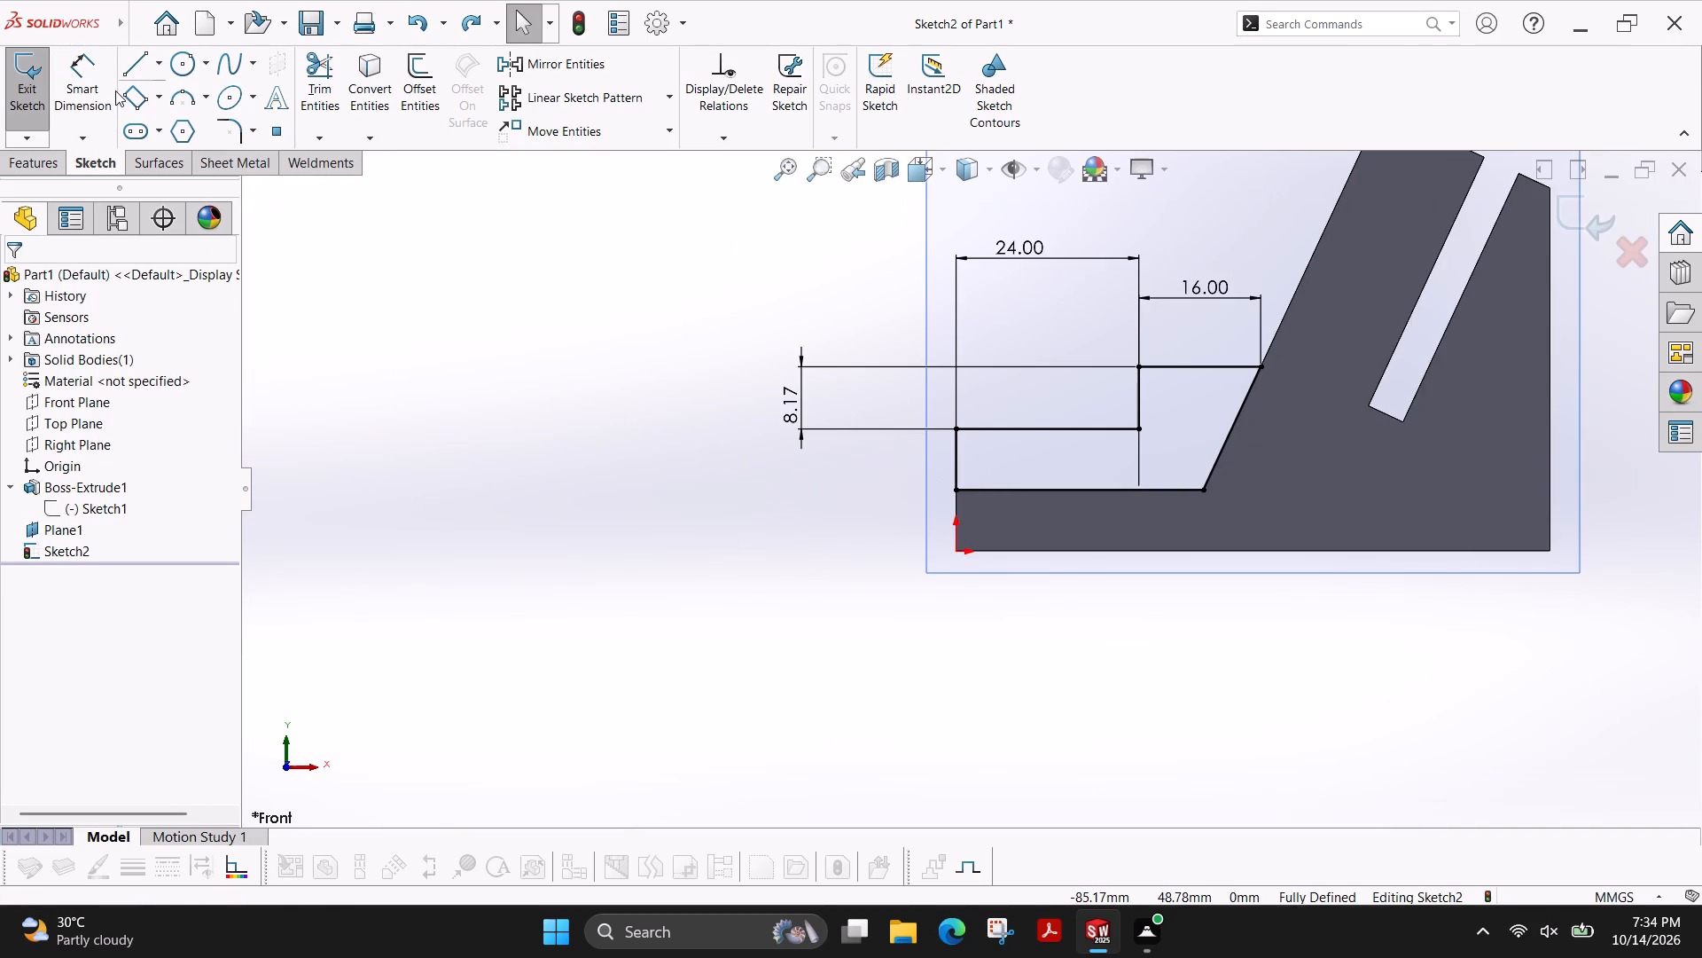
Add a driven length dimension to the outer vertical line of the lower step.
{"action": "left_click", "coordinate": [115, 90]}
{"action": "left_click", "coordinate": [956, 467]}
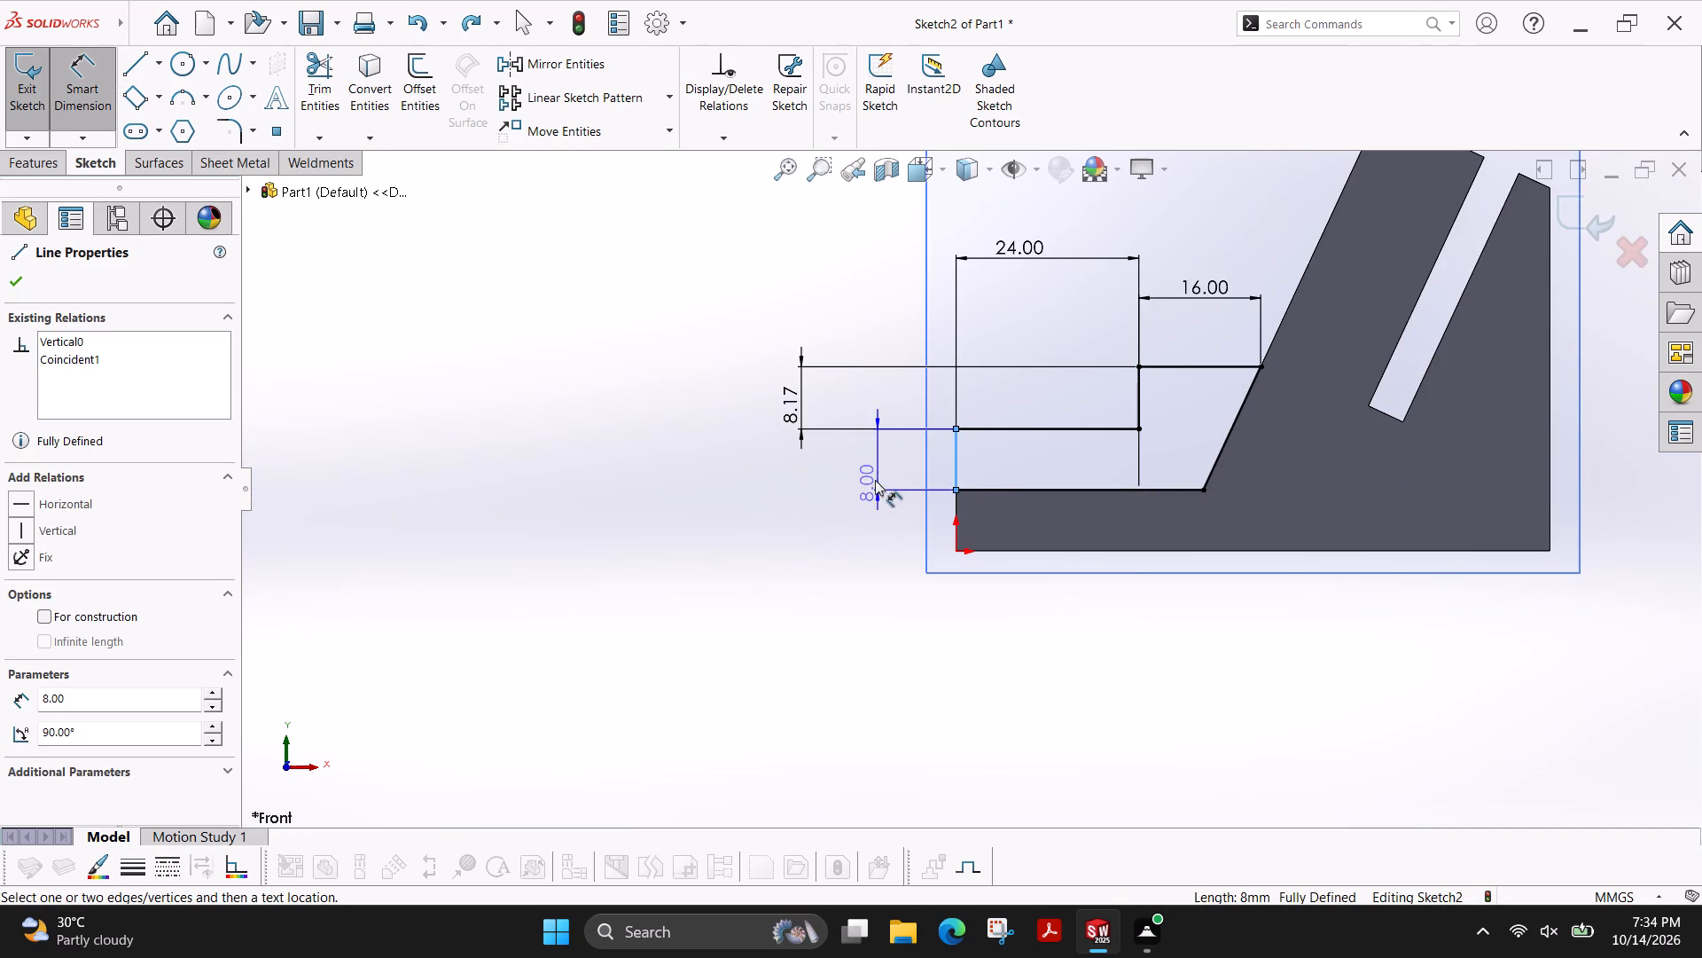
{"action": "left_click", "coordinate": [860, 467]}
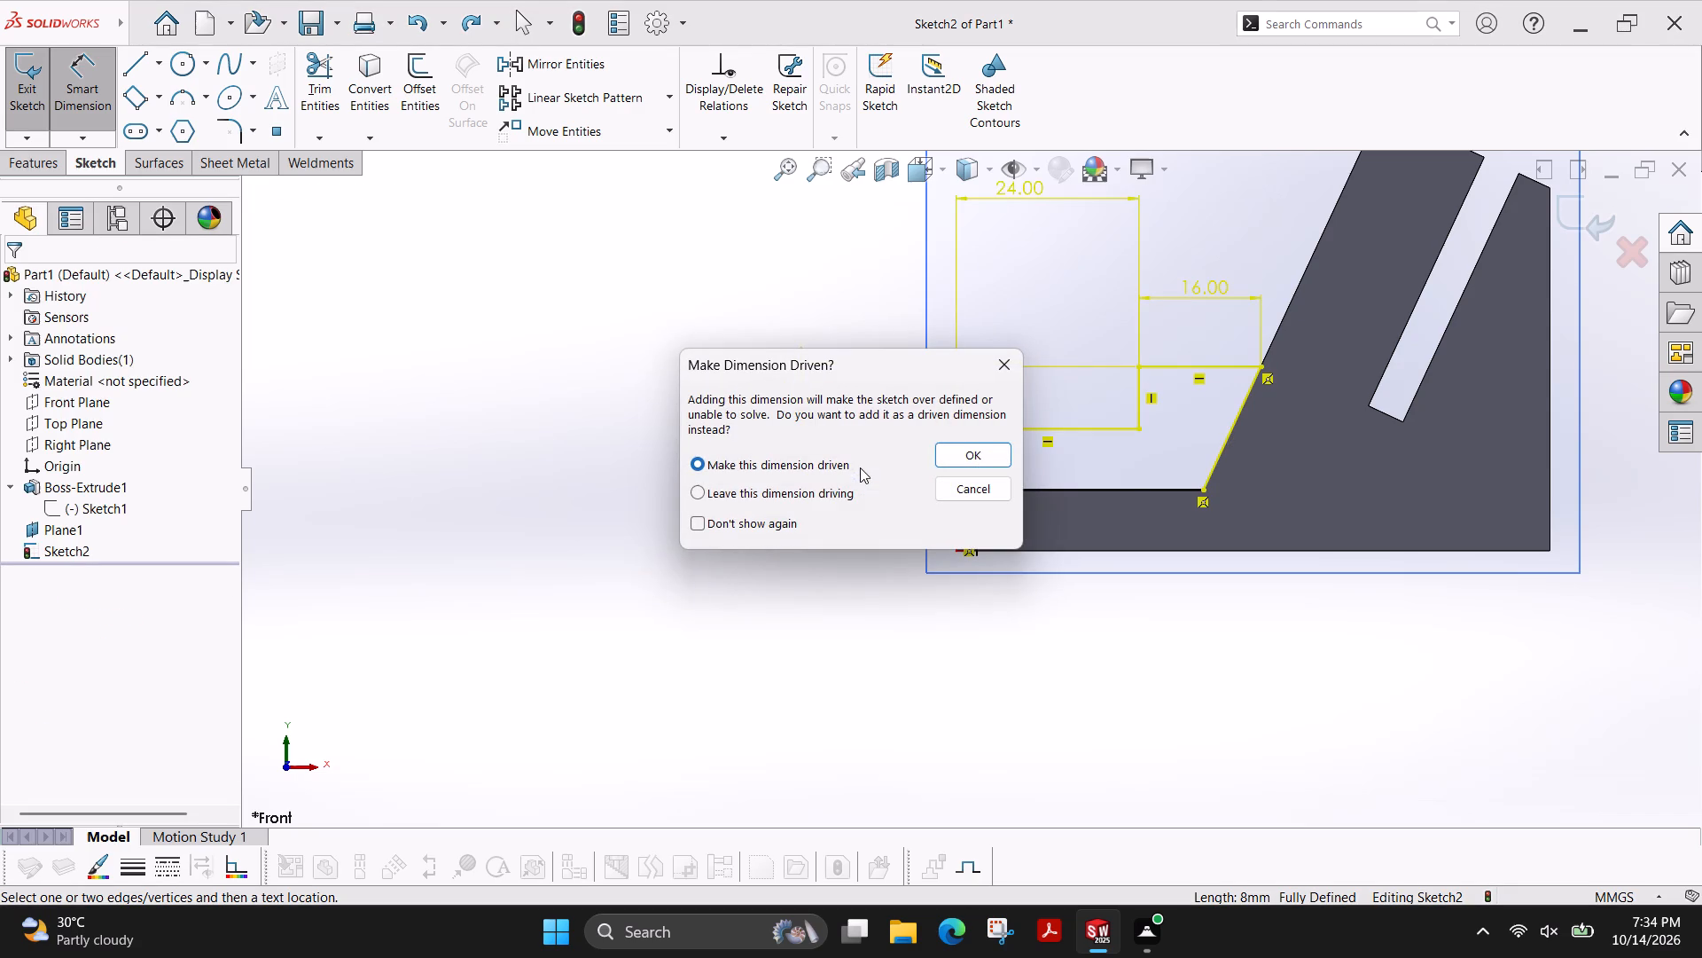
{"action": "left_click", "coordinate": [995, 462]}
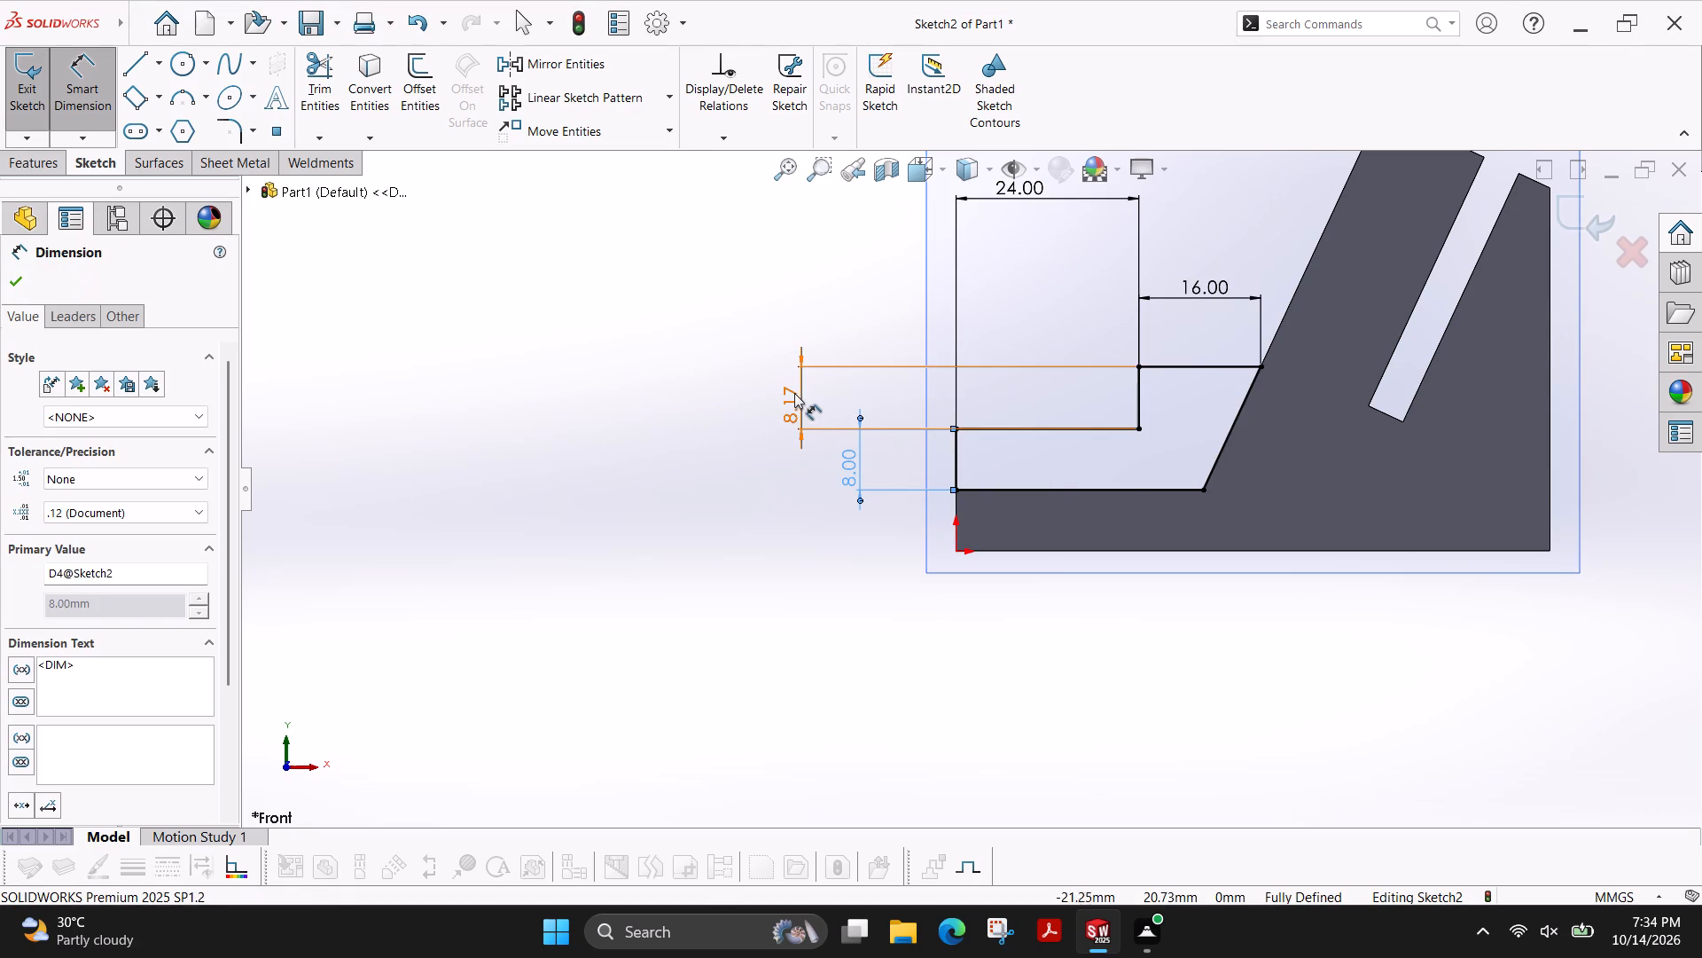
Delete the length dimension from the inner vertical line between the two horizontal step lines.
{"action": "left_click", "coordinate": [795, 393]}
{"action": "key", "text": "Delete"}
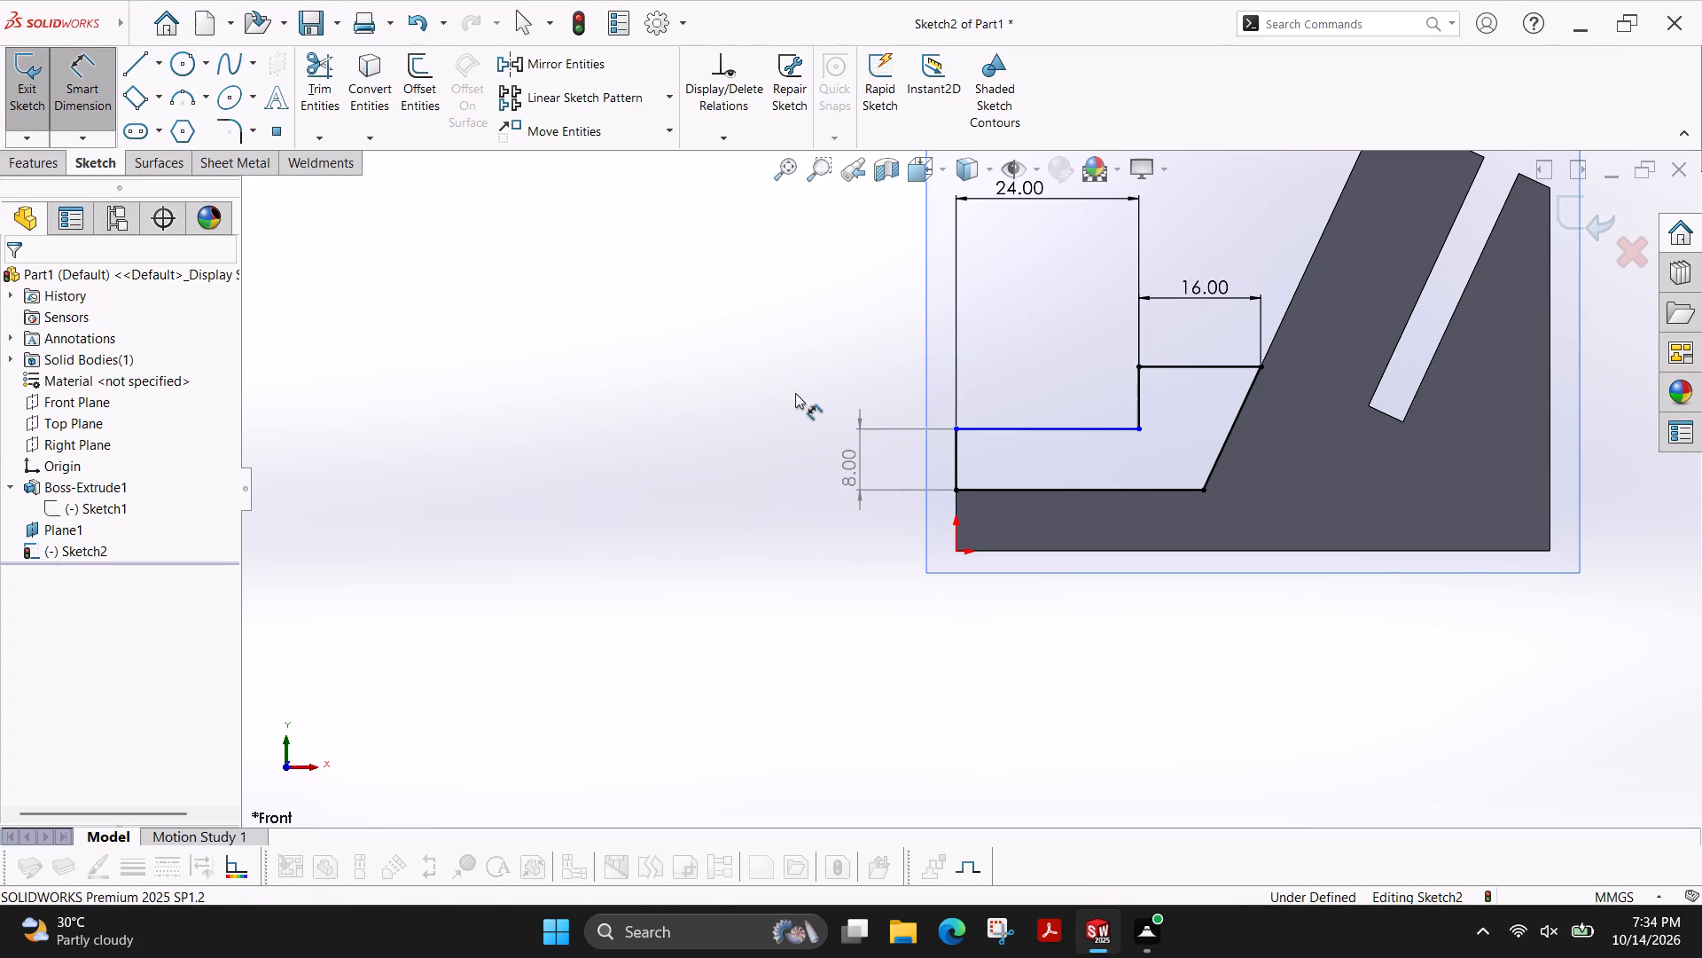
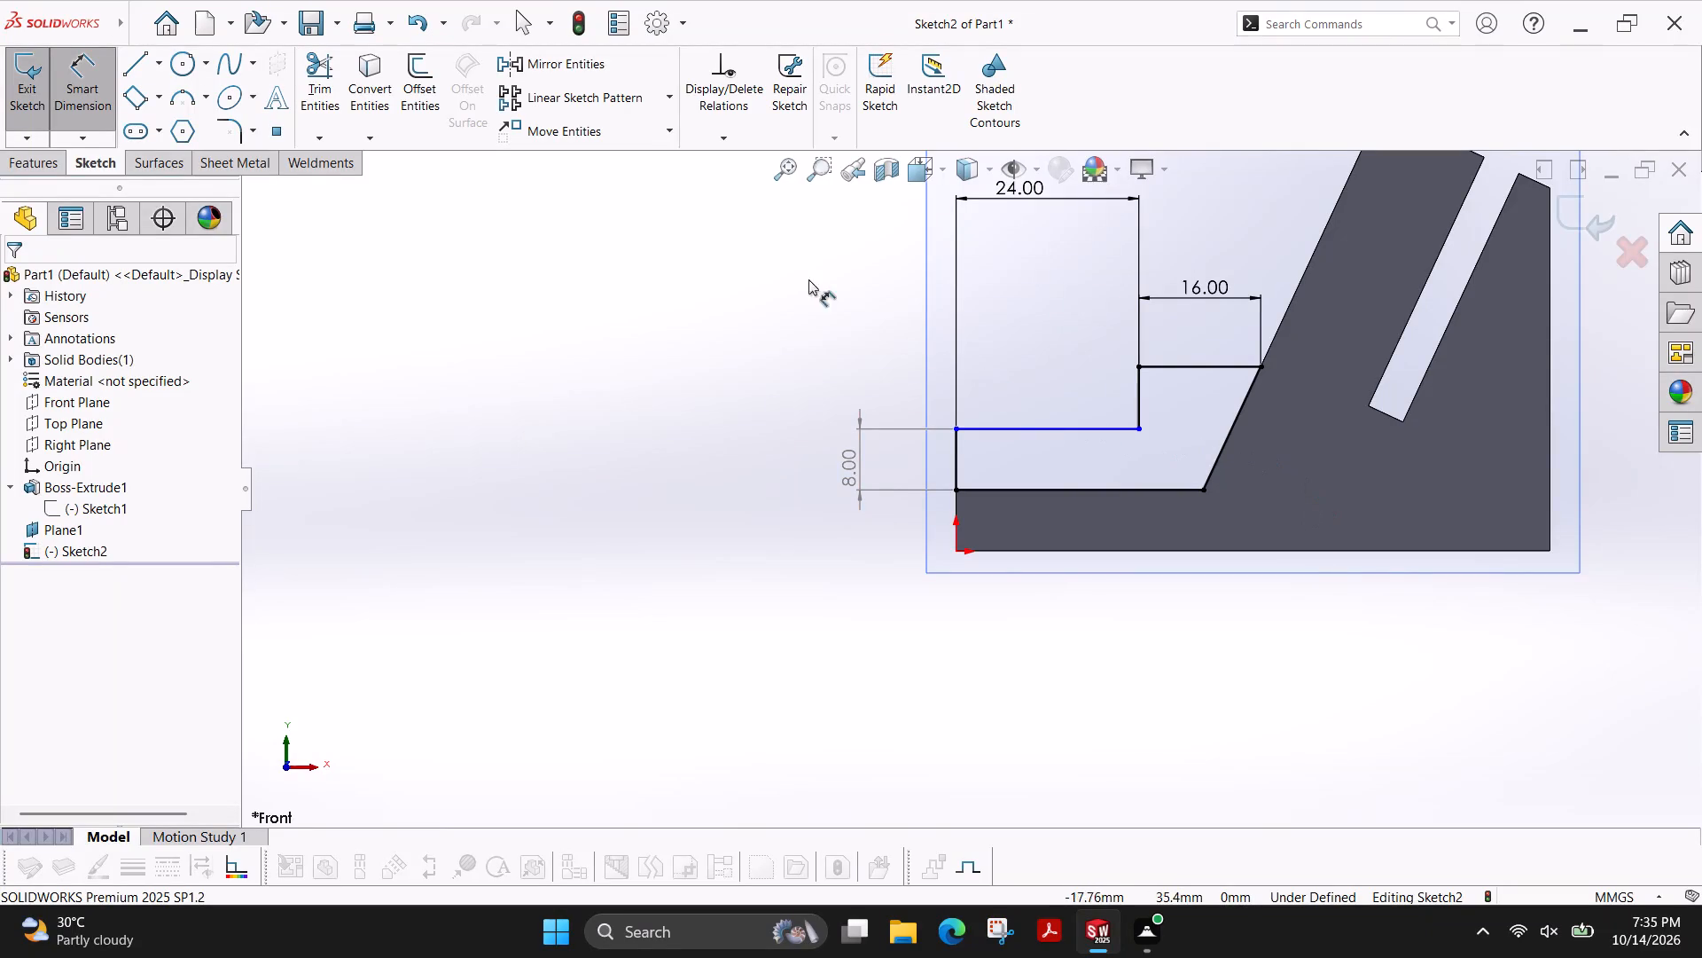
Trim away every line of the stepped profile on Plane1, including the converted edges, and leave the emptied sketch.
{"action": "key", "text": "Escape"}
{"action": "scroll", "coordinate": [801, 308], "scroll_direction": "up", "scroll_amount": 2}
{"action": "scroll", "coordinate": [808, 308], "scroll_direction": "down", "scroll_amount": 1}
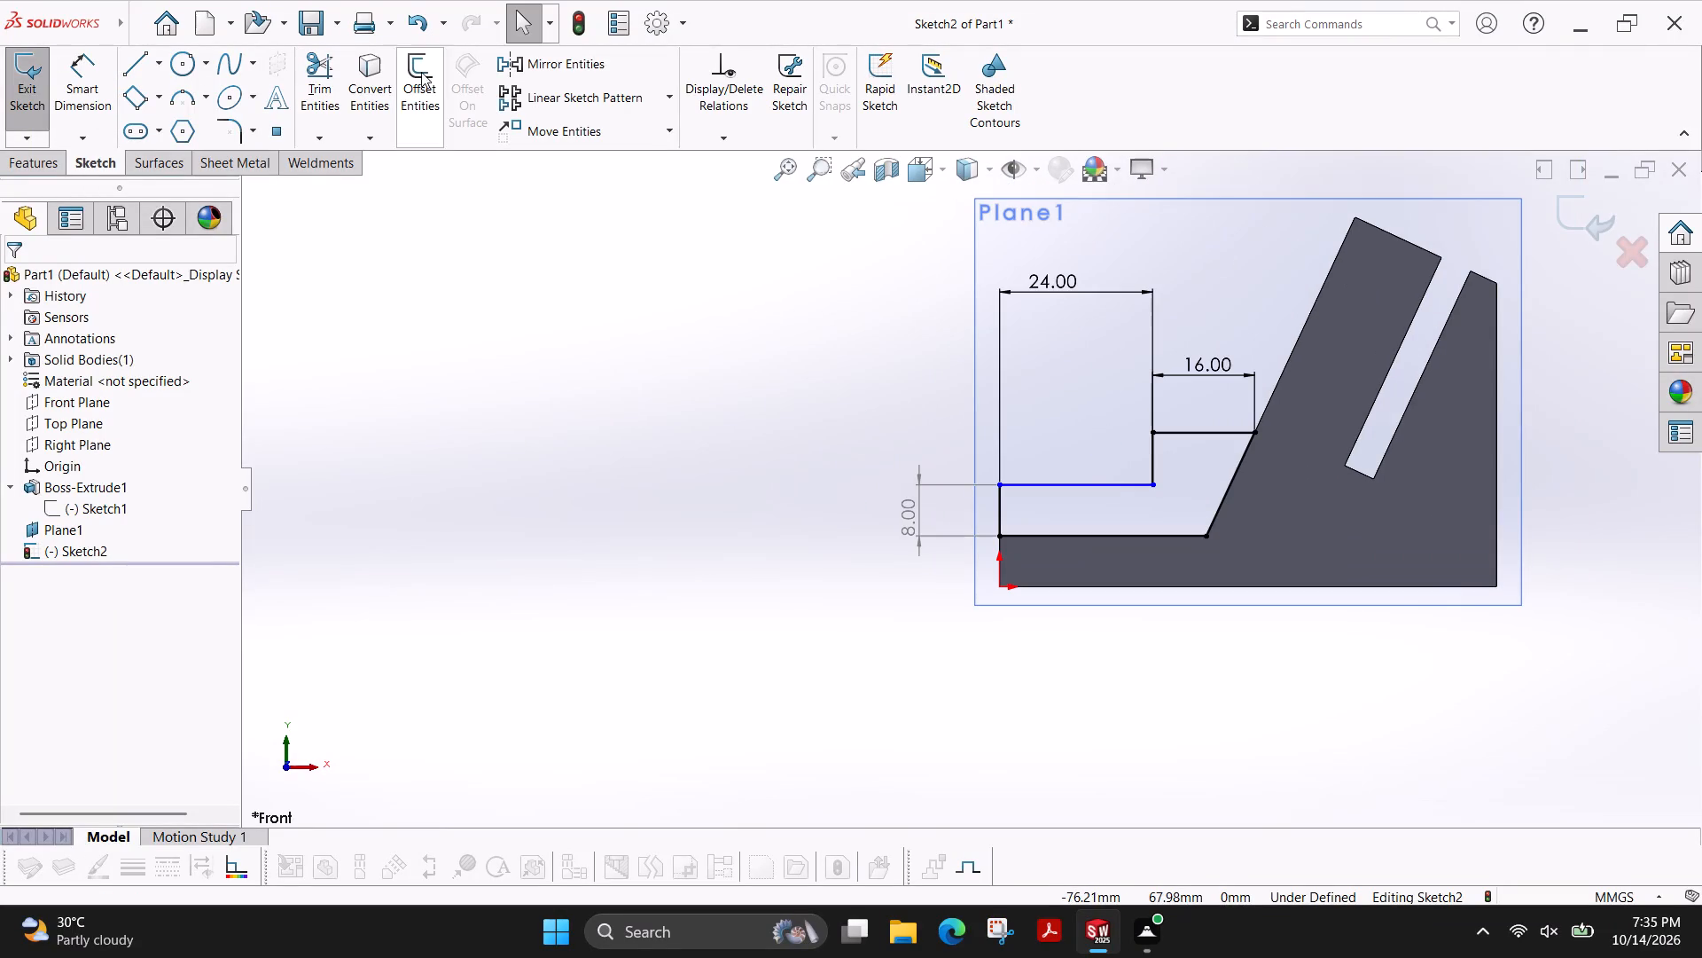
{"action": "left_click", "coordinate": [311, 77]}
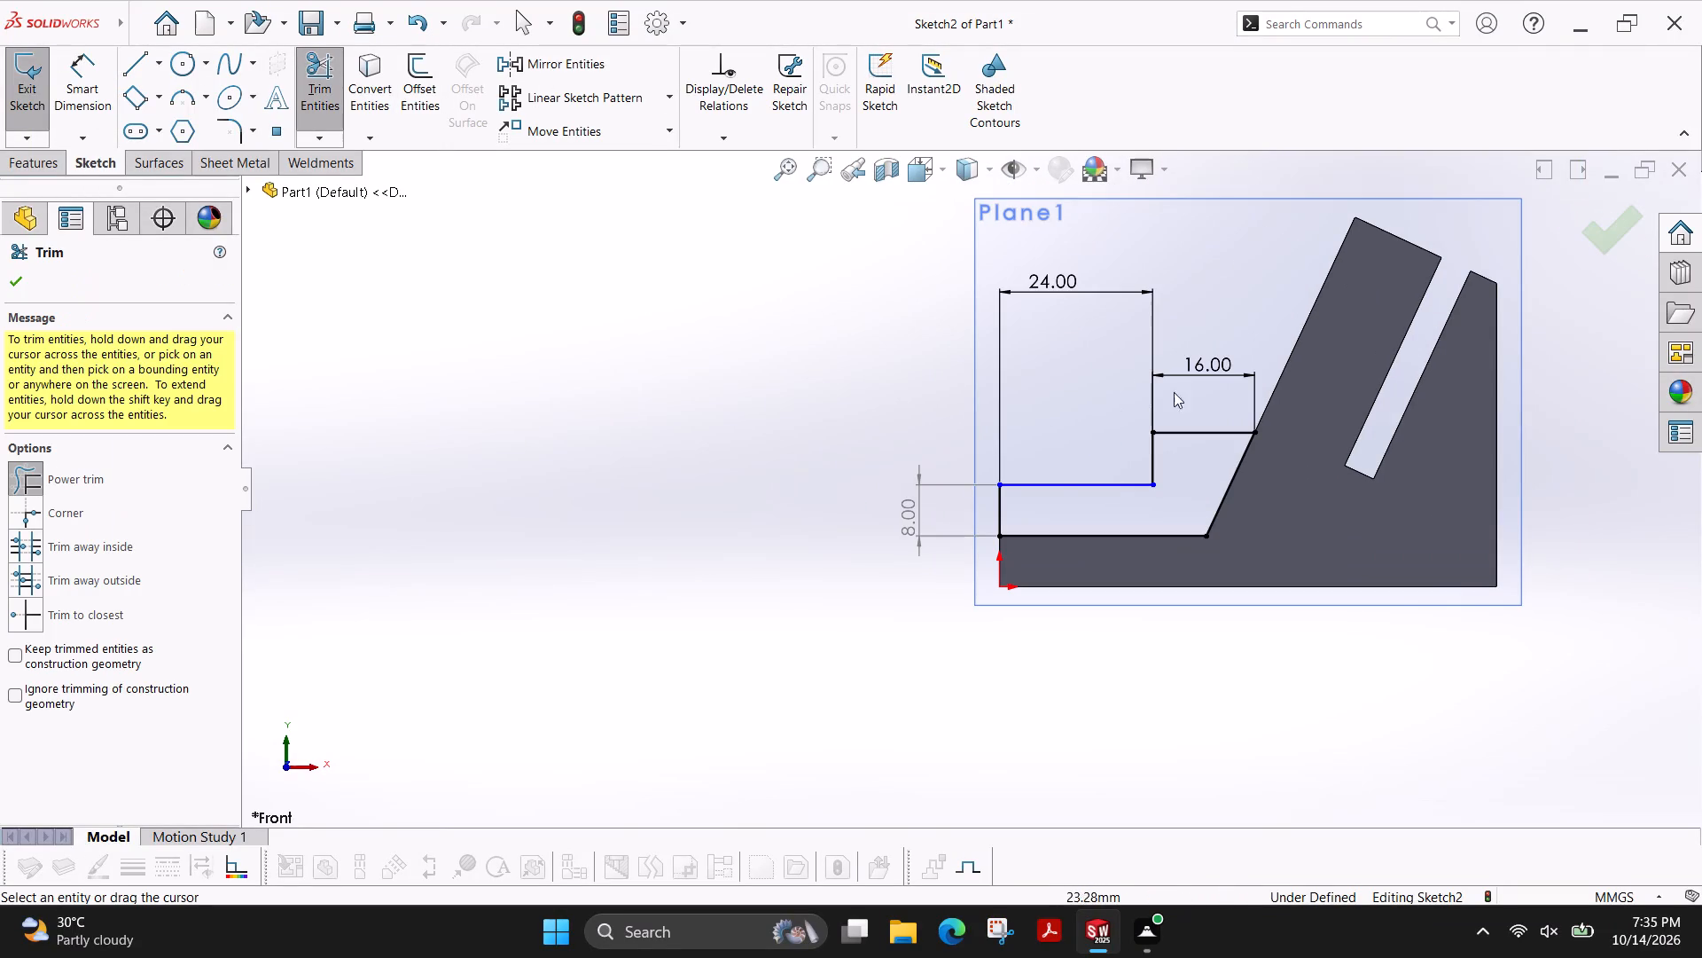
{"action": "left_click_drag", "start_coordinate": [1226, 408], "coordinate": [1032, 537]}
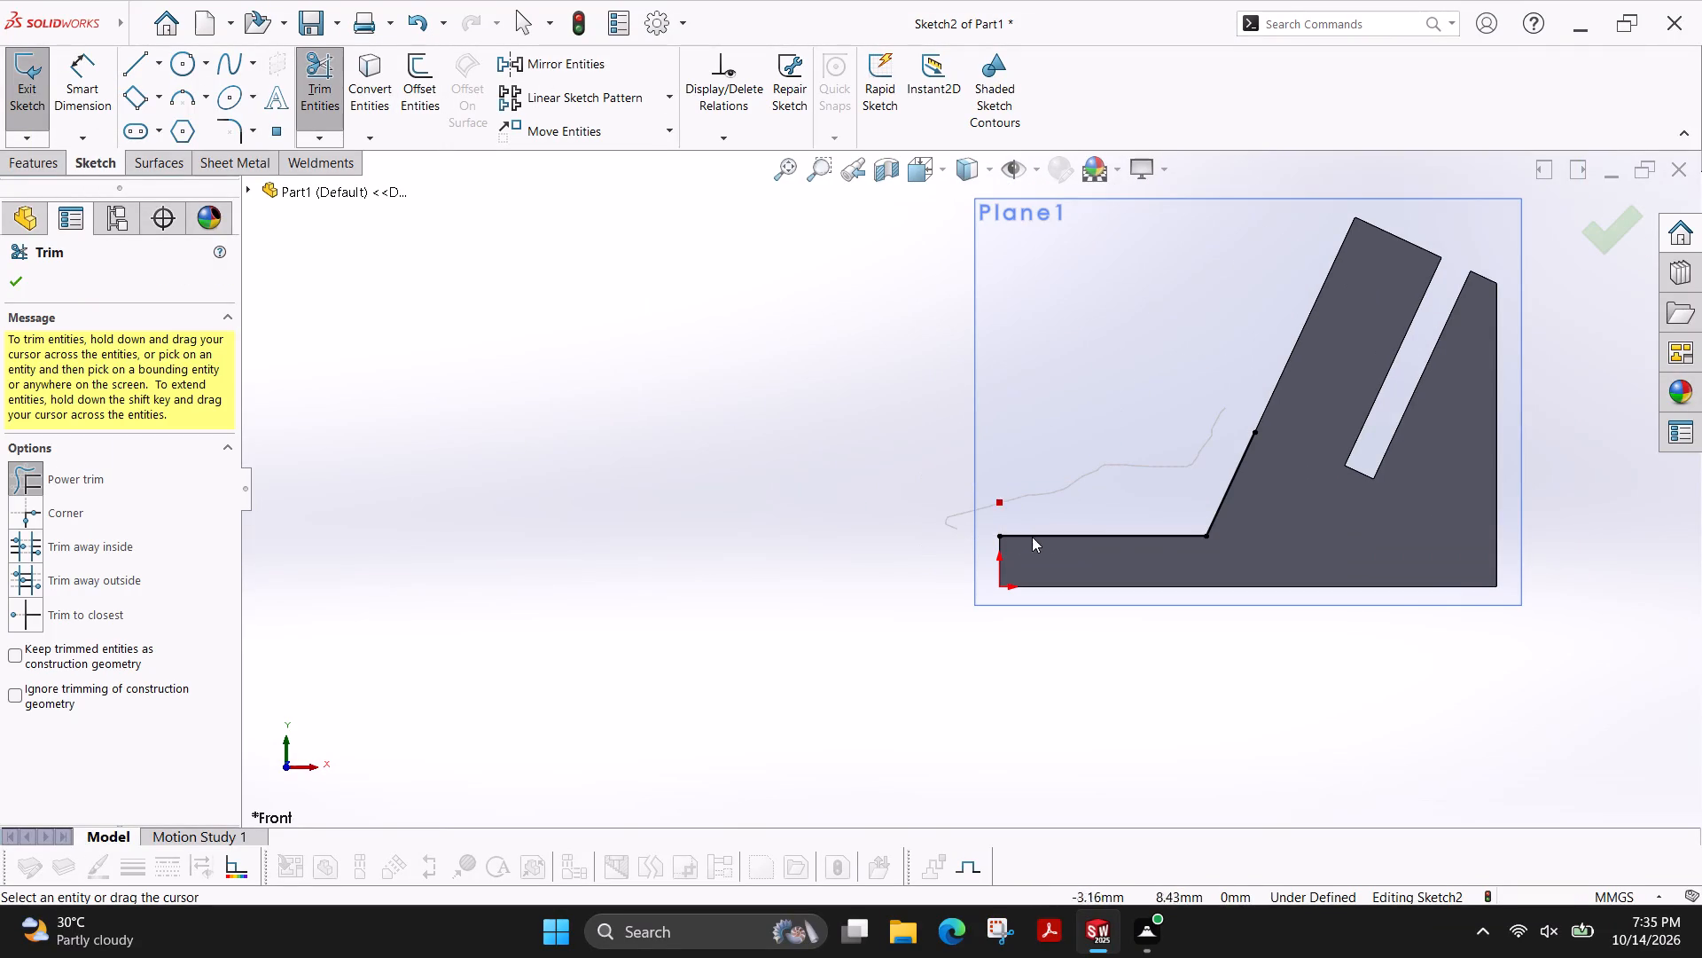
{"action": "left_click_drag", "start_coordinate": [1032, 537], "coordinate": [1169, 444]}
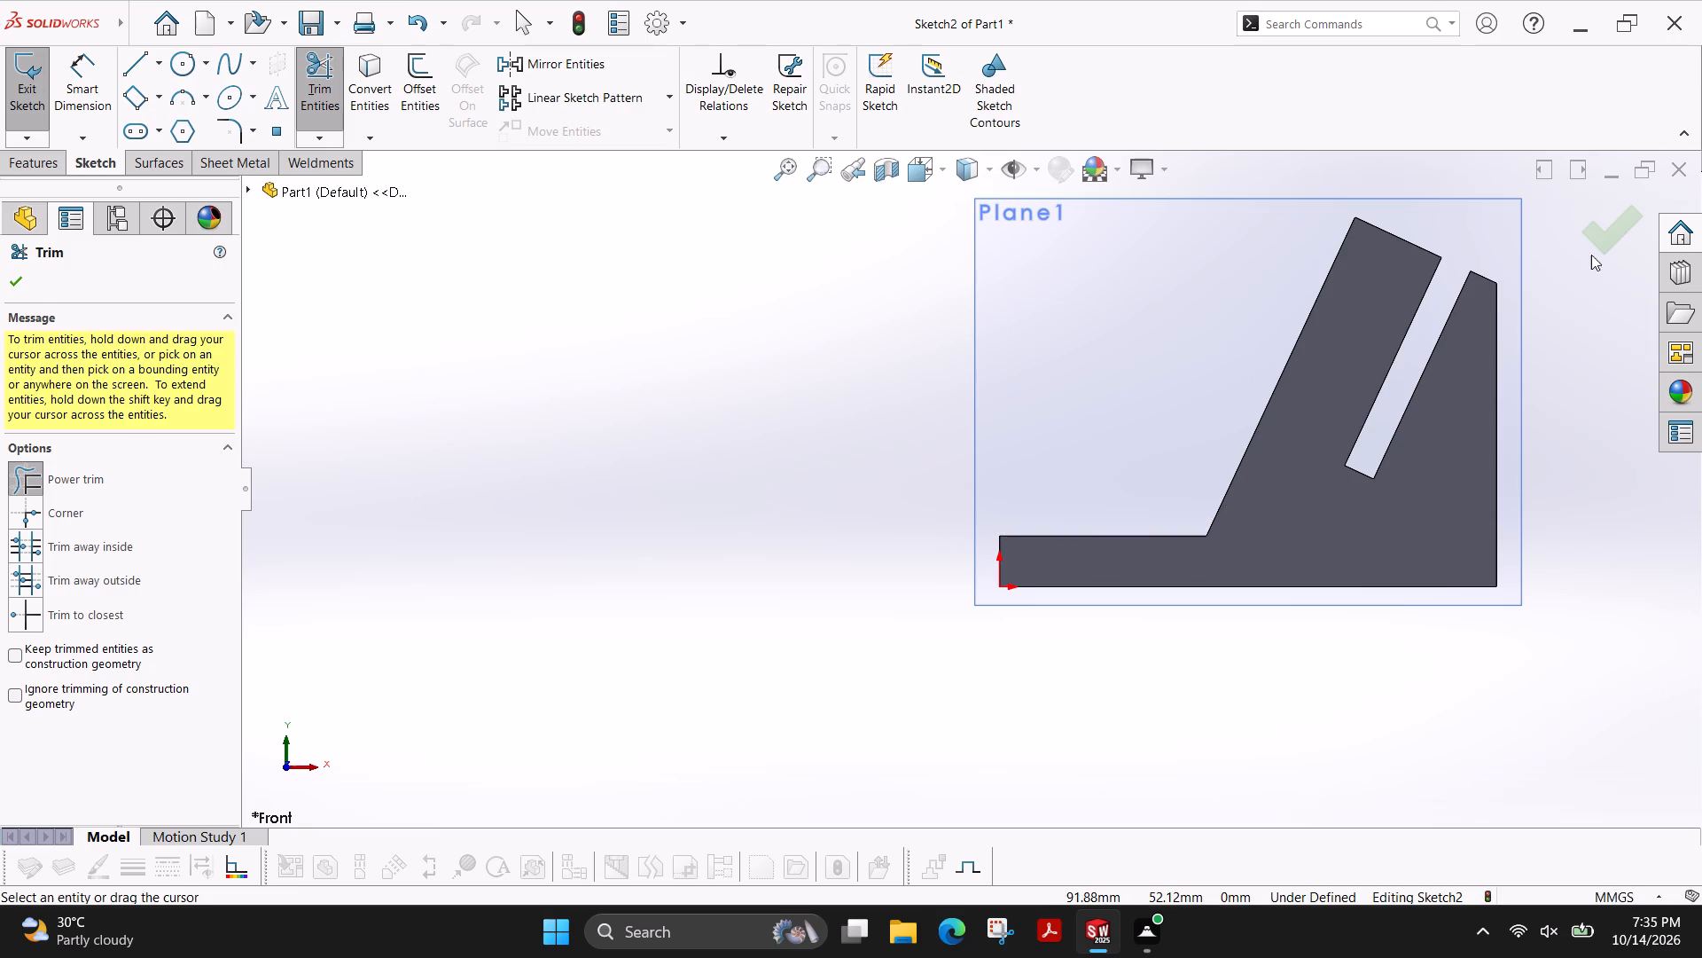
{"action": "left_click", "coordinate": [1604, 252]}
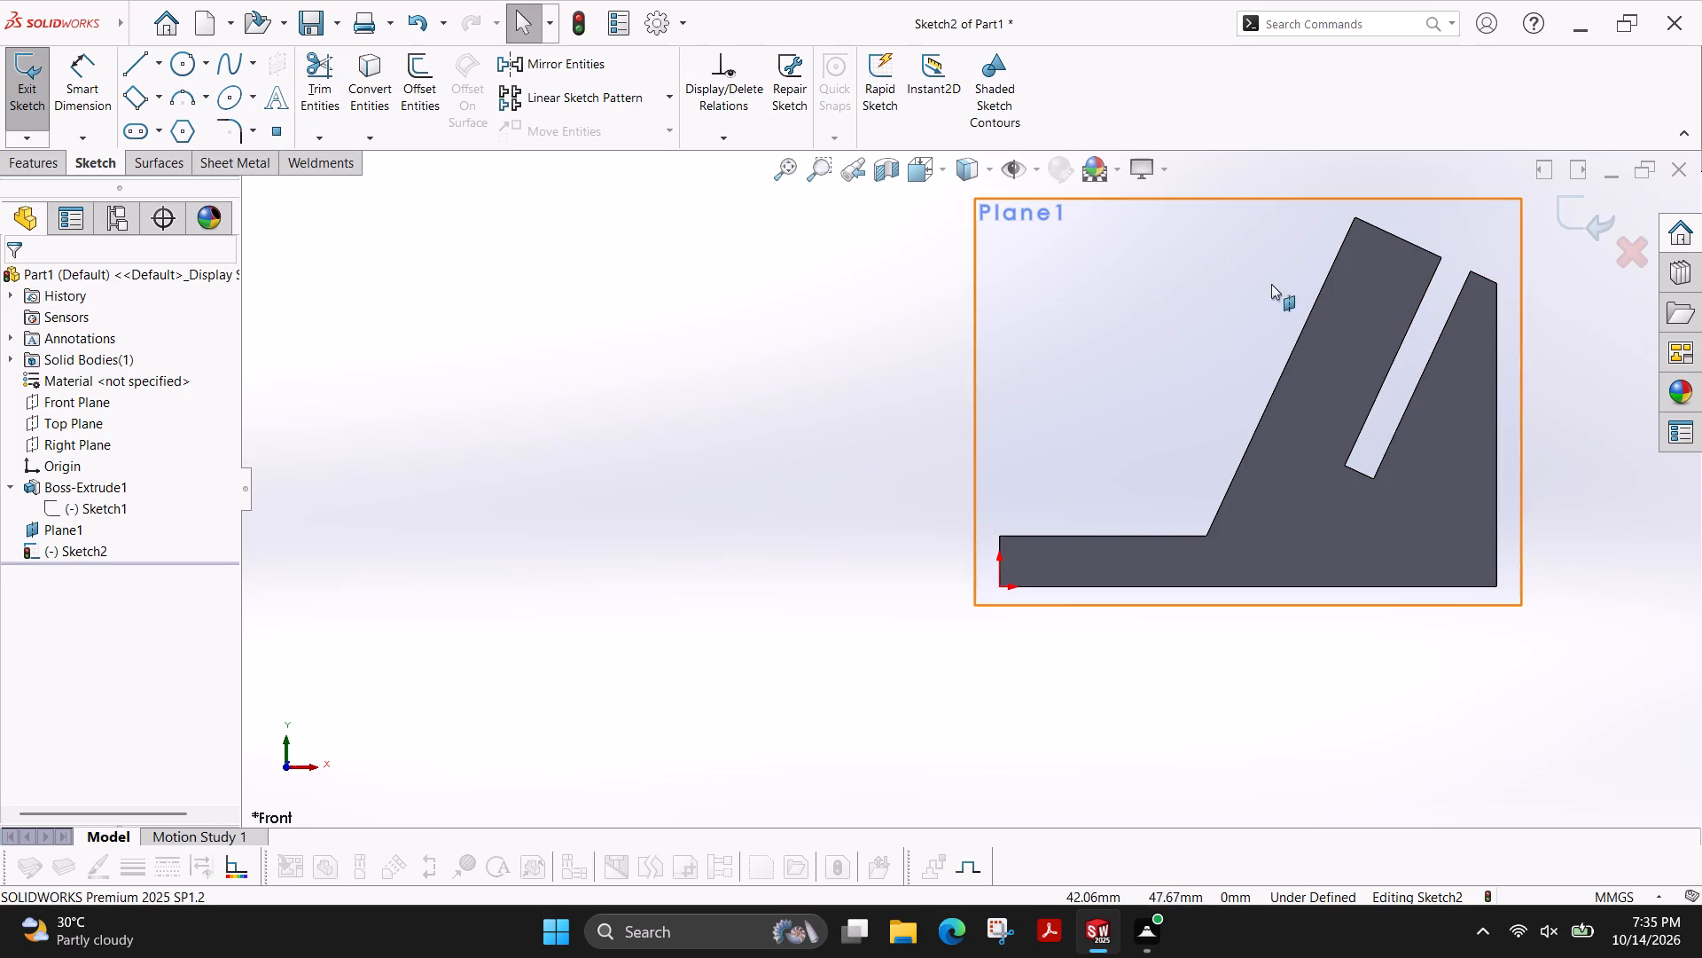
{"action": "scroll", "coordinate": [1203, 338], "scroll_direction": "down", "scroll_amount": 1}
{"action": "scroll", "coordinate": [1203, 338], "scroll_direction": "up", "scroll_amount": 1}
{"action": "middle_click_drag", "start_coordinate": [675, 417], "coordinate": [748, 470], "text": "ctrl+shift"}
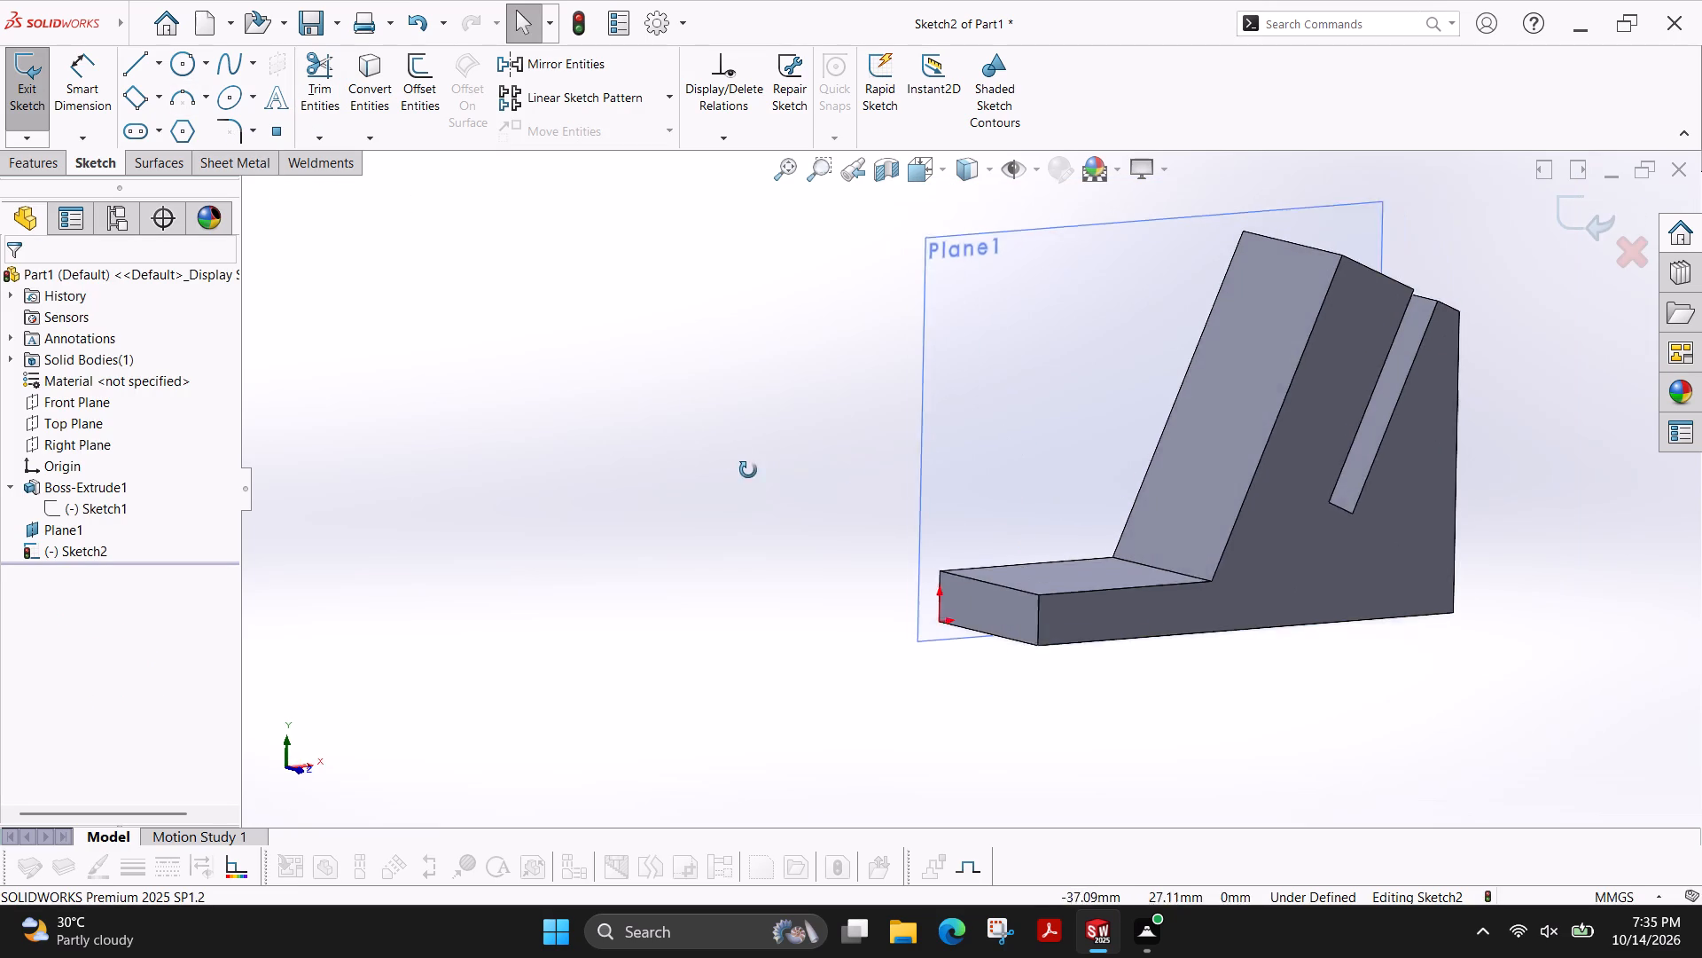
{"action": "middle_click_drag", "start_coordinate": [748, 470], "coordinate": [789, 481], "text": "ctrl+shift"}
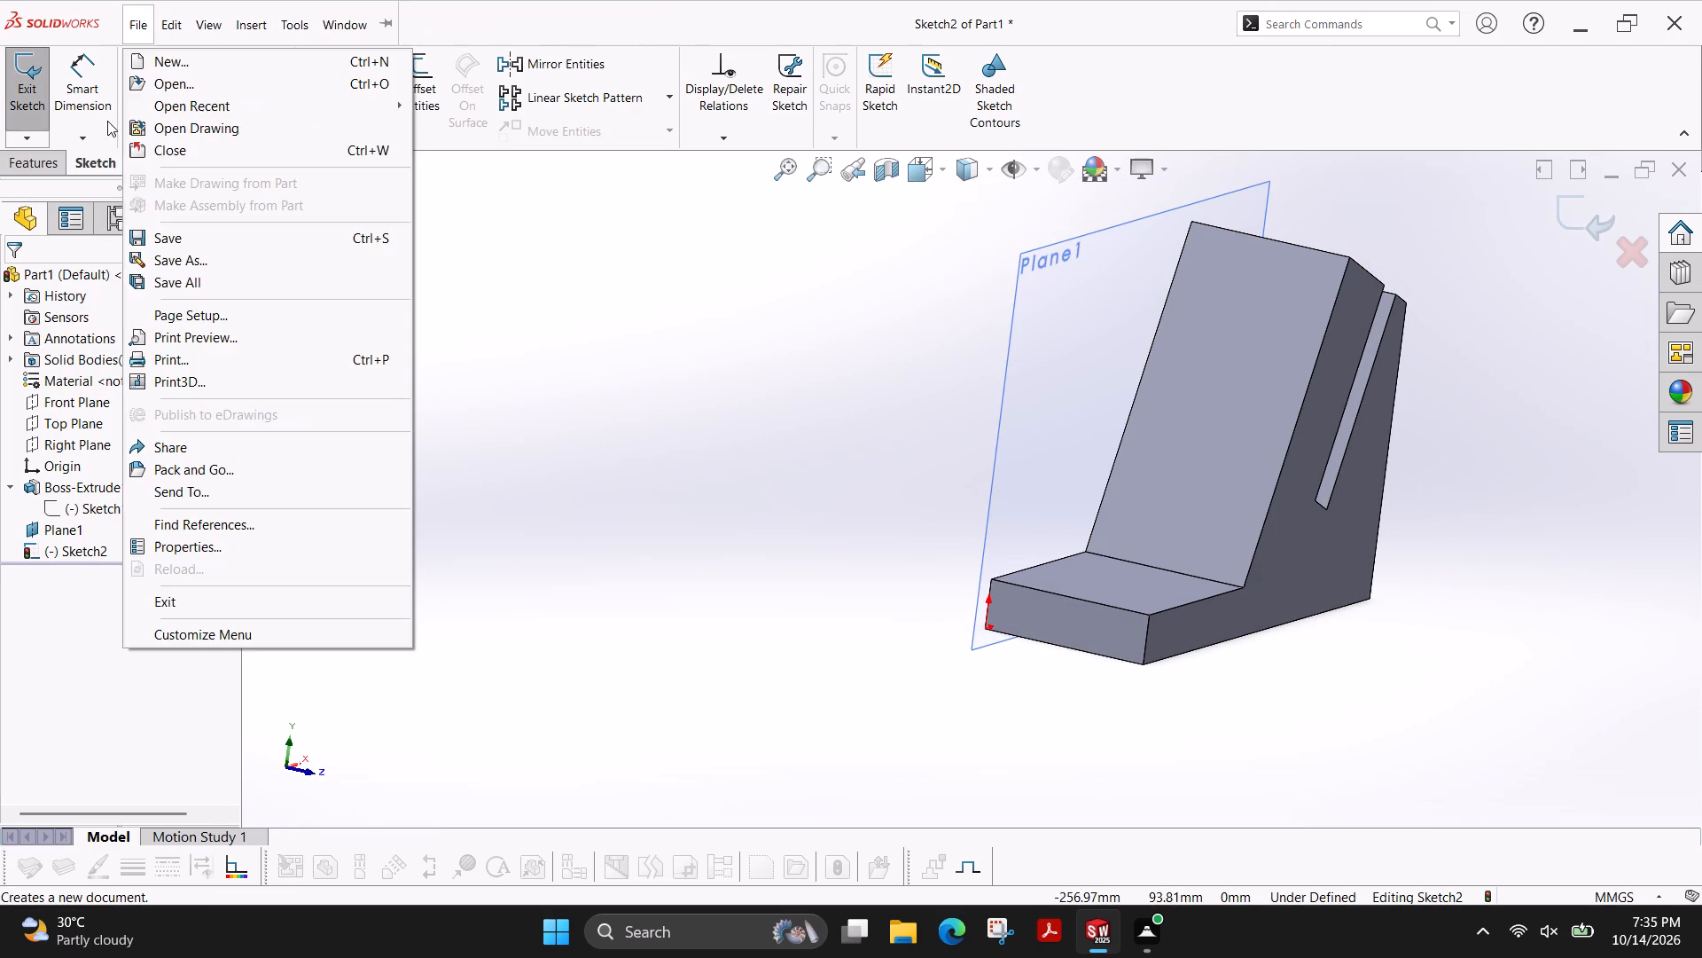
{"action": "left_click", "coordinate": [832, 319]}
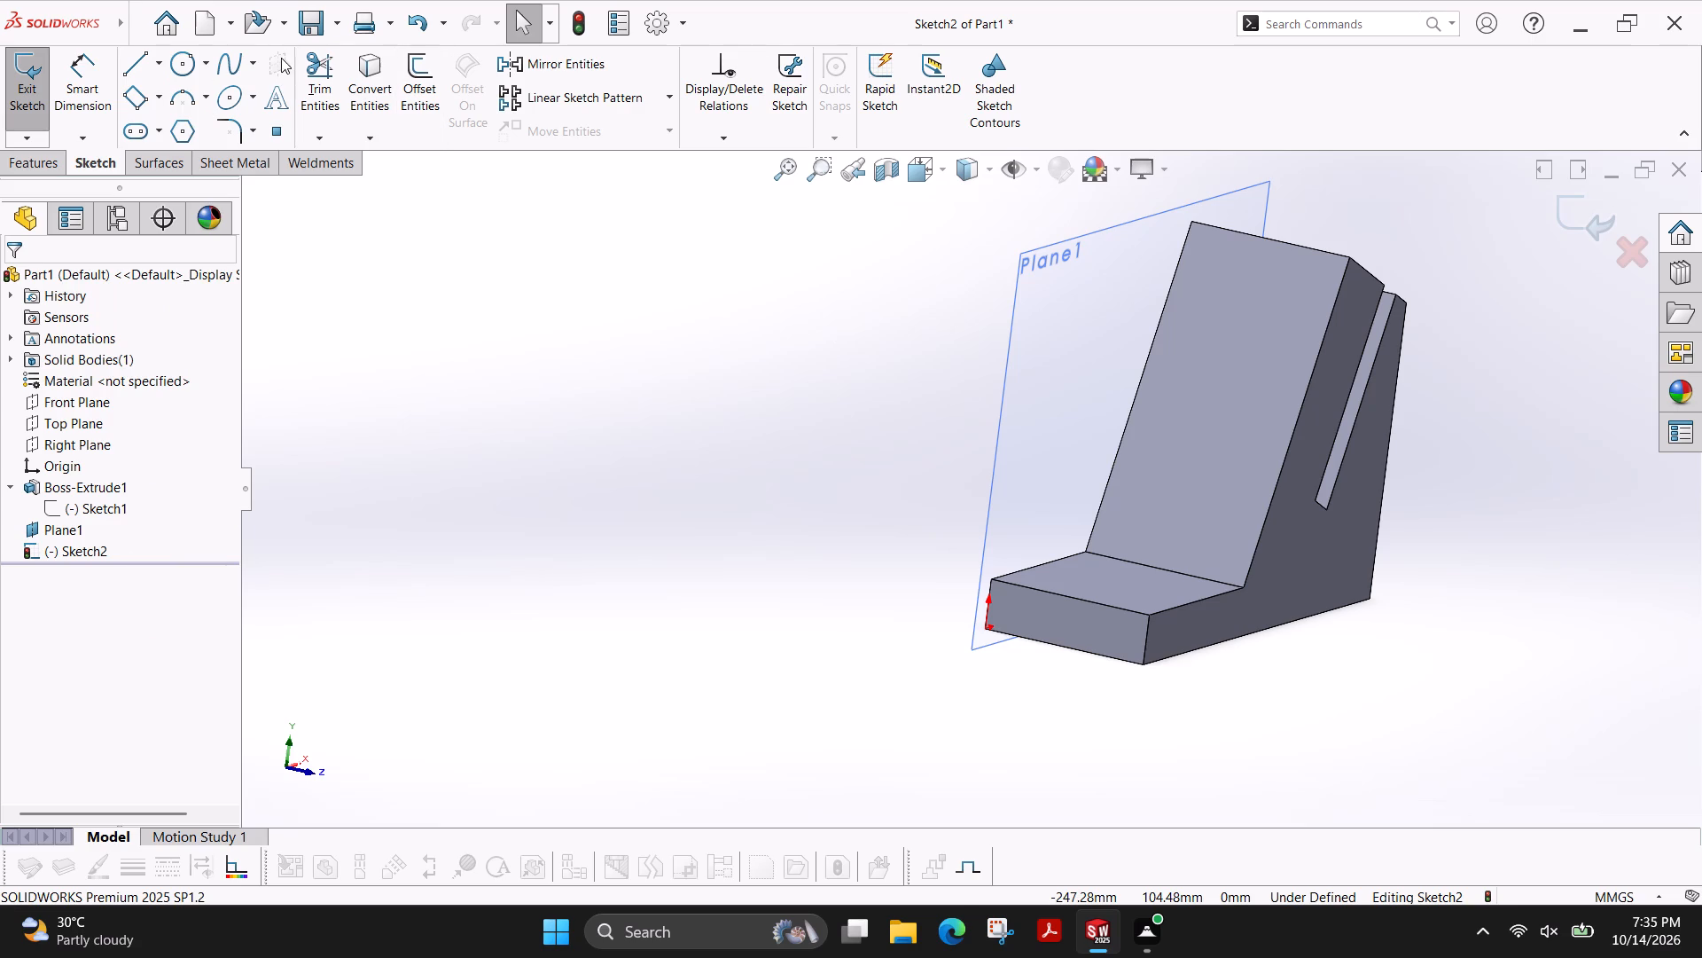
{"action": "left_click", "coordinate": [35, 87]}
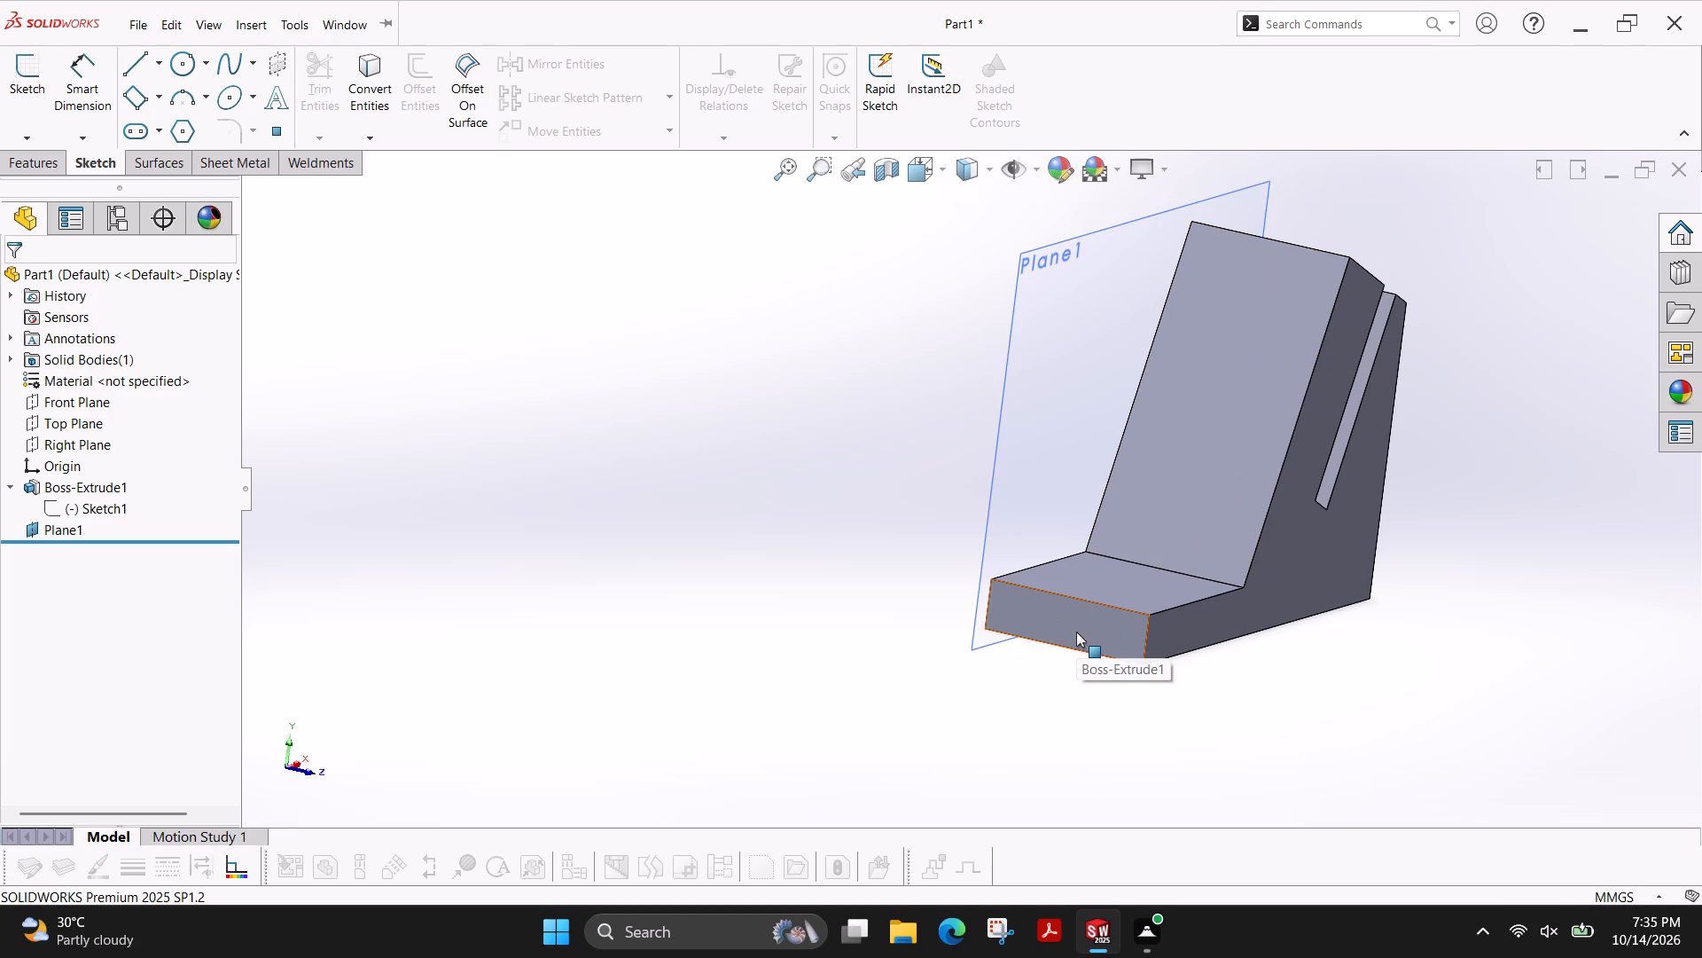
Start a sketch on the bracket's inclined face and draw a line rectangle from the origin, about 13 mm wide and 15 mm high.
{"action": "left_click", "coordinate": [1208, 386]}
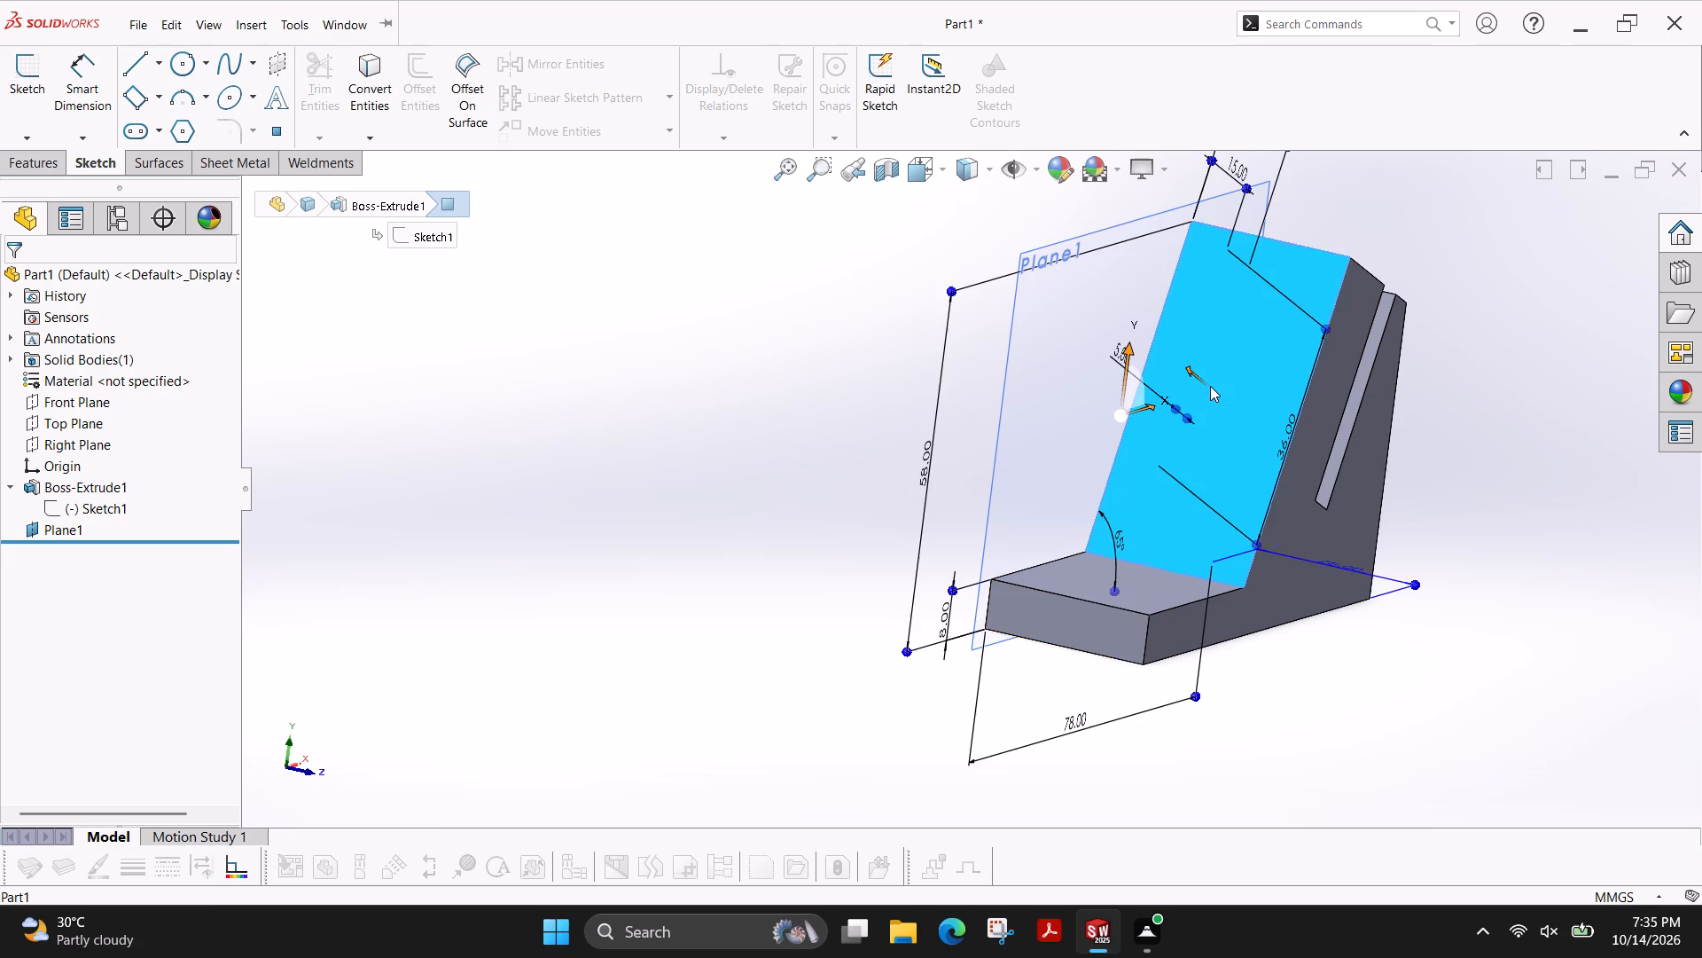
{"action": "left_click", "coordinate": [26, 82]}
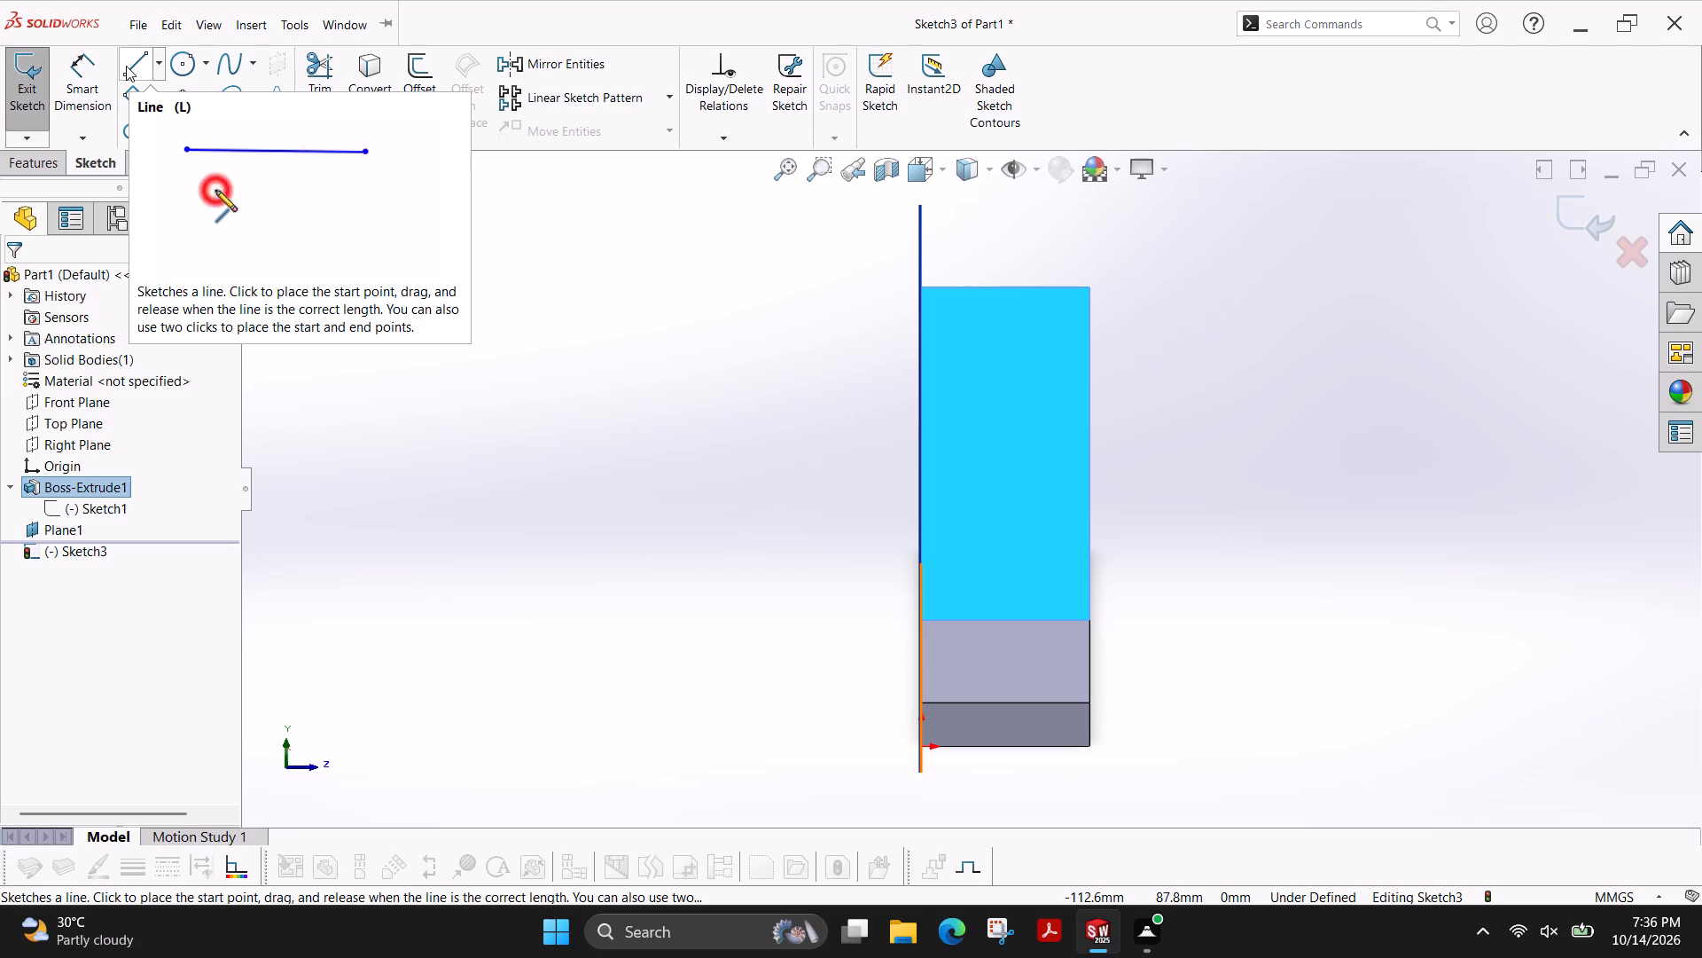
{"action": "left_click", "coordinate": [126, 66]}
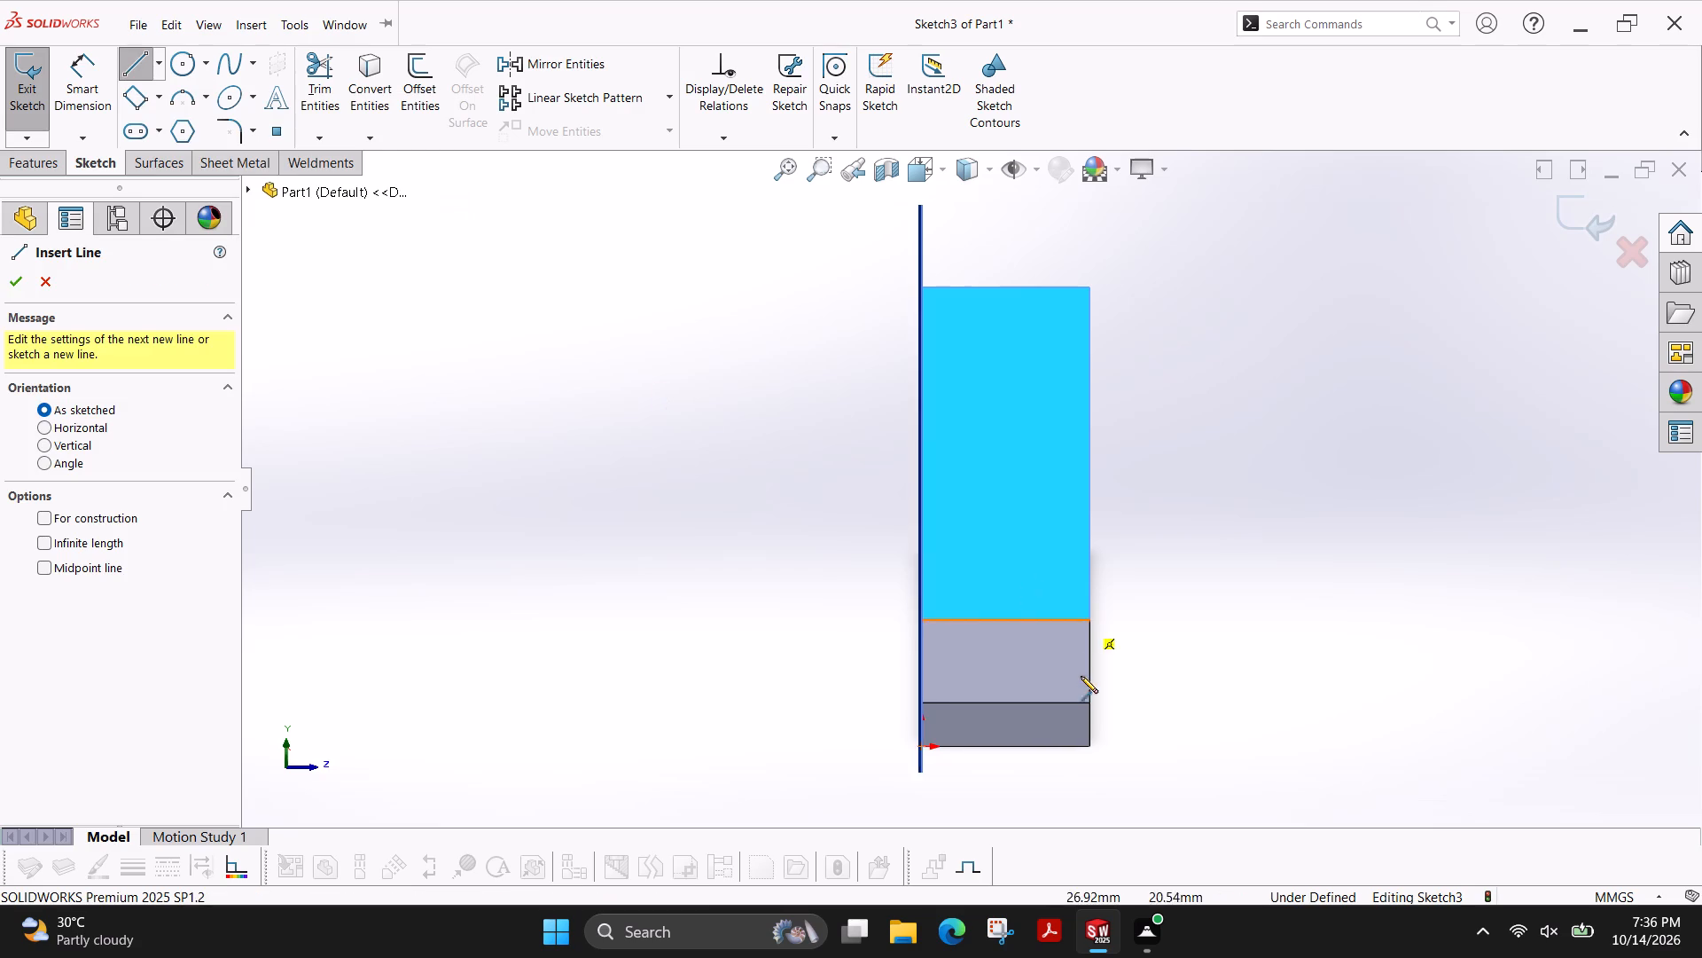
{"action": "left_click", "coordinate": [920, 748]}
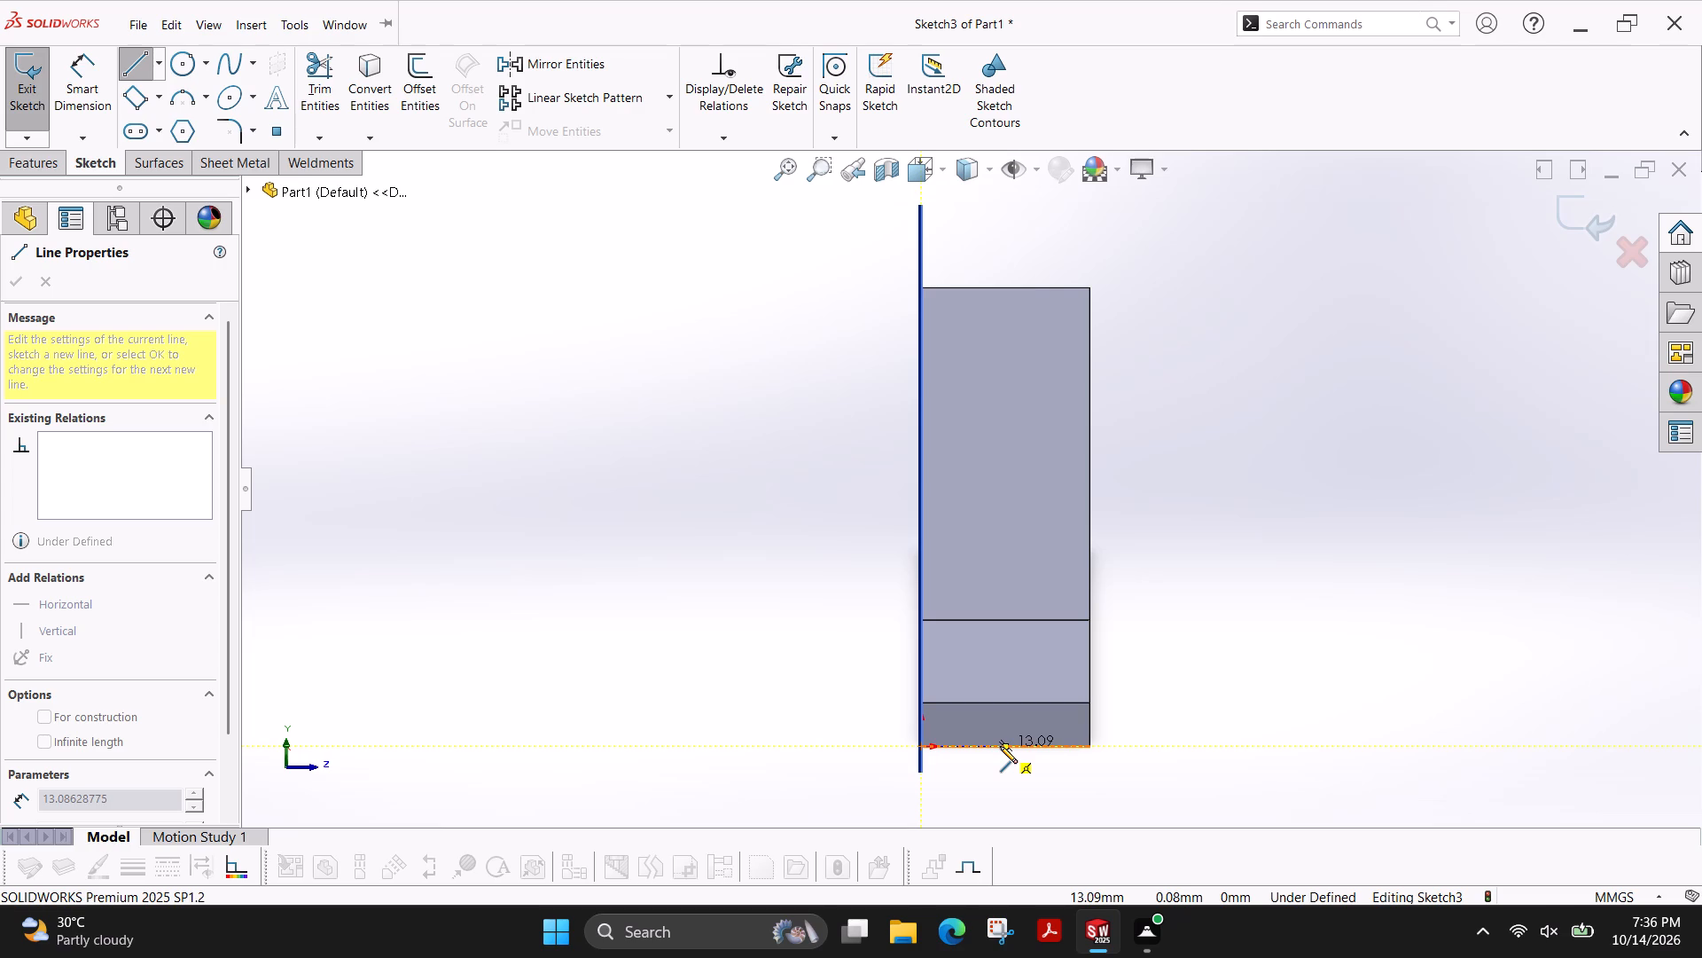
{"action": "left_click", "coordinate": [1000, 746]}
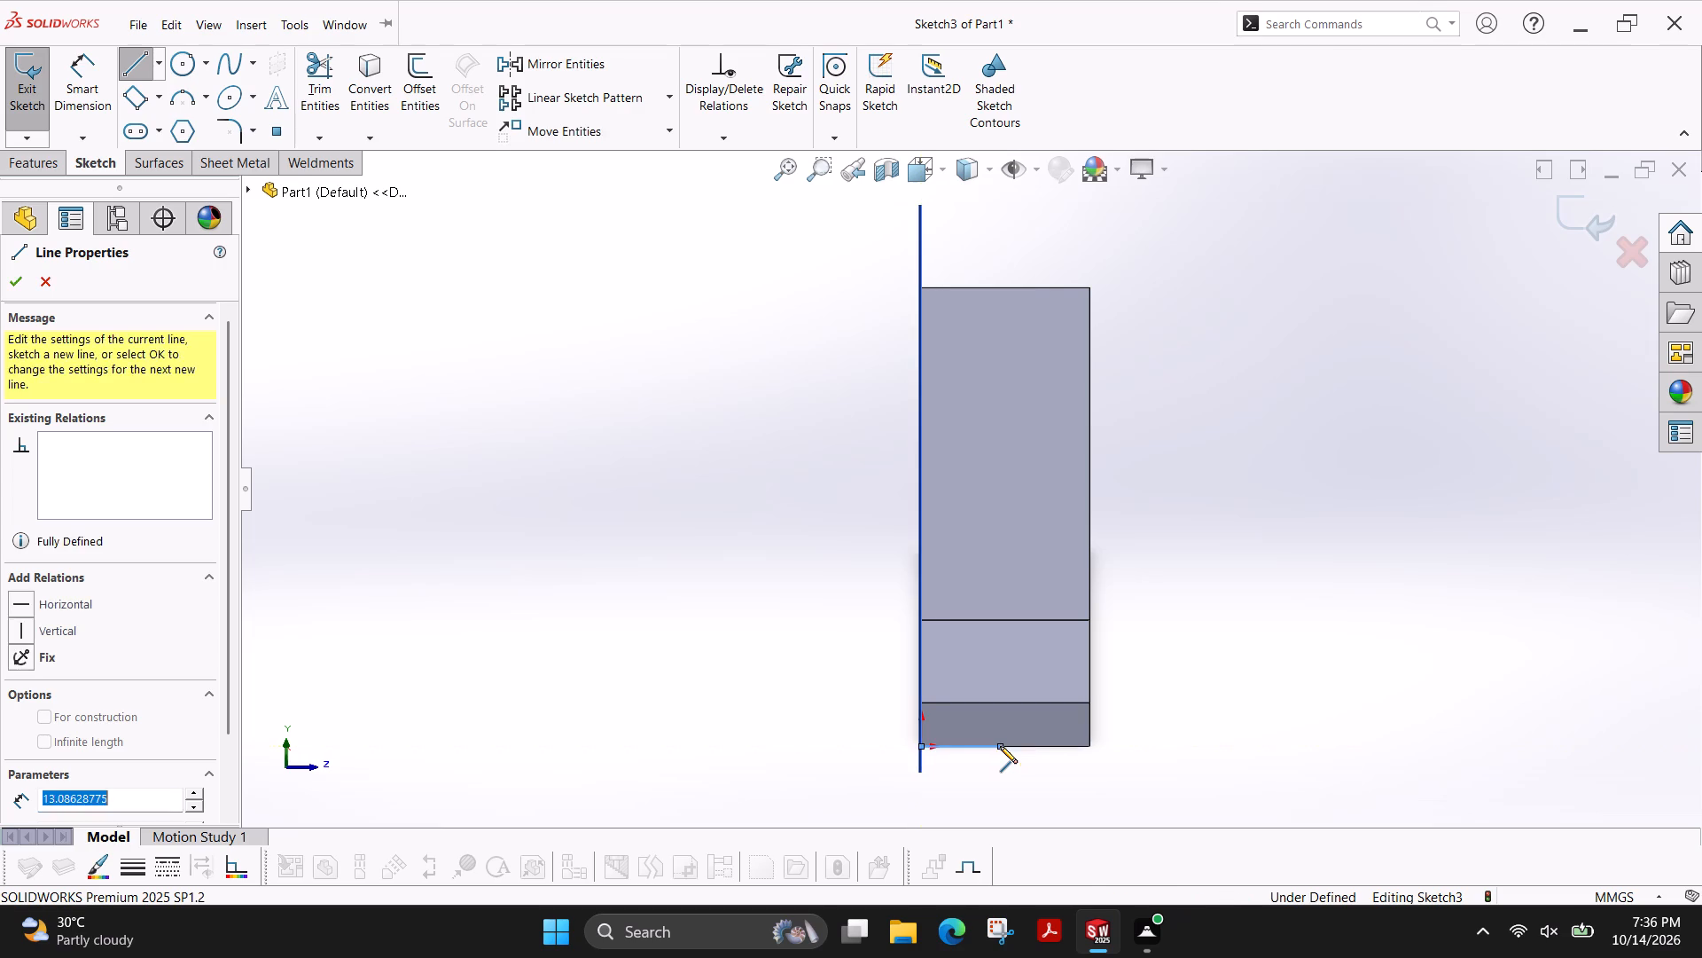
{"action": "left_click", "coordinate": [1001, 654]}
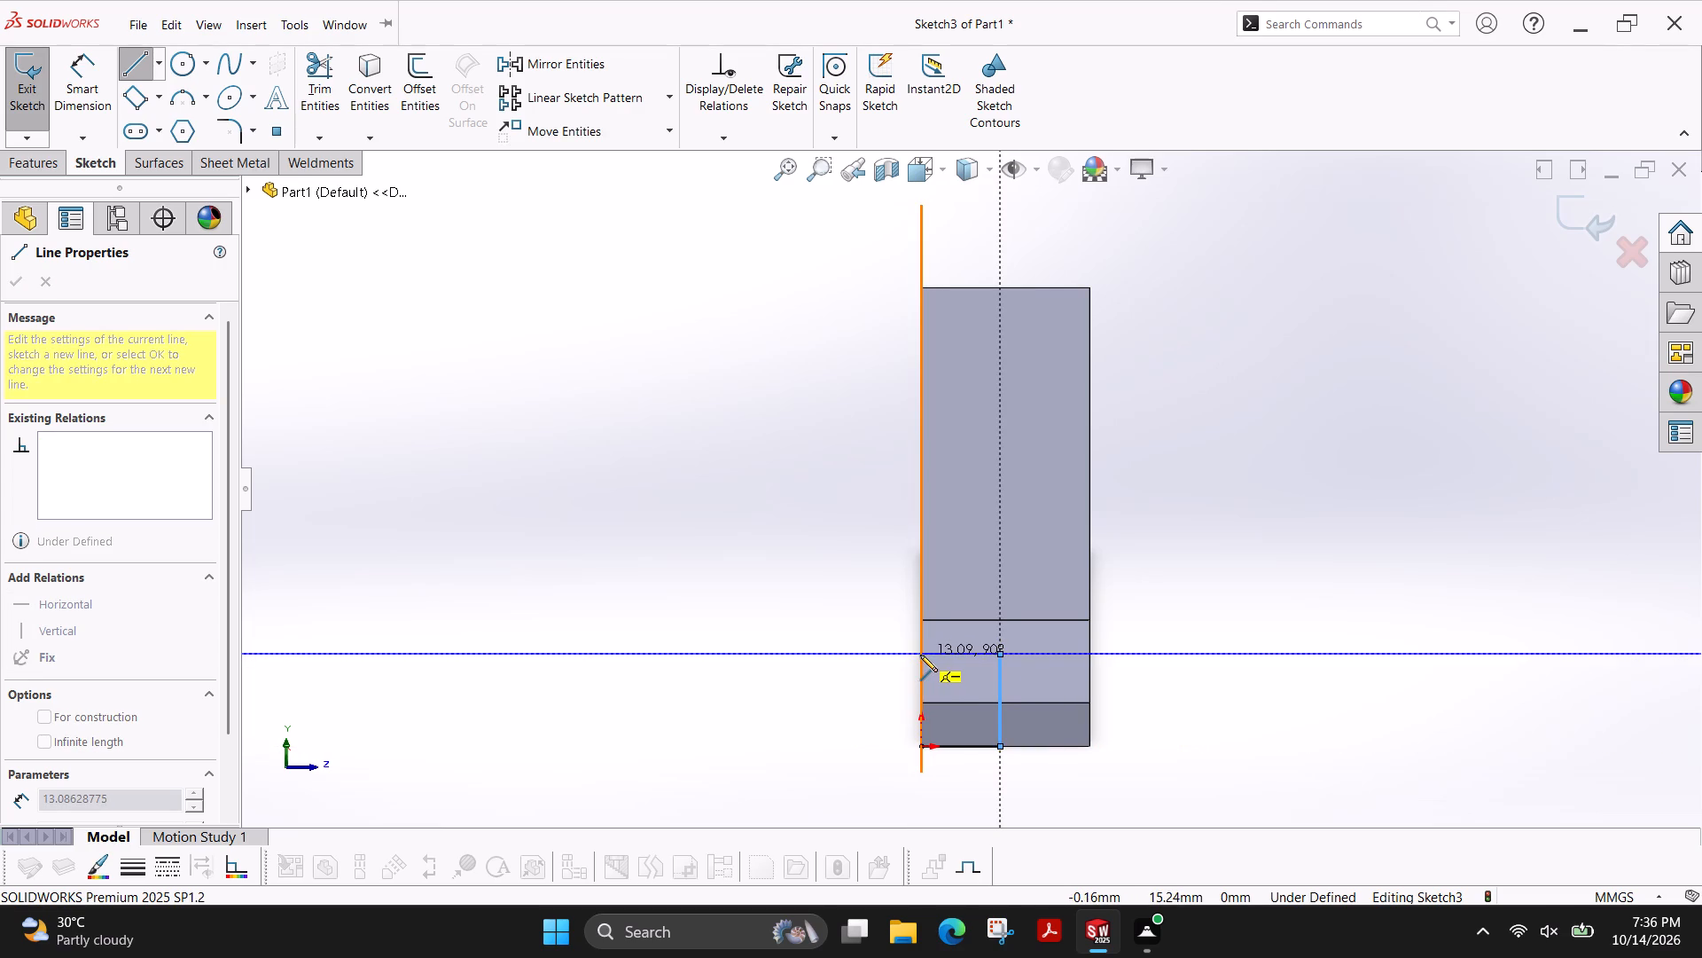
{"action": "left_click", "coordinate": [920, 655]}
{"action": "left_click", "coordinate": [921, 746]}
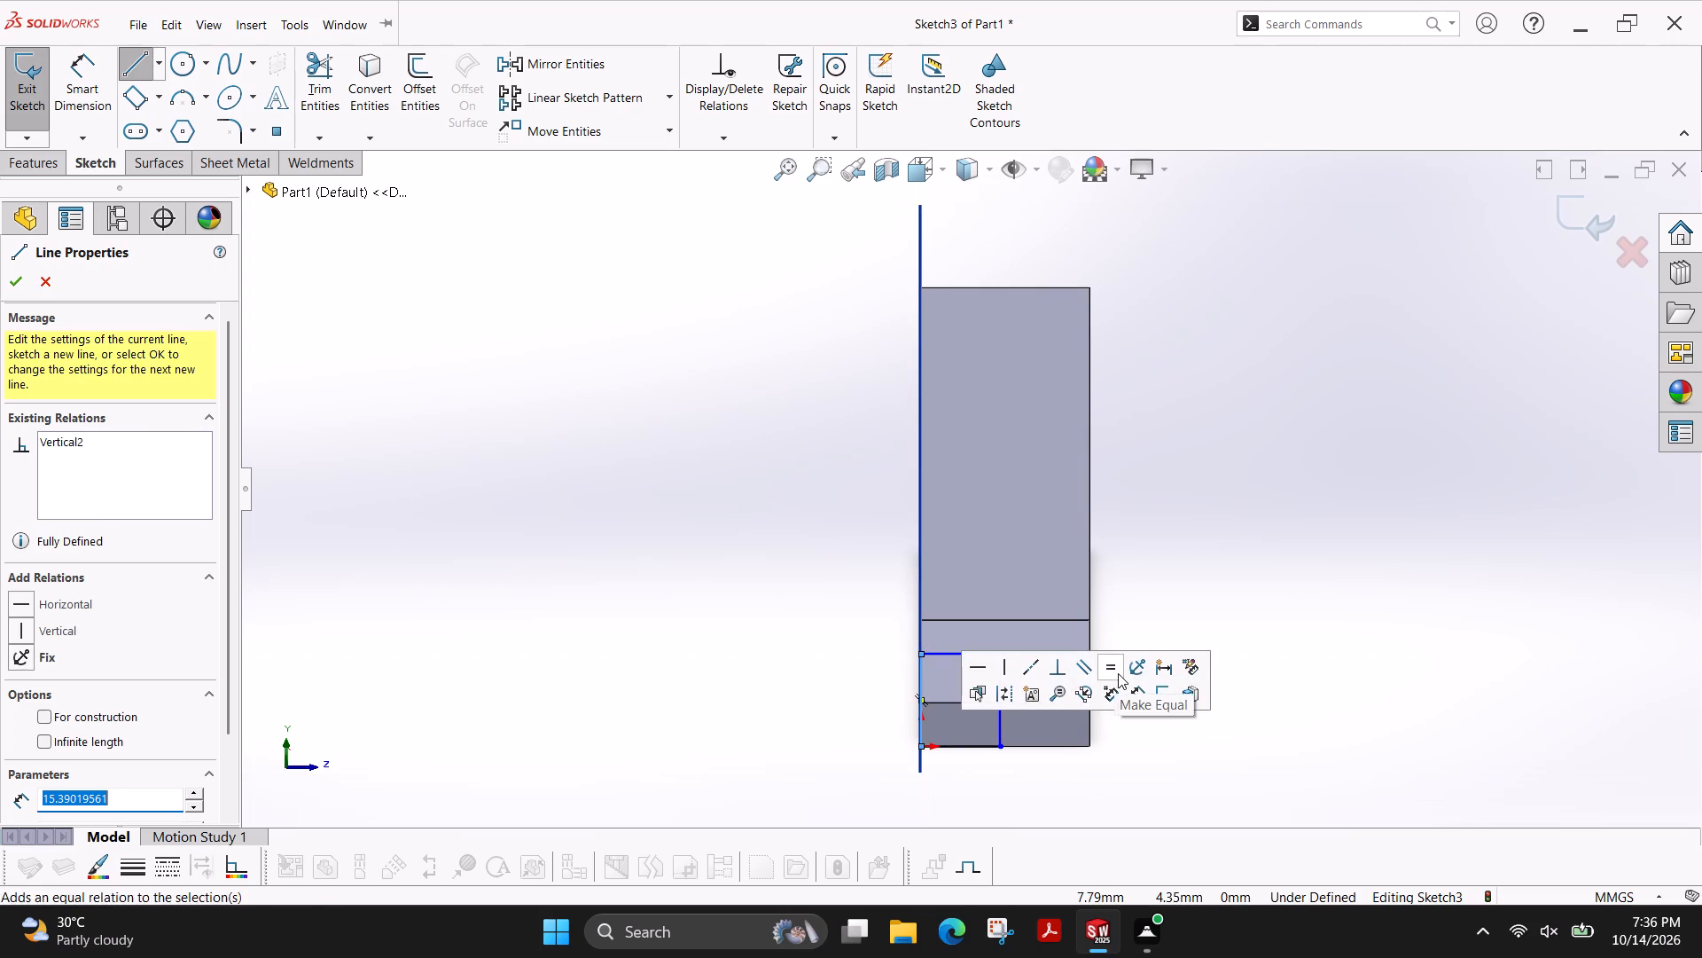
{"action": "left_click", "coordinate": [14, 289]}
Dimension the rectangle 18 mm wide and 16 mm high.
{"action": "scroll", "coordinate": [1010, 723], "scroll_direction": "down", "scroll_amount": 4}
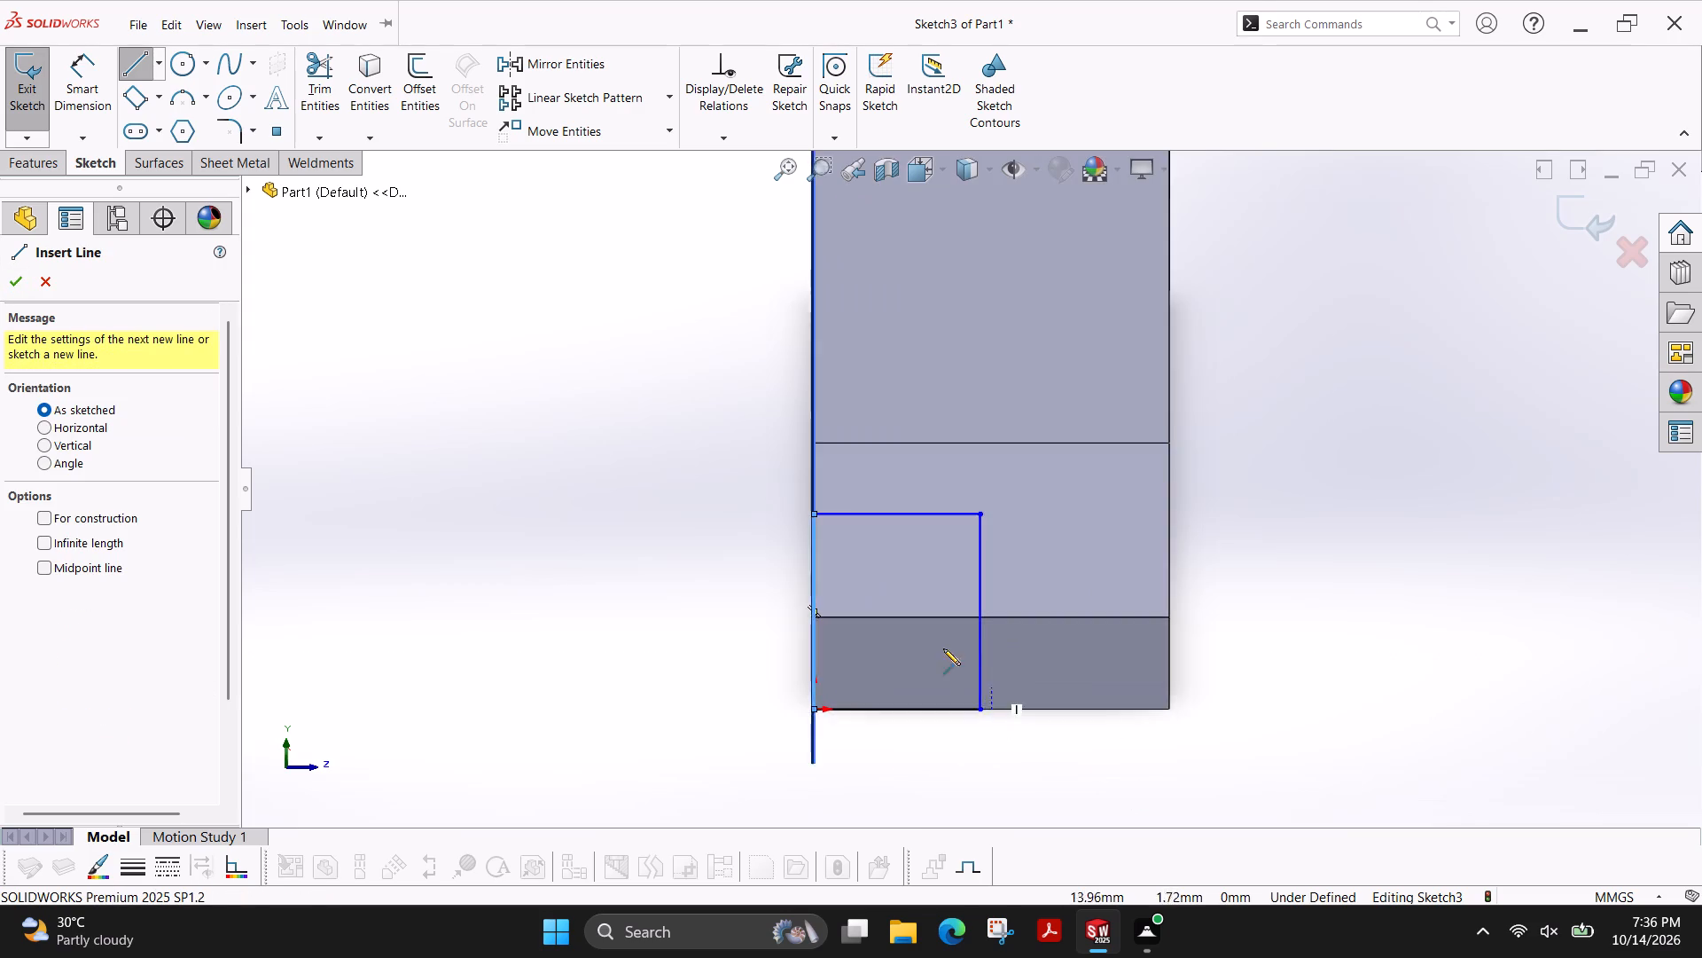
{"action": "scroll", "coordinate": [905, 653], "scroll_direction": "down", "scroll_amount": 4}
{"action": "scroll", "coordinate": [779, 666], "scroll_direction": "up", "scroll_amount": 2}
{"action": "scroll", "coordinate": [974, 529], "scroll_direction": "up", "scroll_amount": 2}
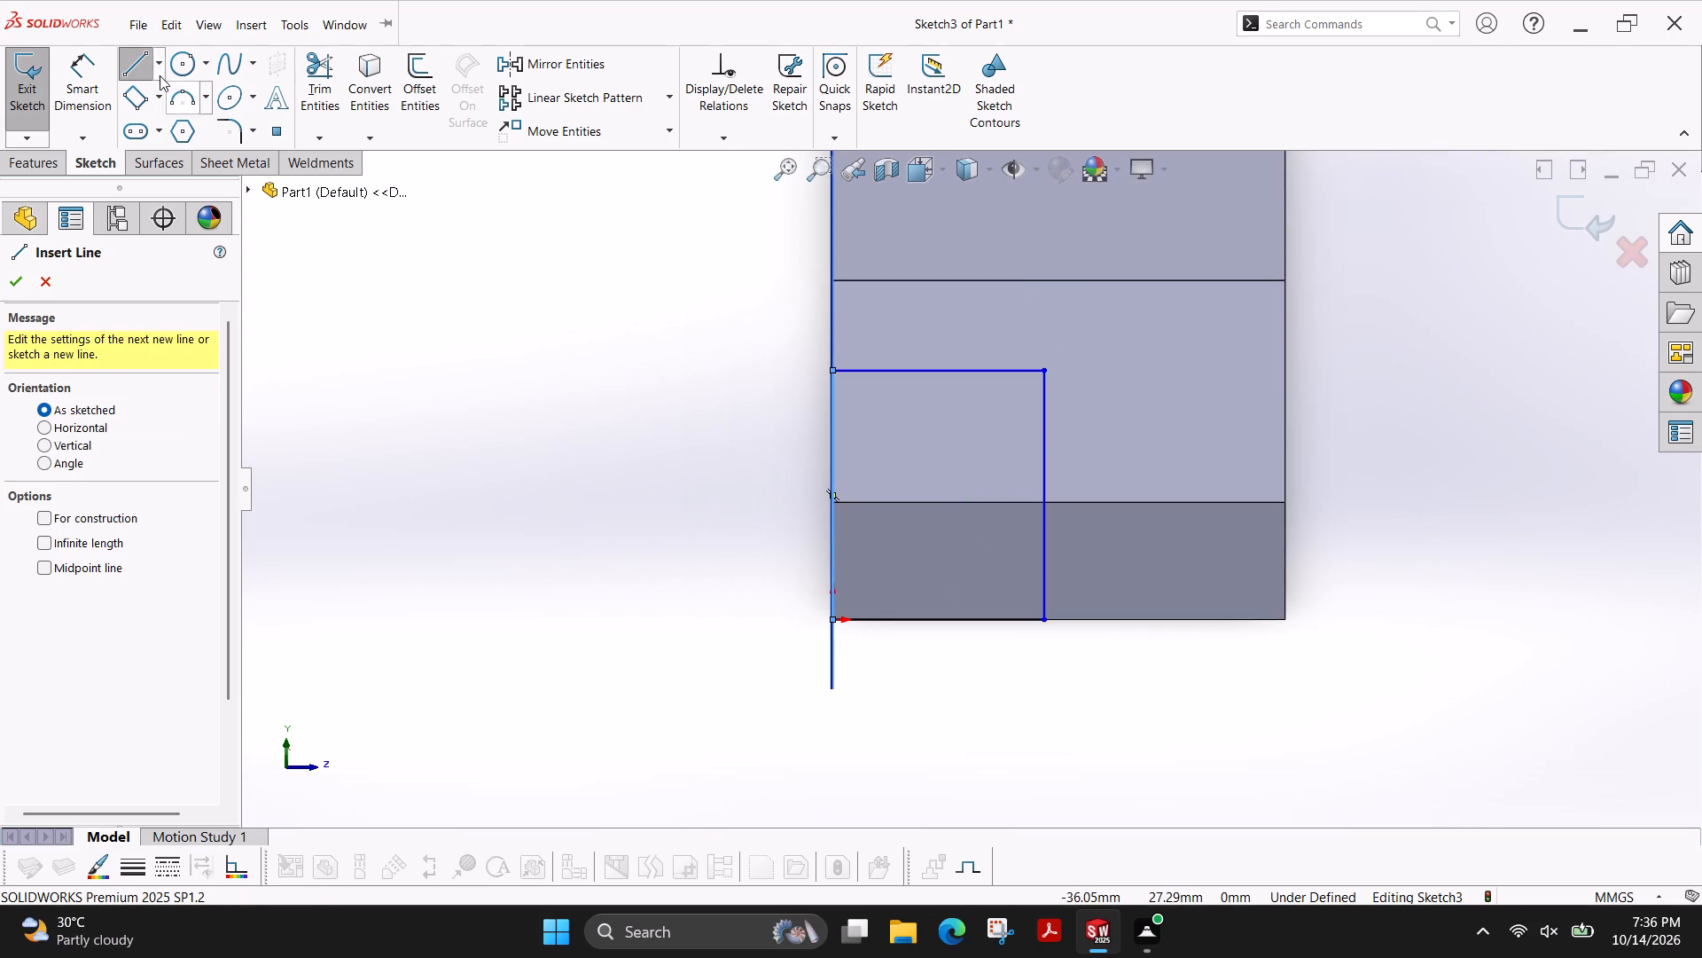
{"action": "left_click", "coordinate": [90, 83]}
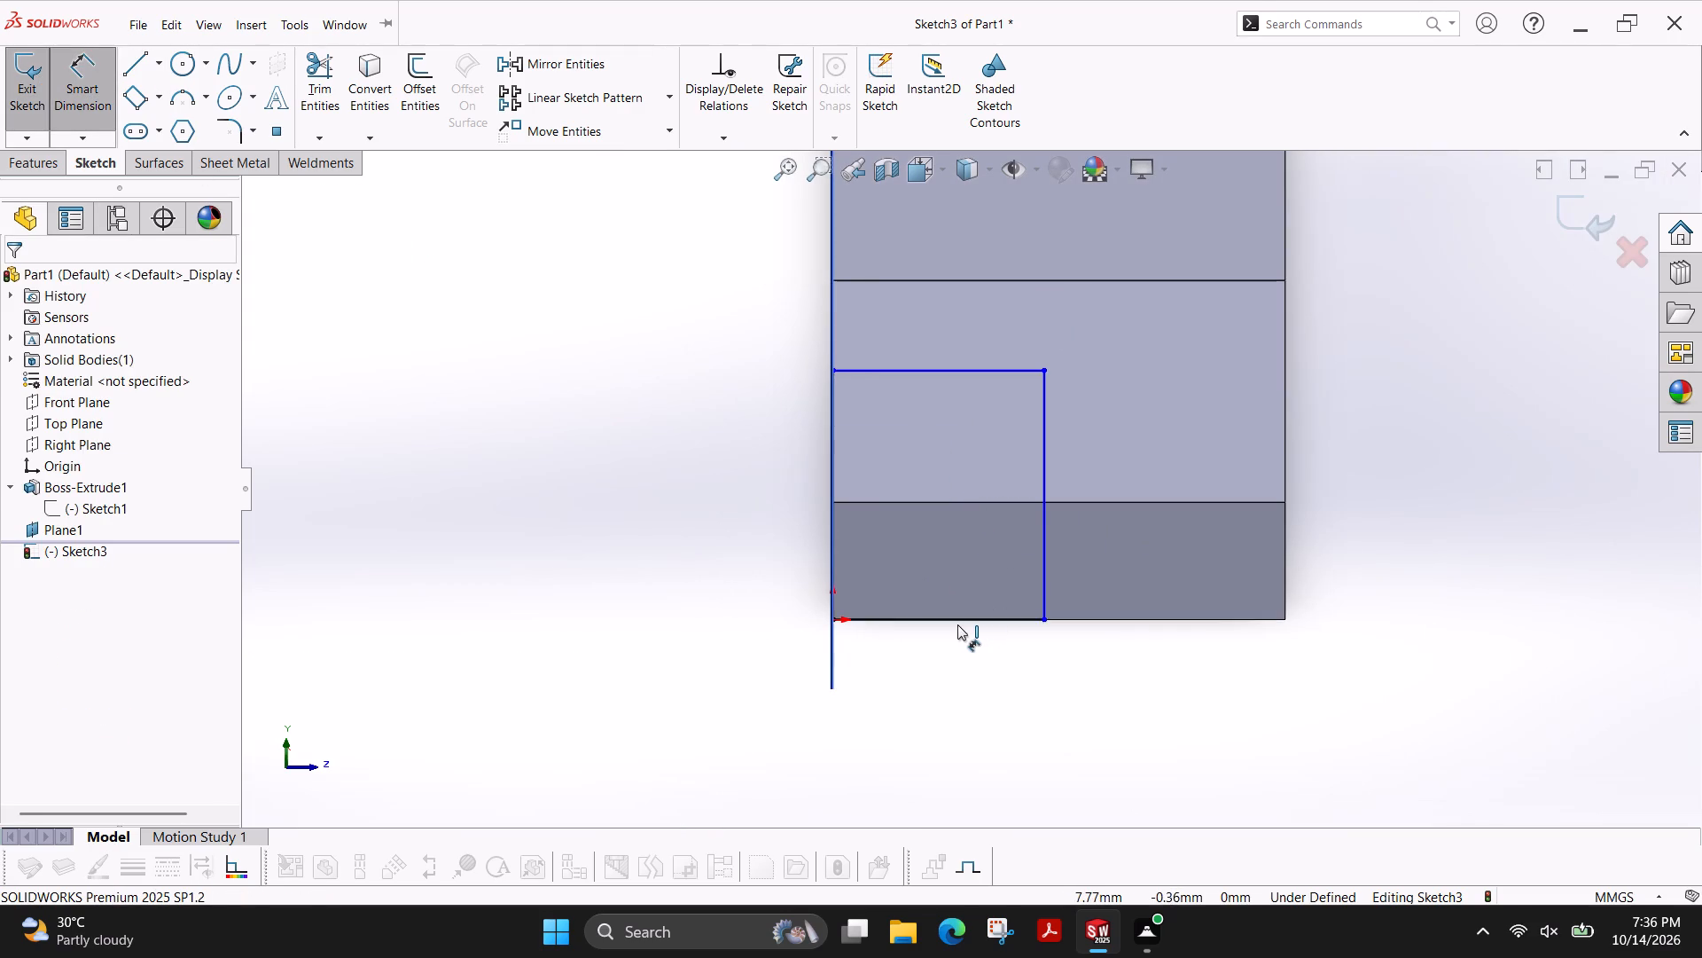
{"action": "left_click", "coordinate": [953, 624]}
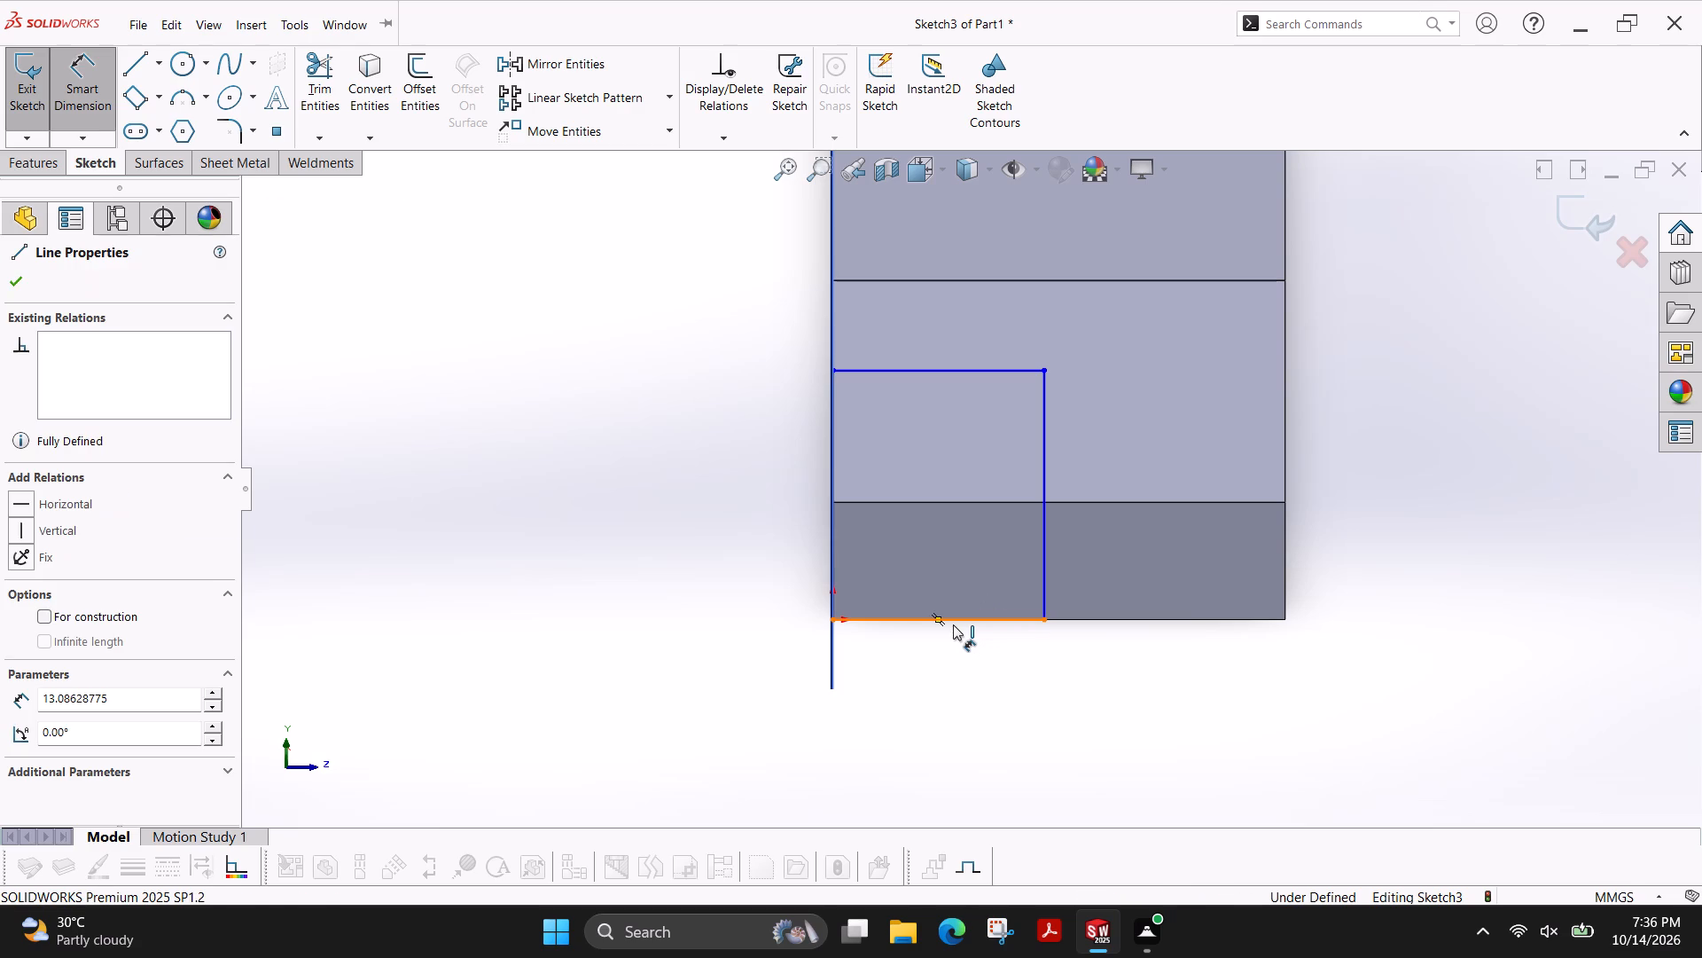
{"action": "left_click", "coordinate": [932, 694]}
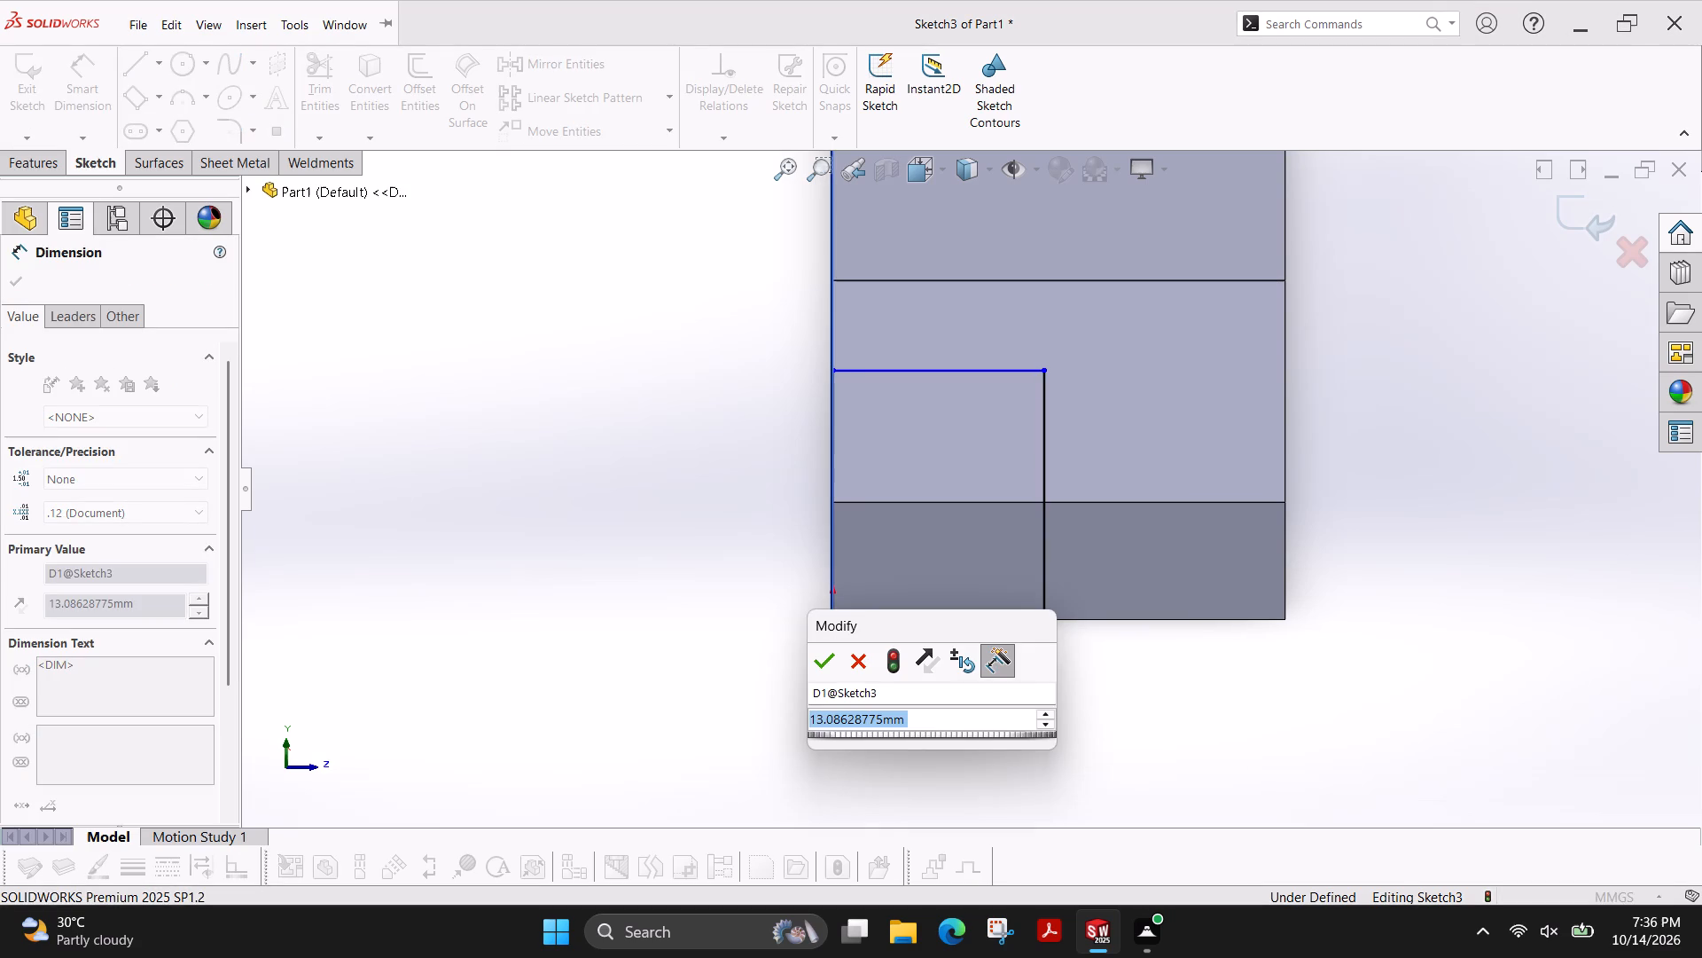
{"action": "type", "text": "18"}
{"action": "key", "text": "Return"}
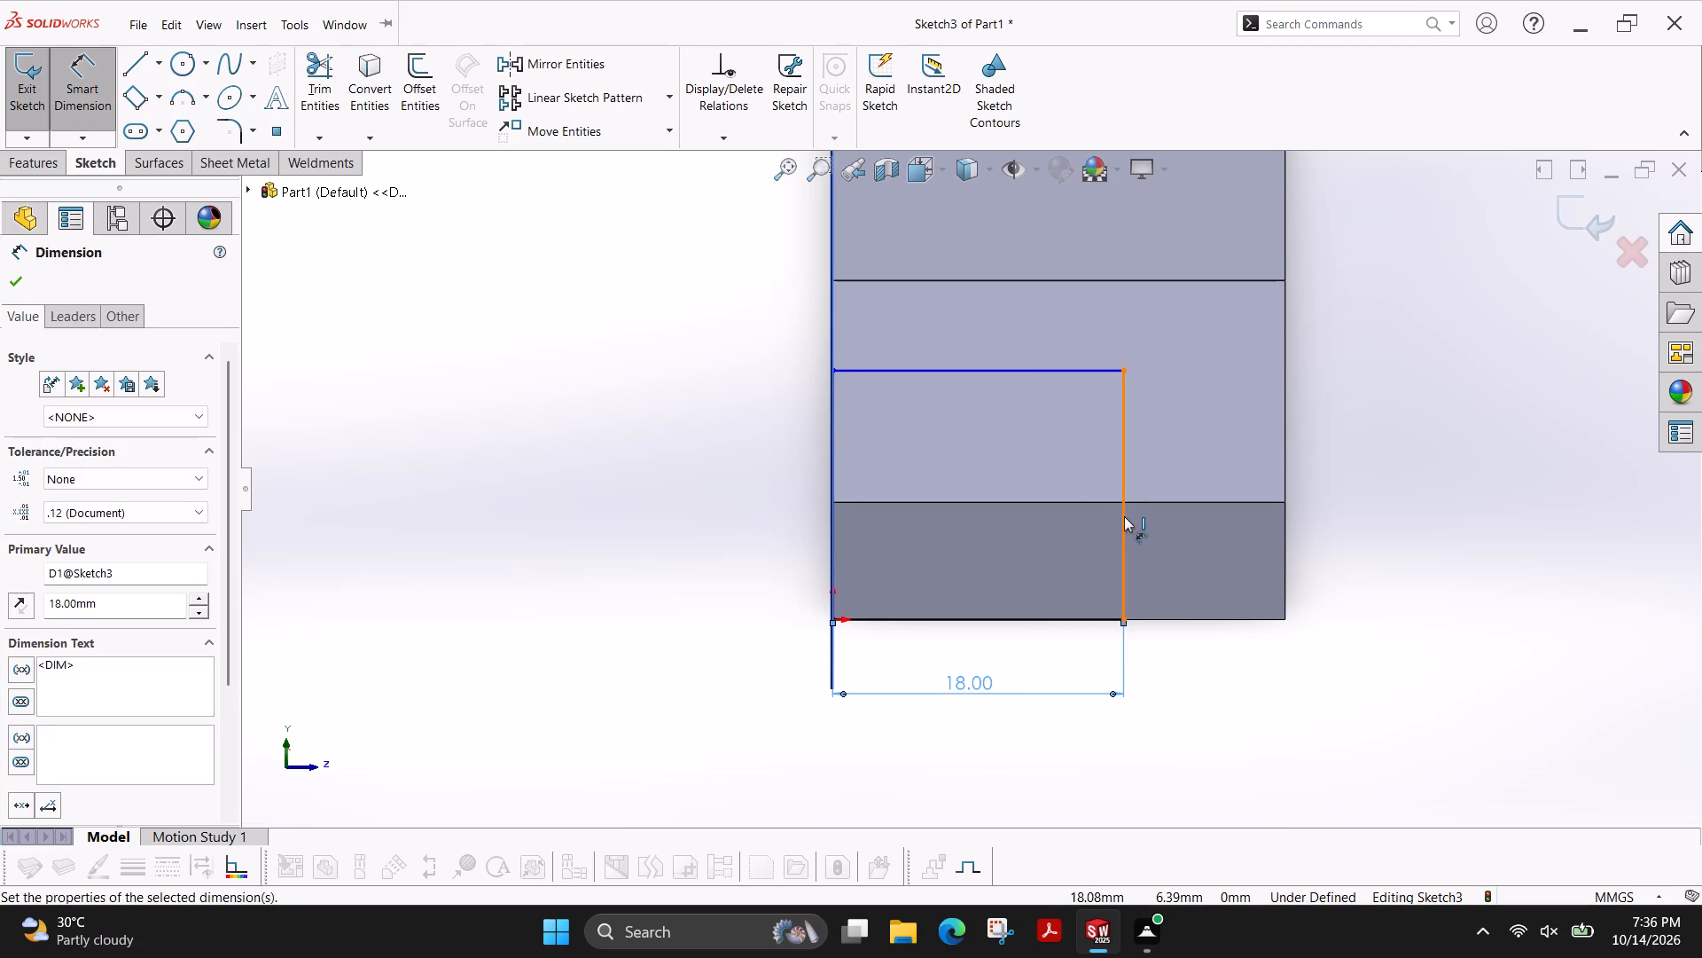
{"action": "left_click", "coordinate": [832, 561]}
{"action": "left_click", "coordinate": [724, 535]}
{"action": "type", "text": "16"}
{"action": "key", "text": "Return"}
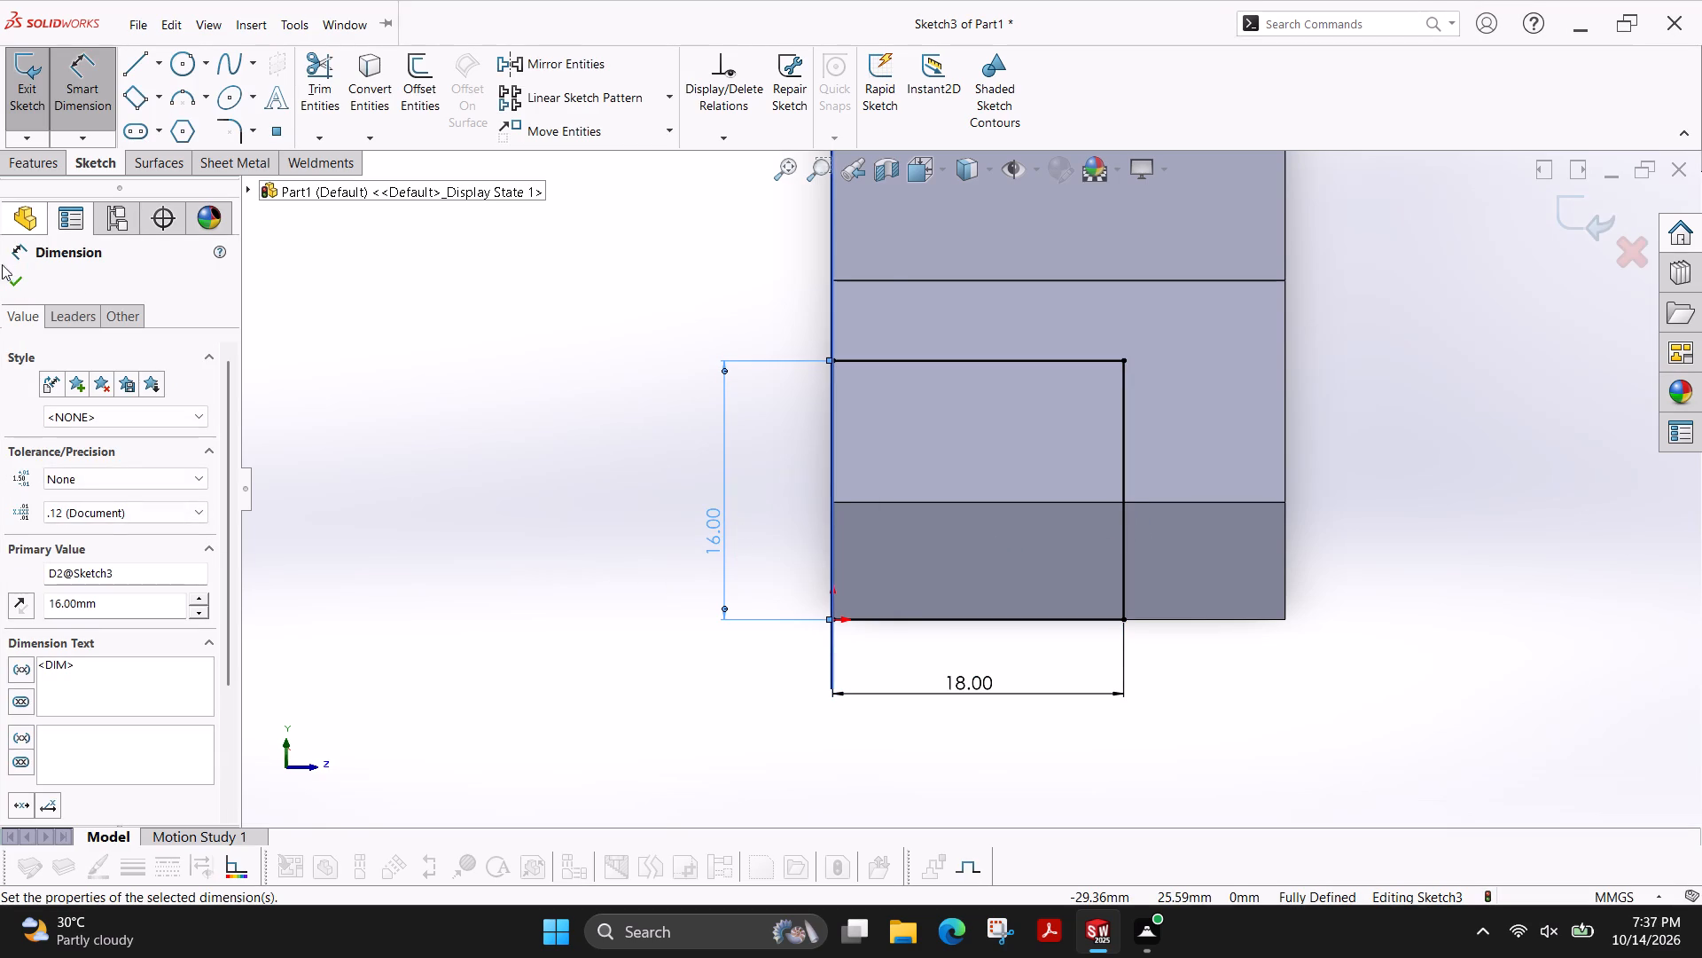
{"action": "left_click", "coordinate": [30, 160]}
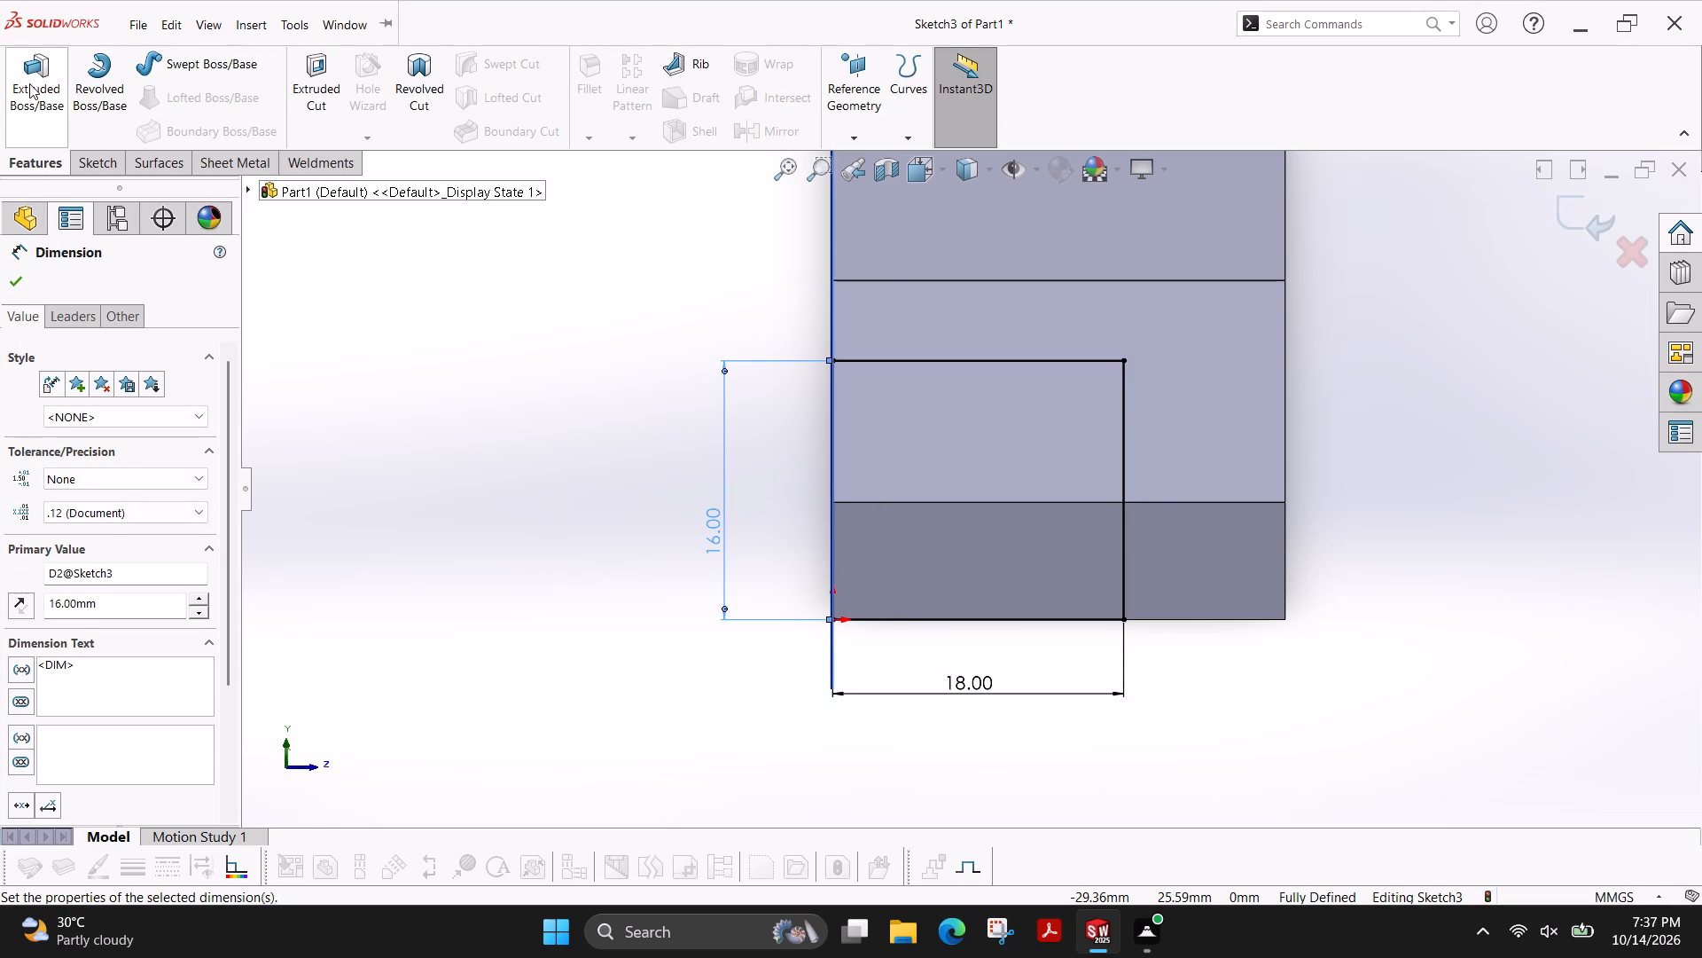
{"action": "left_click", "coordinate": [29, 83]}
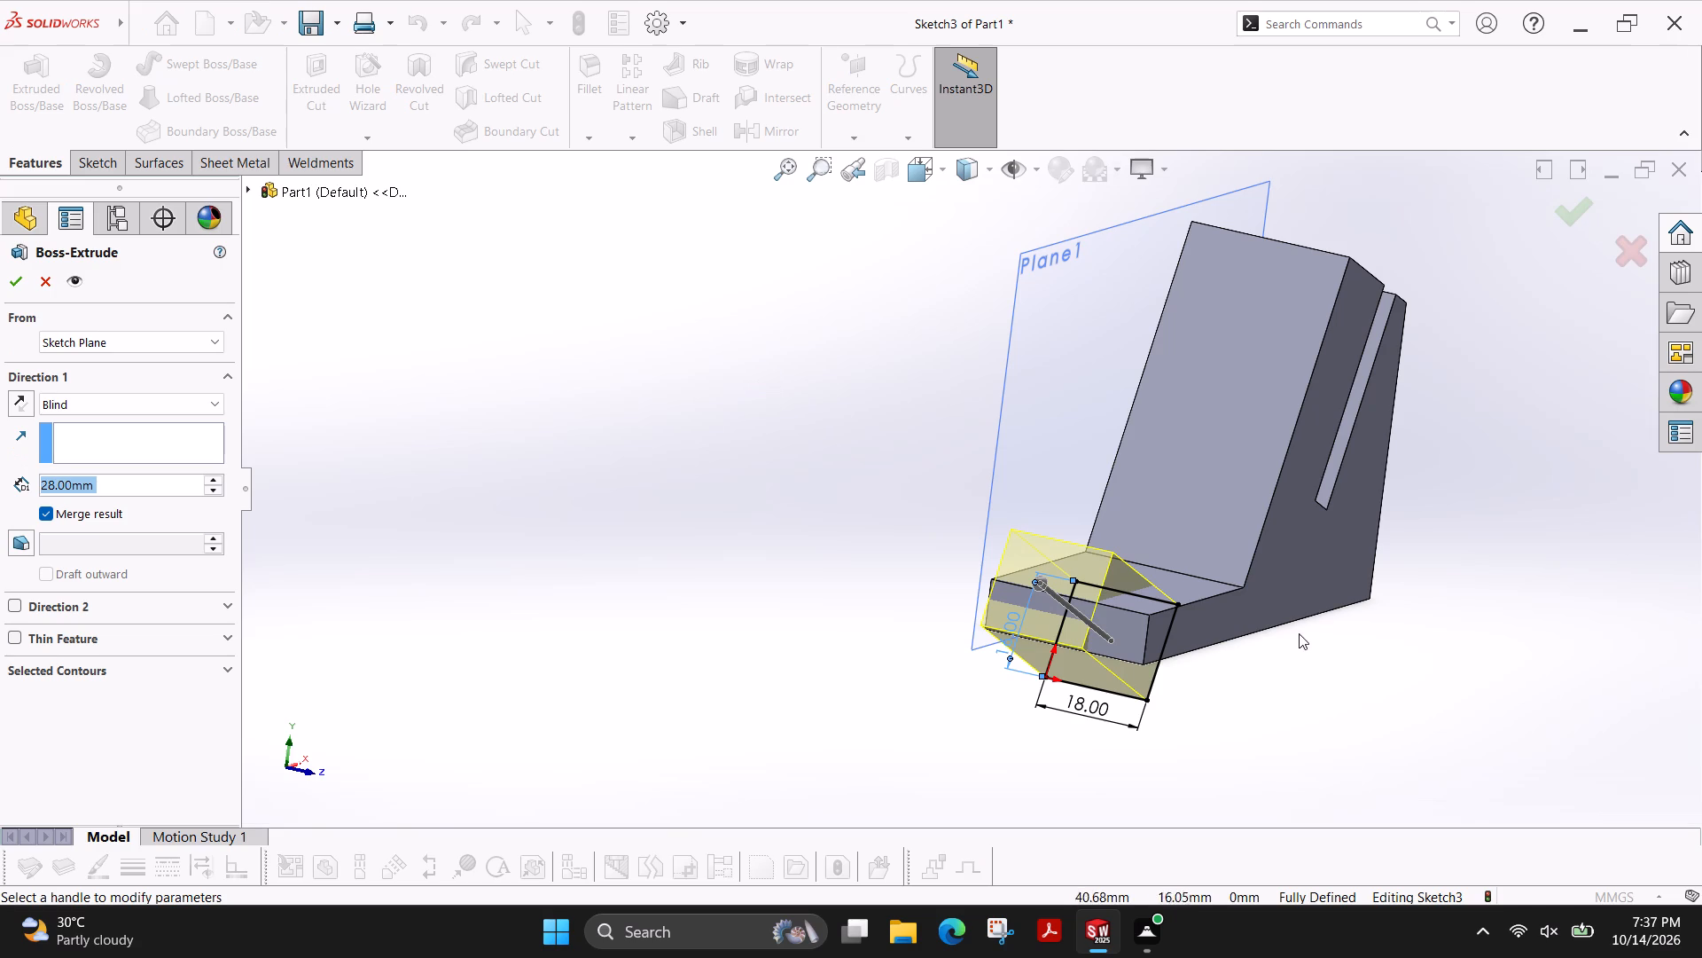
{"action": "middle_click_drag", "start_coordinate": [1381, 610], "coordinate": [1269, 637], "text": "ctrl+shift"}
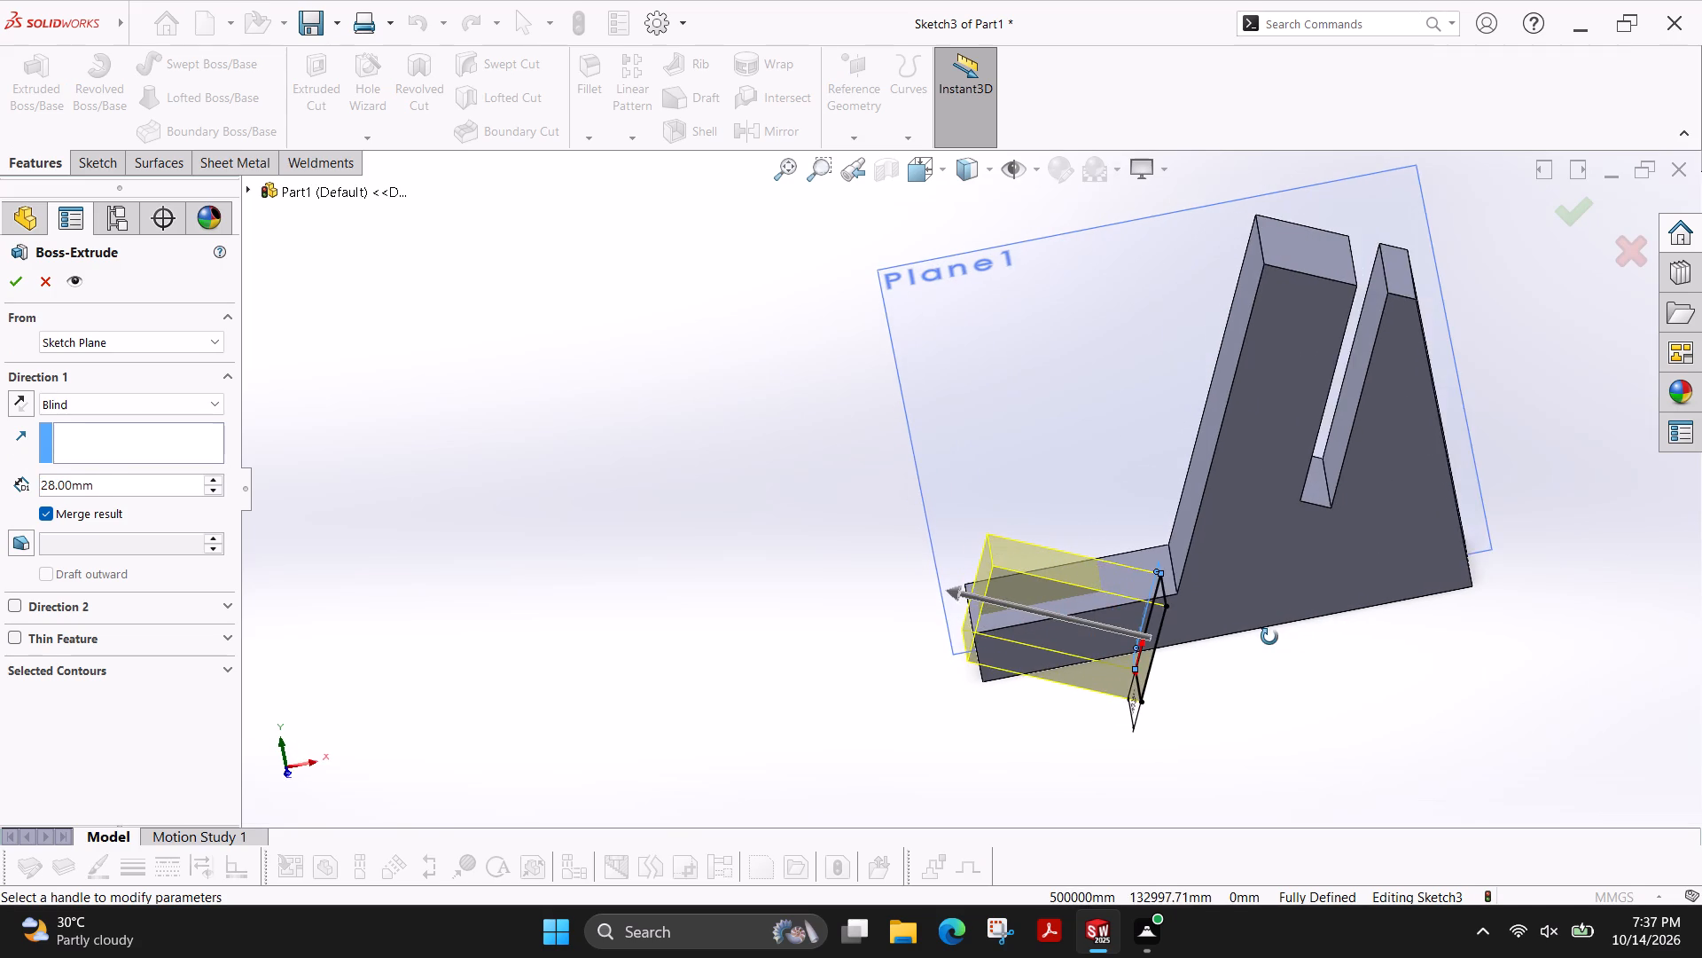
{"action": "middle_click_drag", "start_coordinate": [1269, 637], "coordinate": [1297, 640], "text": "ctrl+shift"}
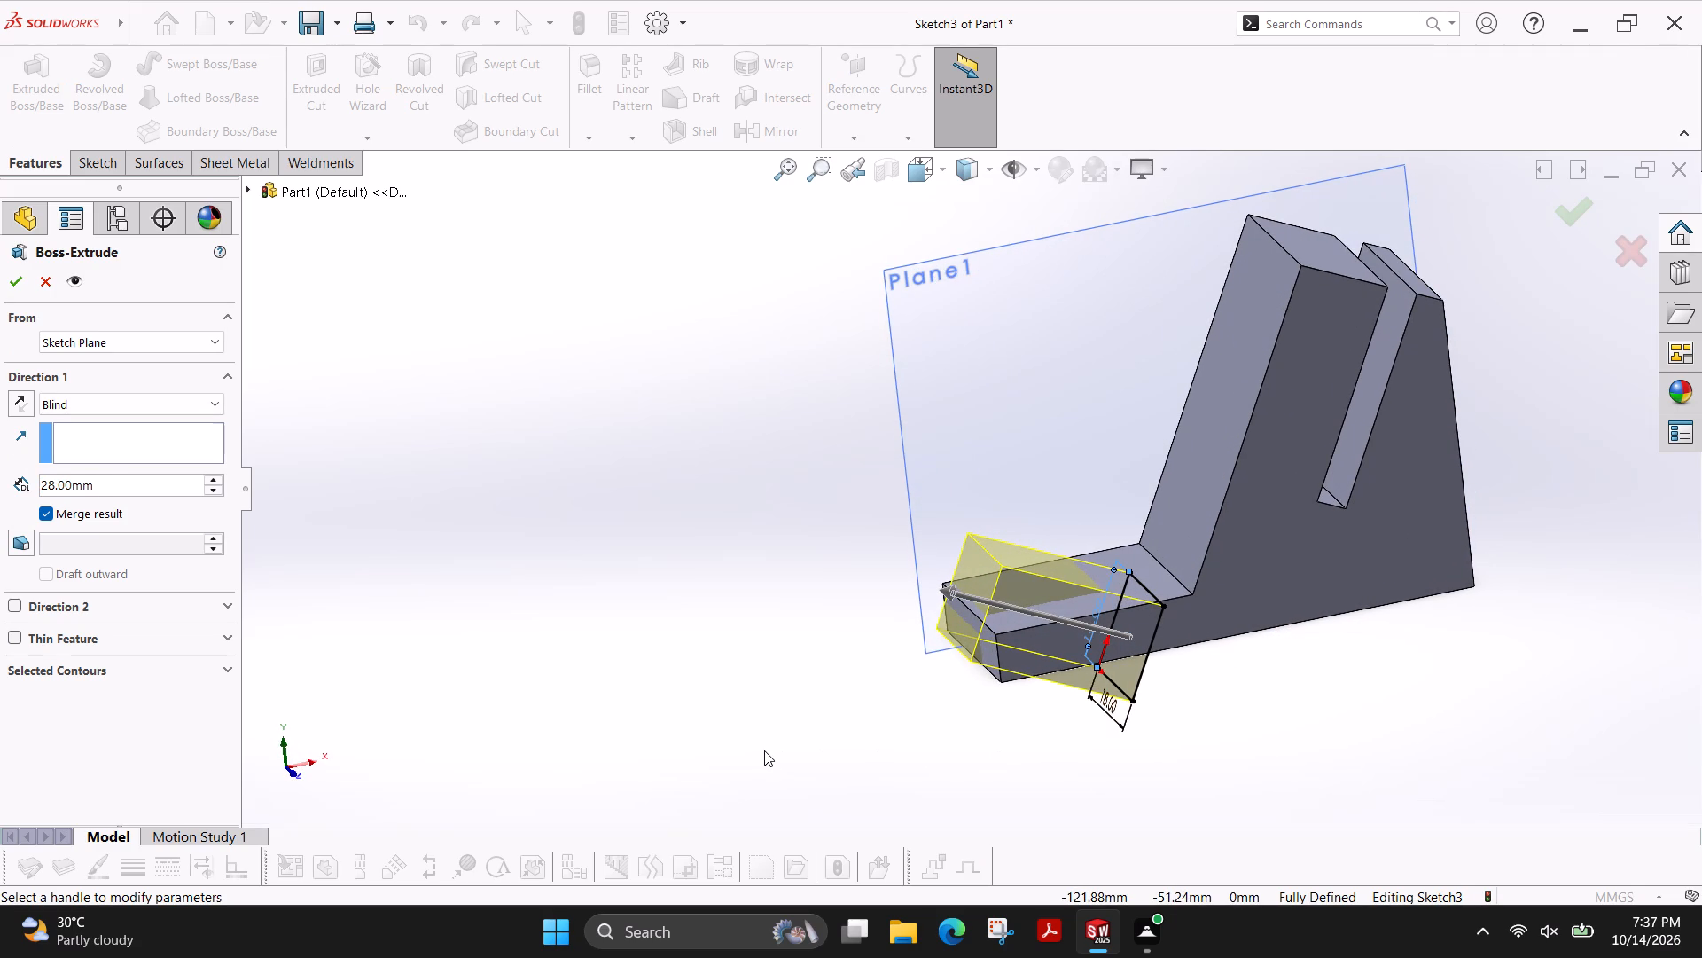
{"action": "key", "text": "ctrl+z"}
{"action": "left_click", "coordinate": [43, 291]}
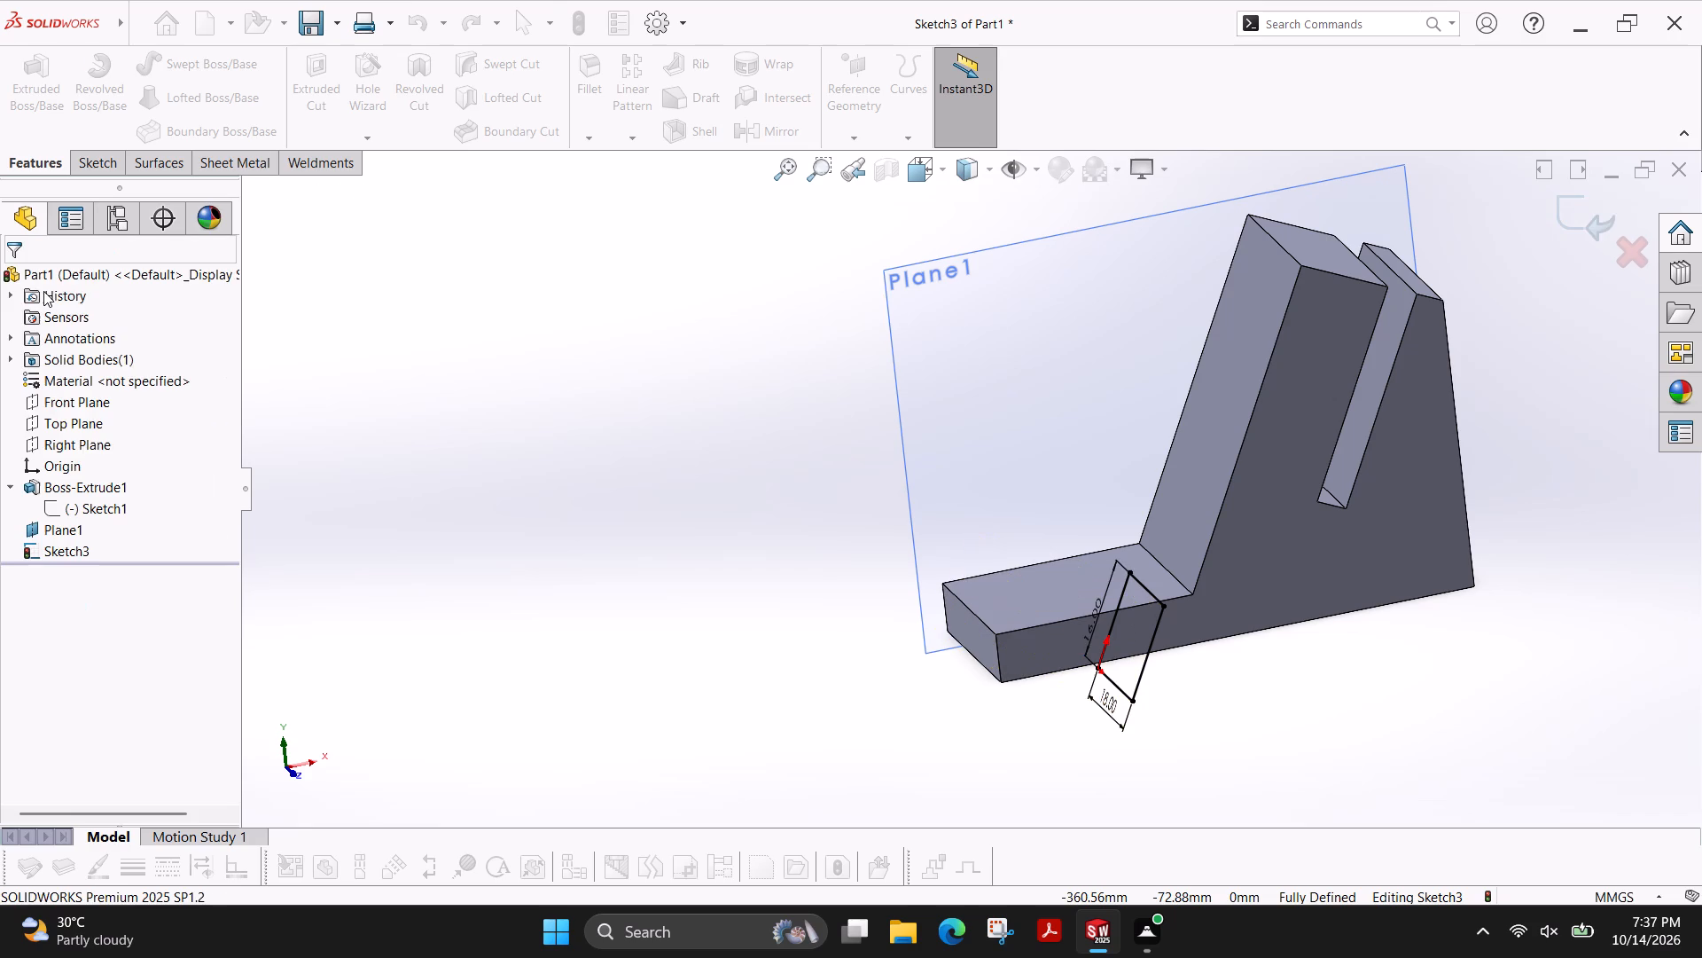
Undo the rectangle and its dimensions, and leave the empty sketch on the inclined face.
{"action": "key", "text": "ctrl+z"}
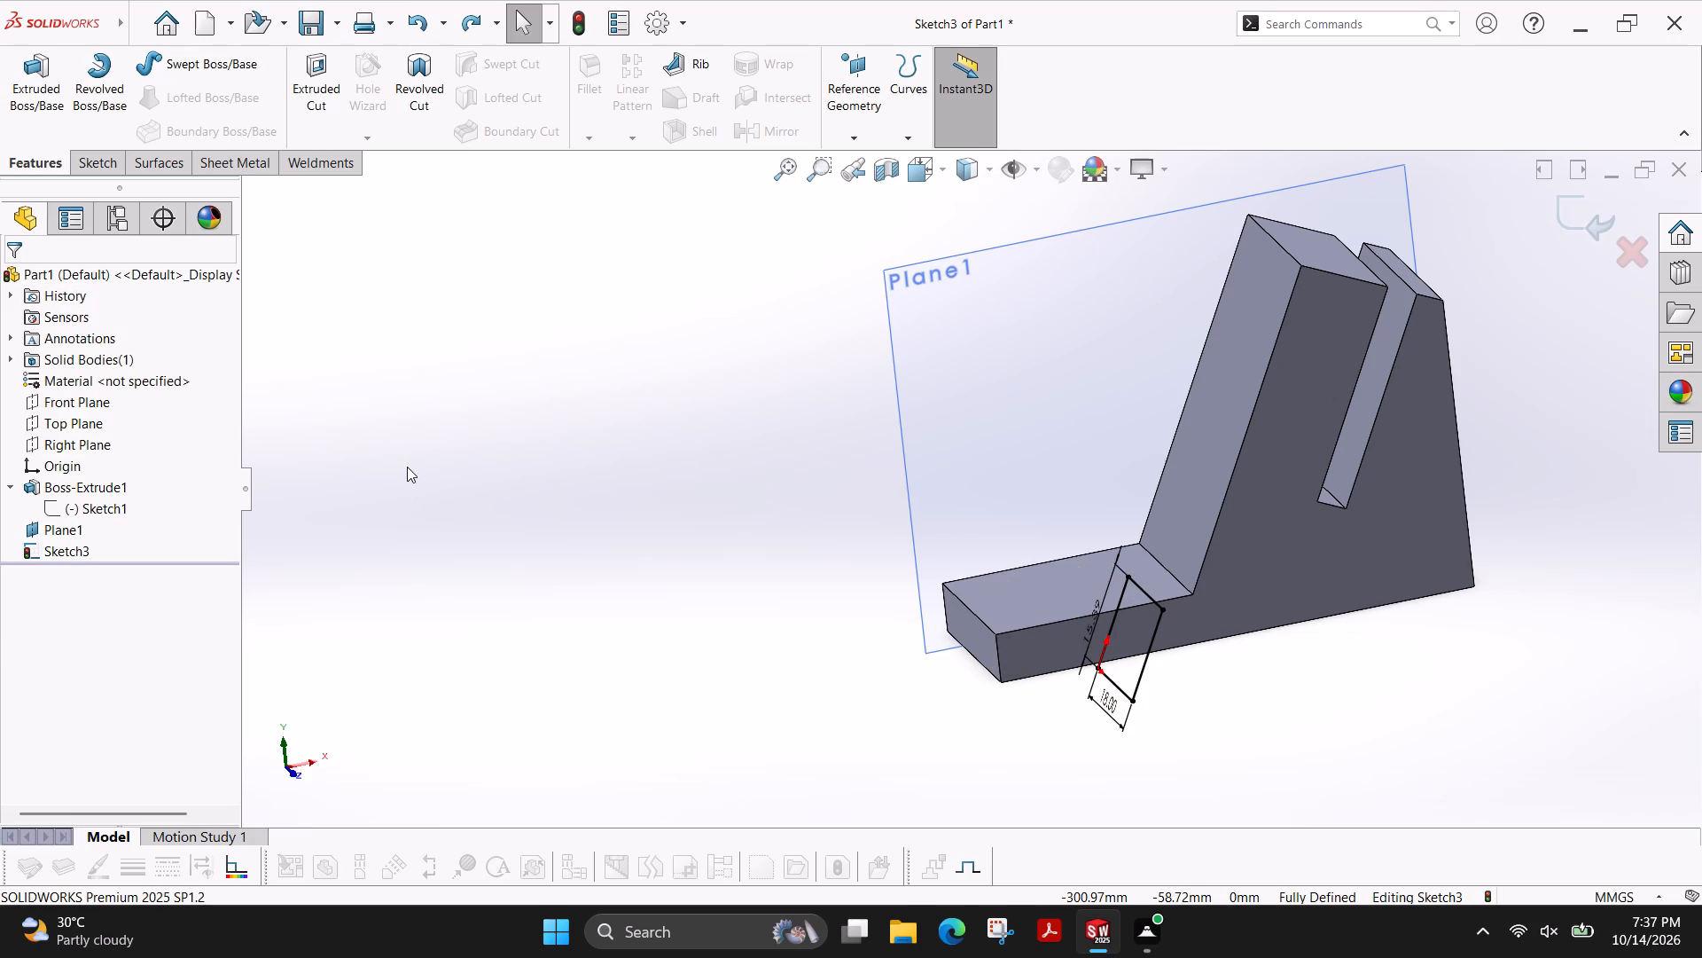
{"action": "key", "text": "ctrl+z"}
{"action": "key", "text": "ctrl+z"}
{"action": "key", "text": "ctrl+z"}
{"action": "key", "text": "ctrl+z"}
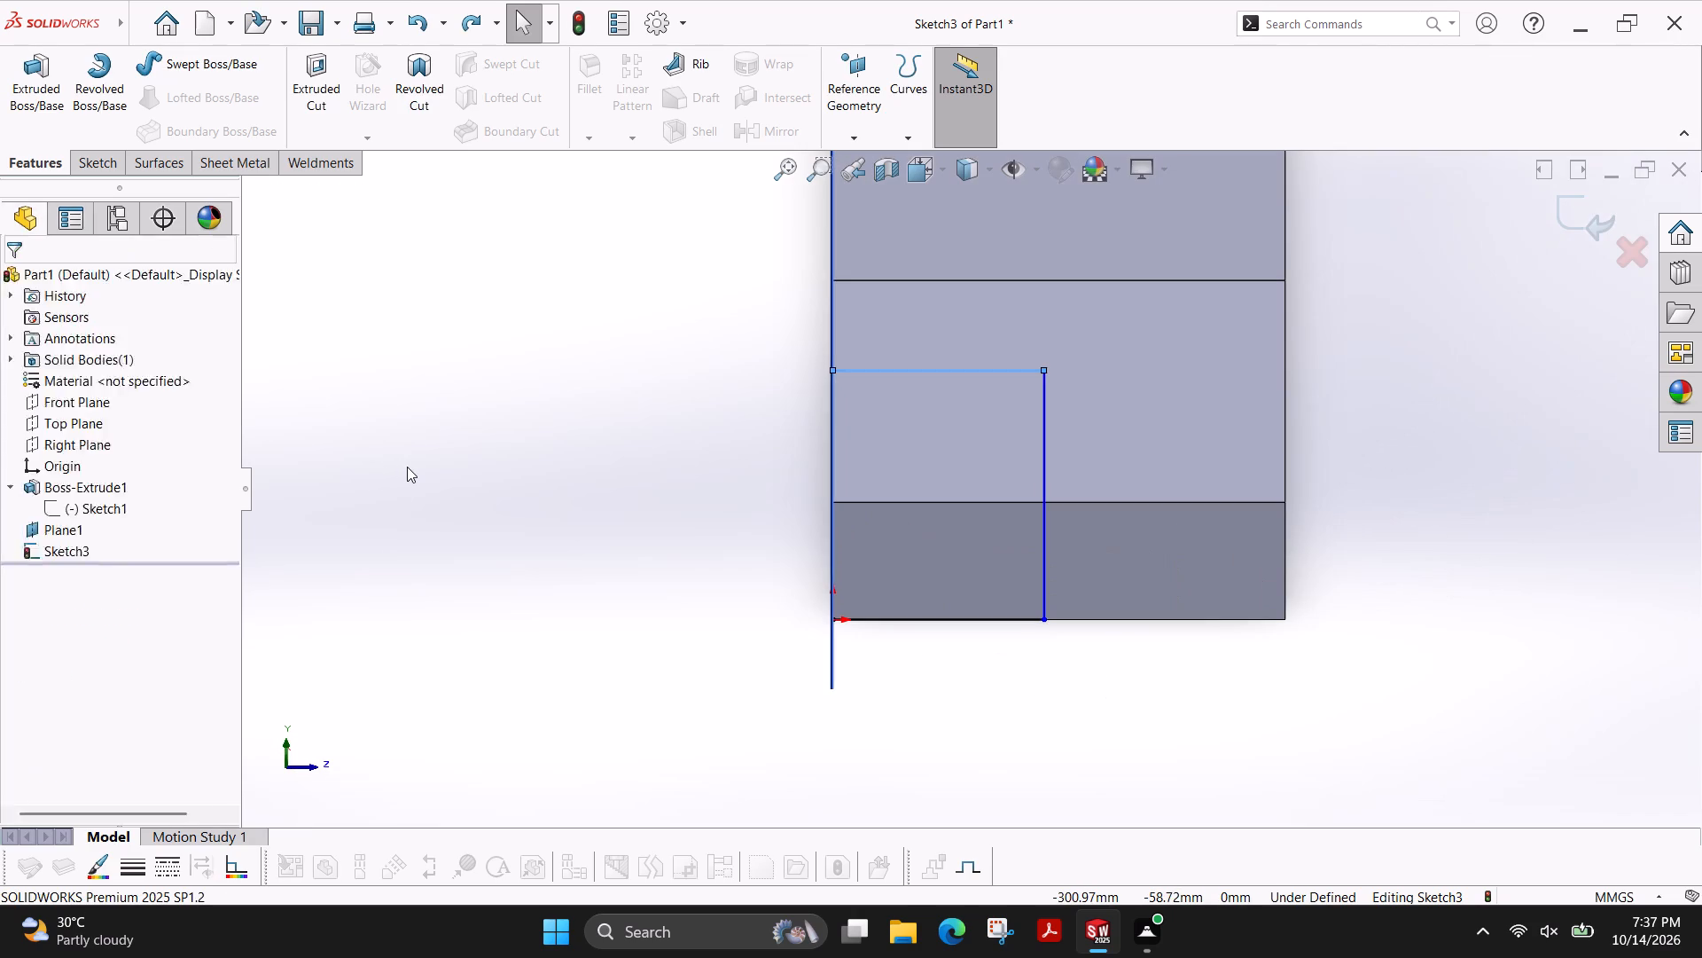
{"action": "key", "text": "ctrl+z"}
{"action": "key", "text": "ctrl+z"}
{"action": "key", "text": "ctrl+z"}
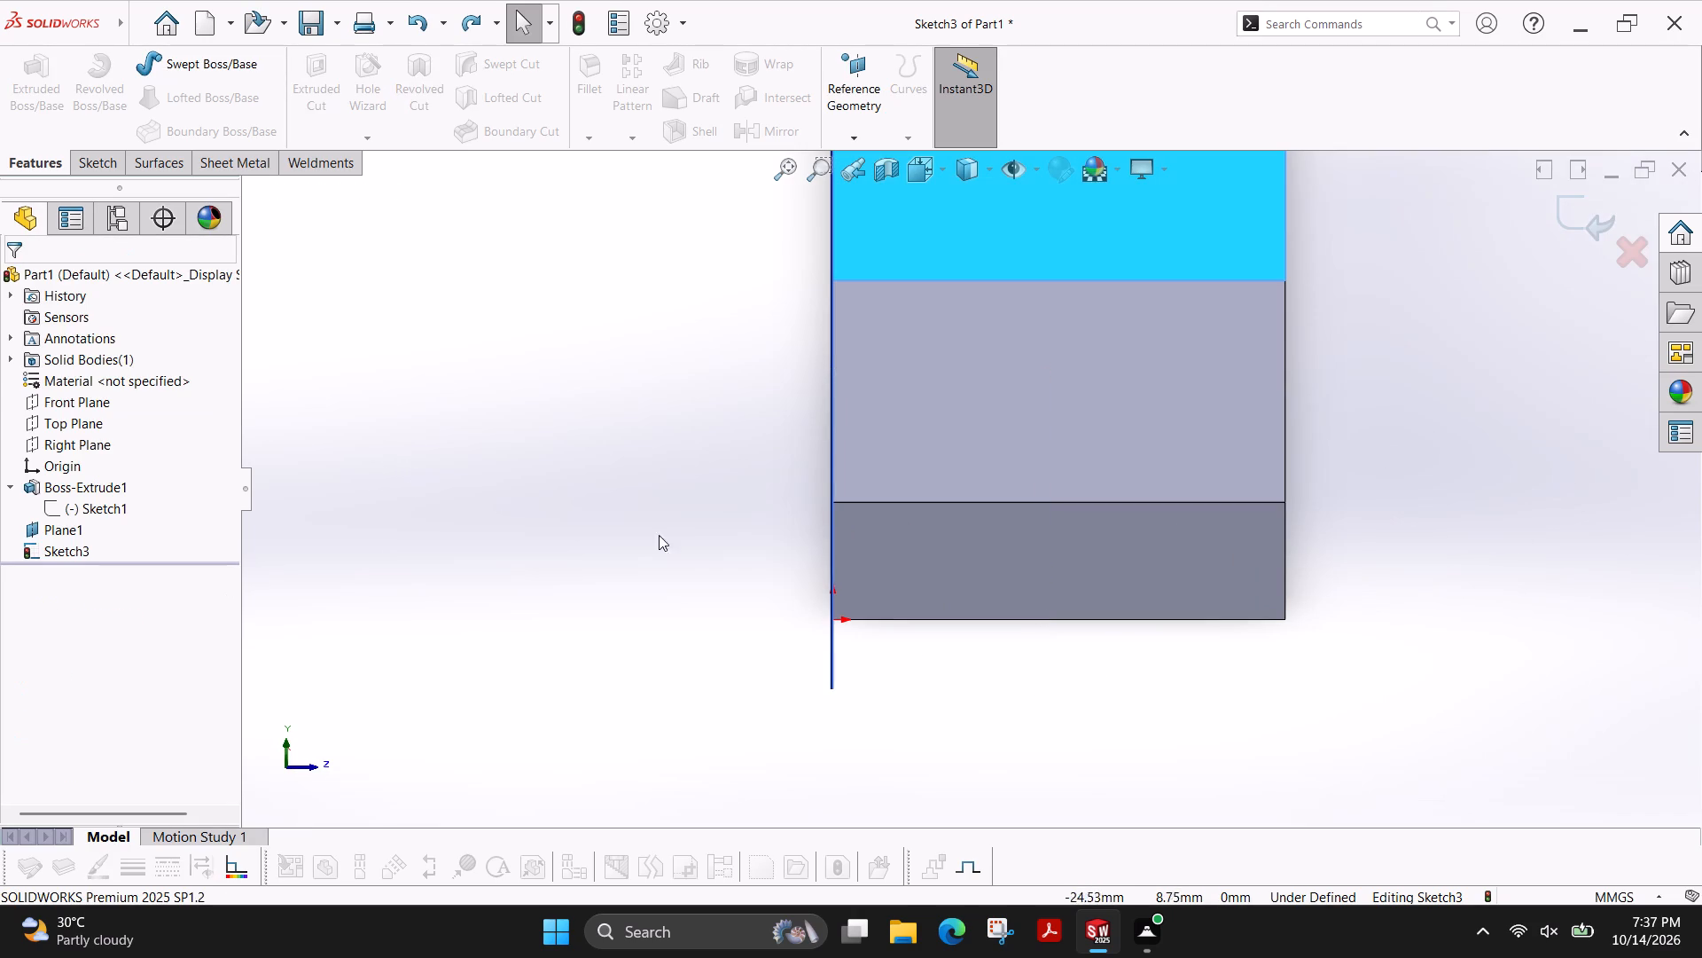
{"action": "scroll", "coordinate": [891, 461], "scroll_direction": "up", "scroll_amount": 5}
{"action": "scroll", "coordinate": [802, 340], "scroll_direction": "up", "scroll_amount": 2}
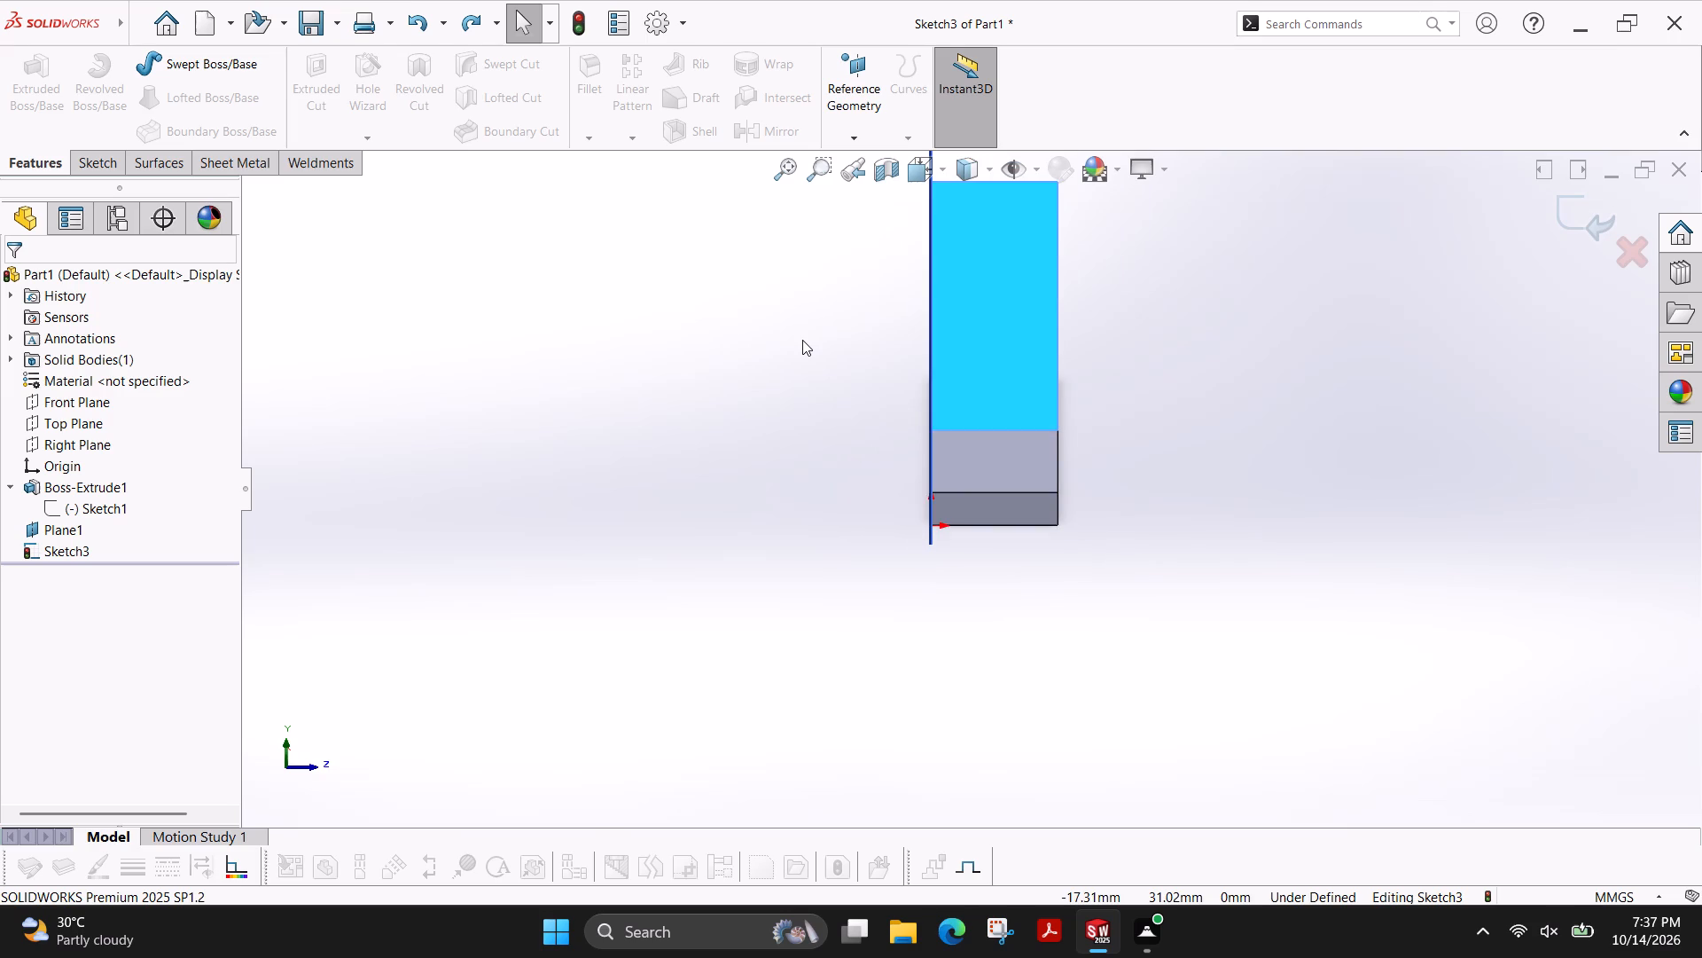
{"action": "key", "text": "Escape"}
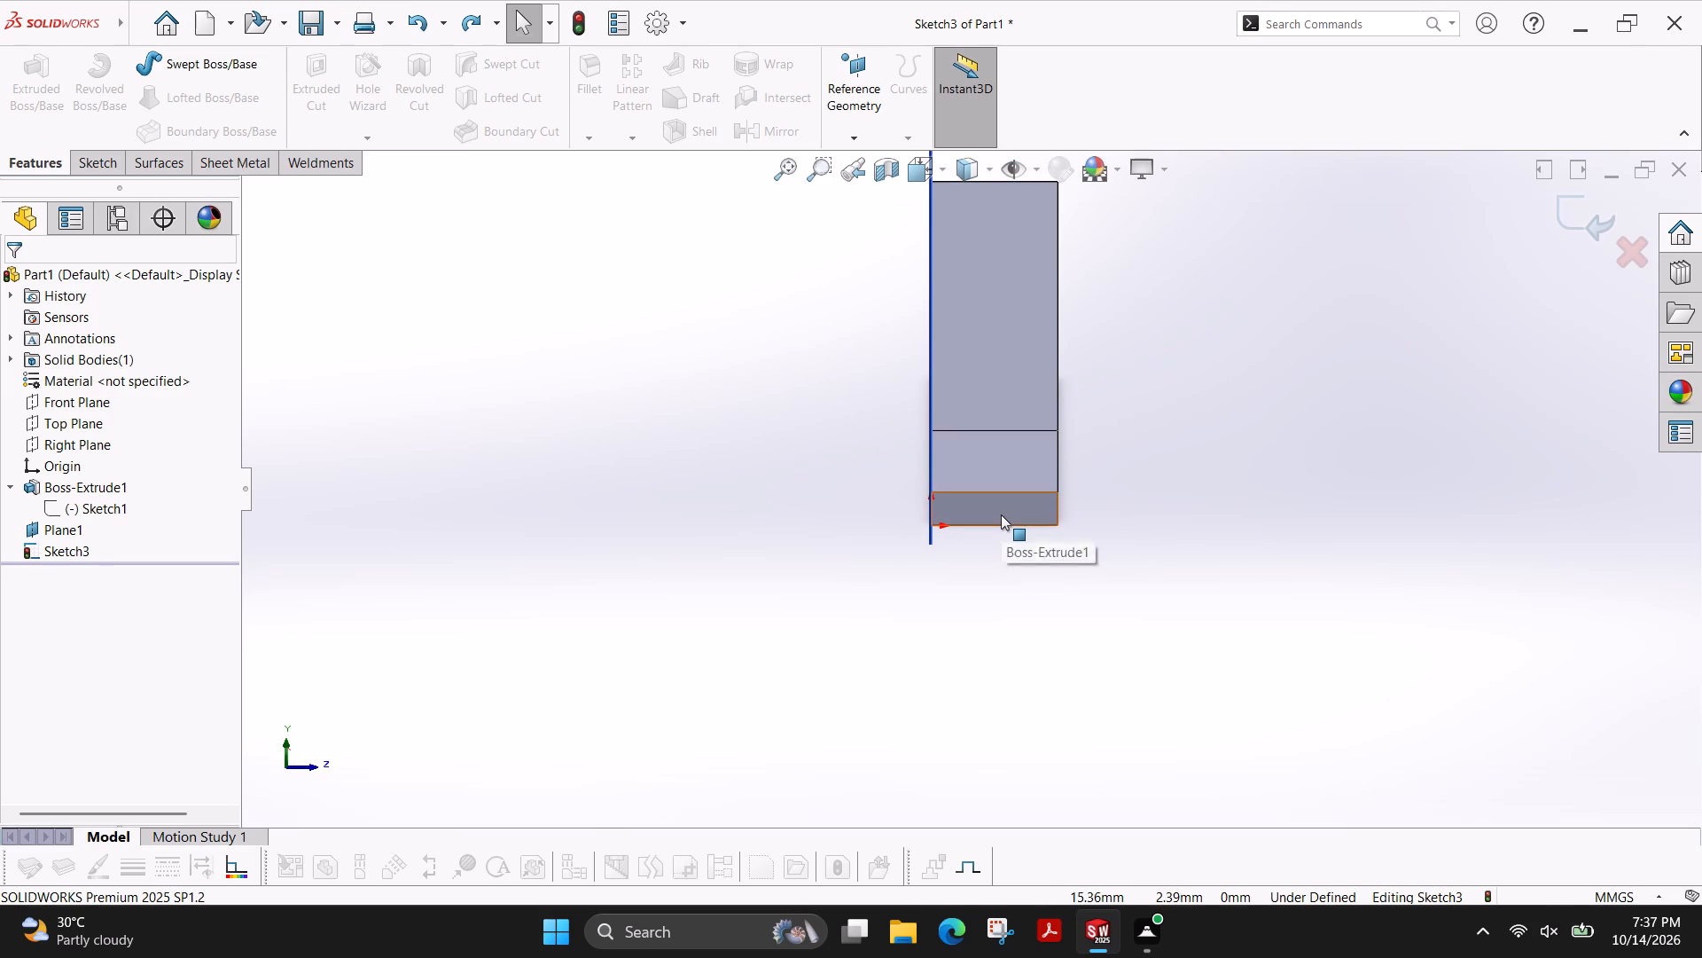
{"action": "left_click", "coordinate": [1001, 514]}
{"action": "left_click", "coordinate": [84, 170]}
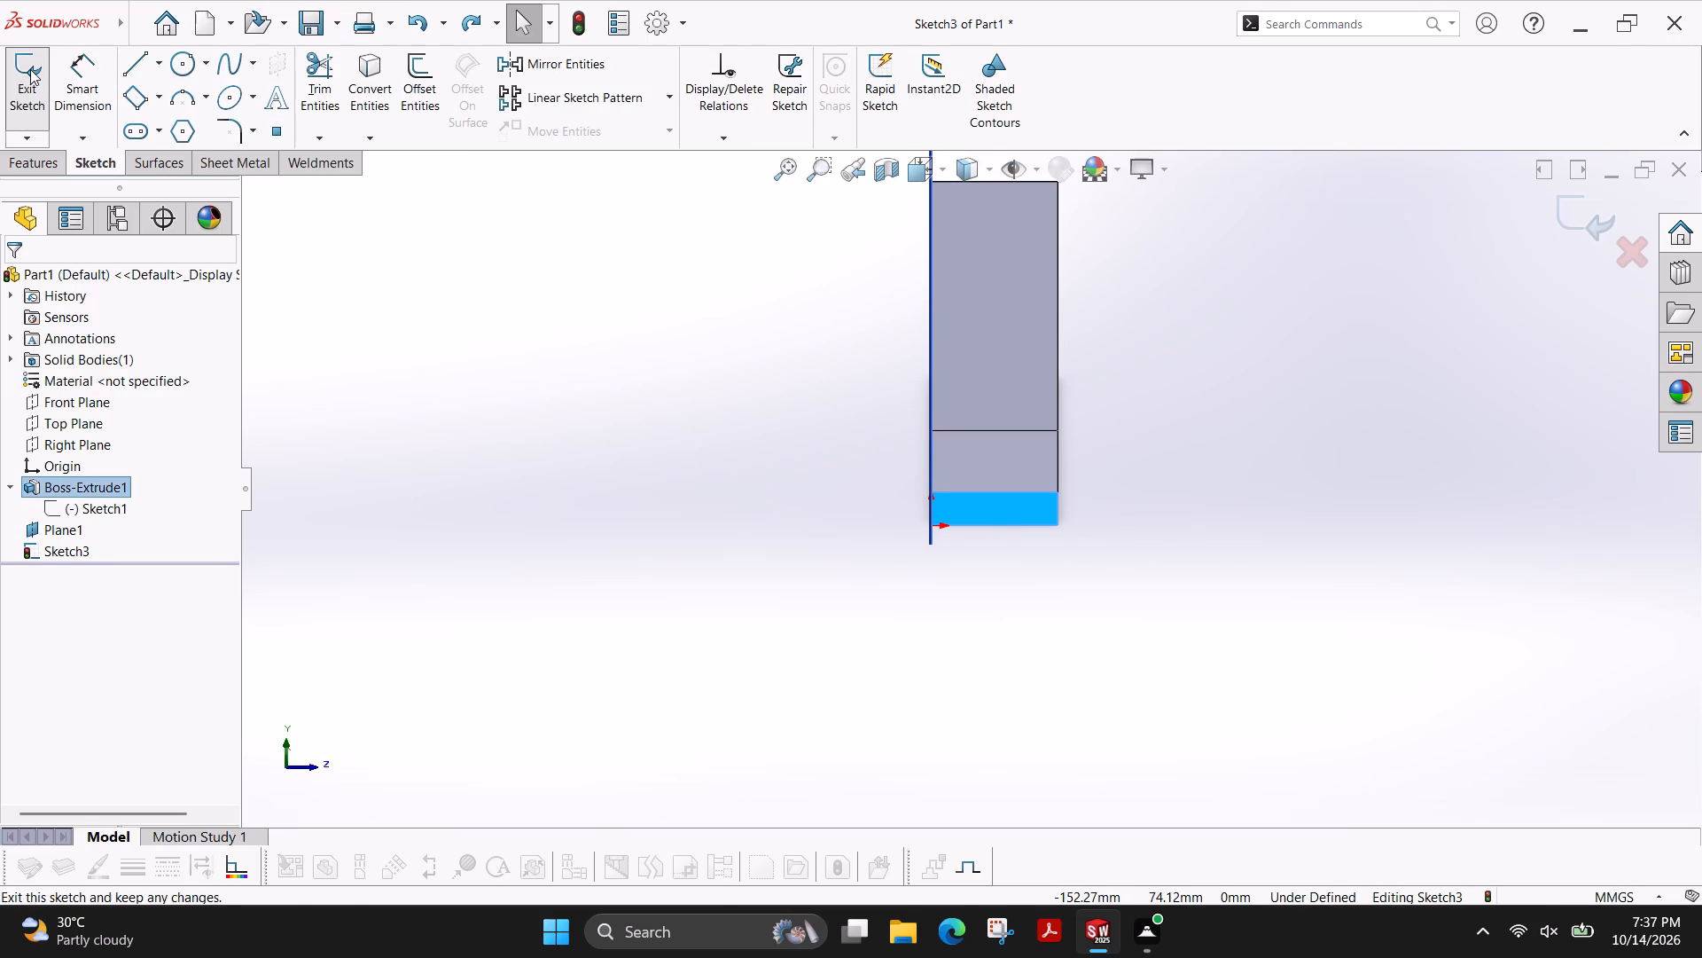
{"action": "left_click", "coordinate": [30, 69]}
Start a sketch on the base's end face and draw a line rectangle from the origin, about 18 mm wide and 16 mm high.
{"action": "left_click", "coordinate": [1034, 507]}
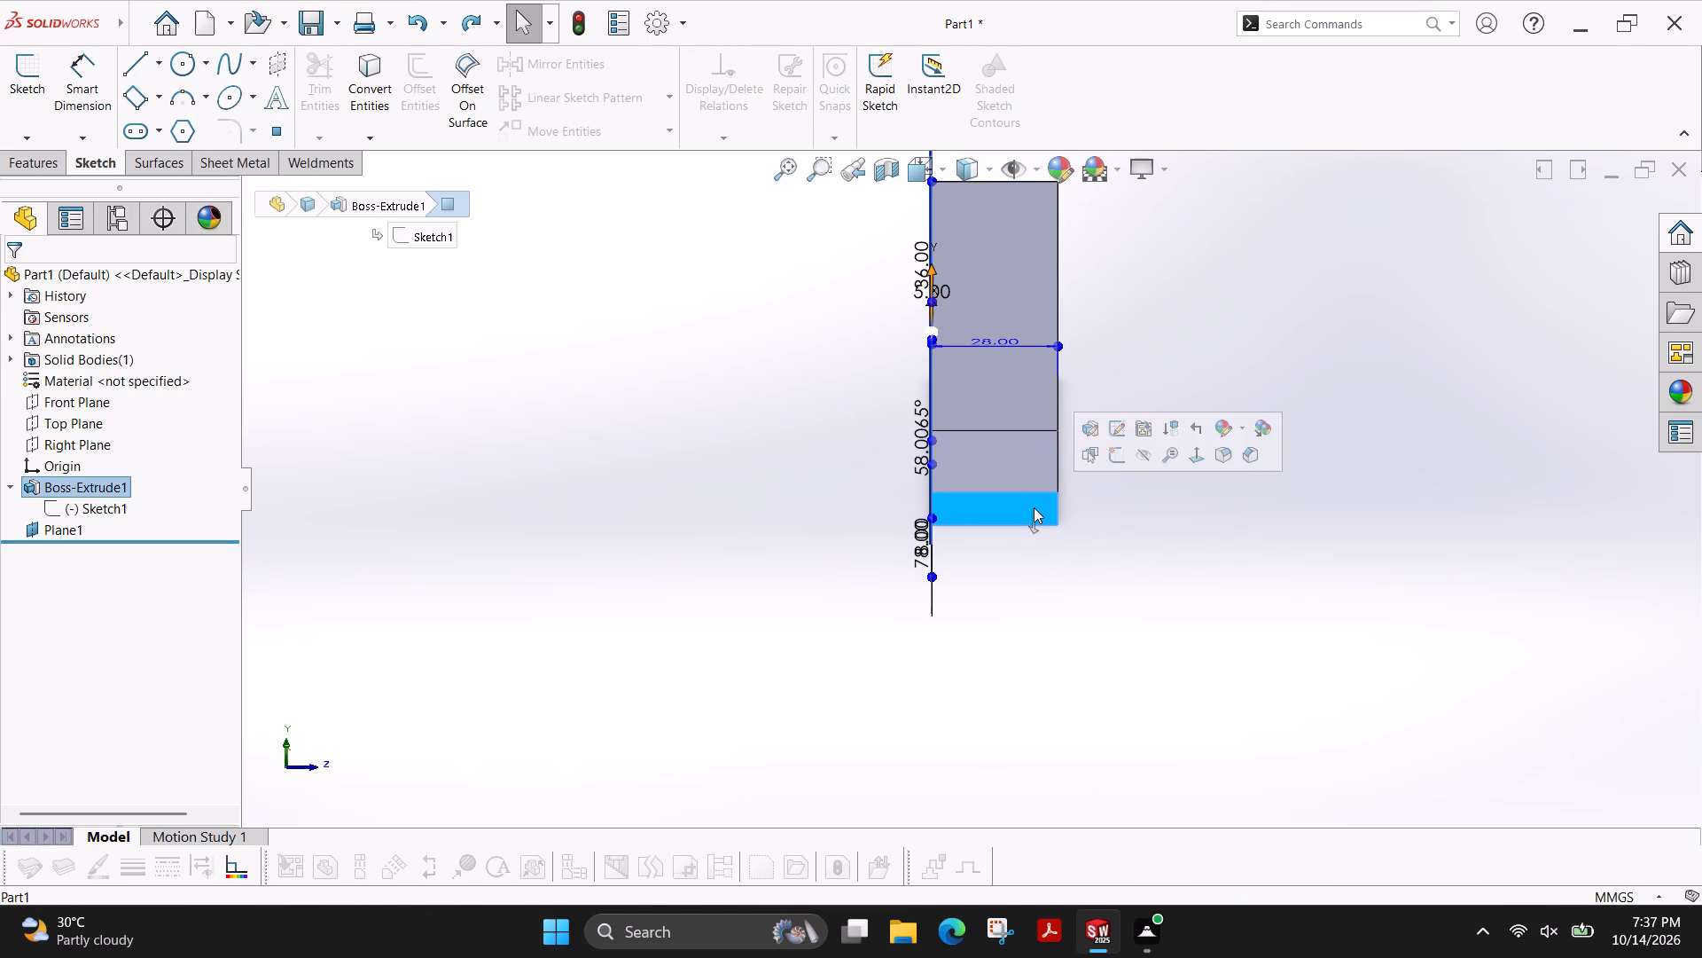
{"action": "left_click", "coordinate": [33, 80]}
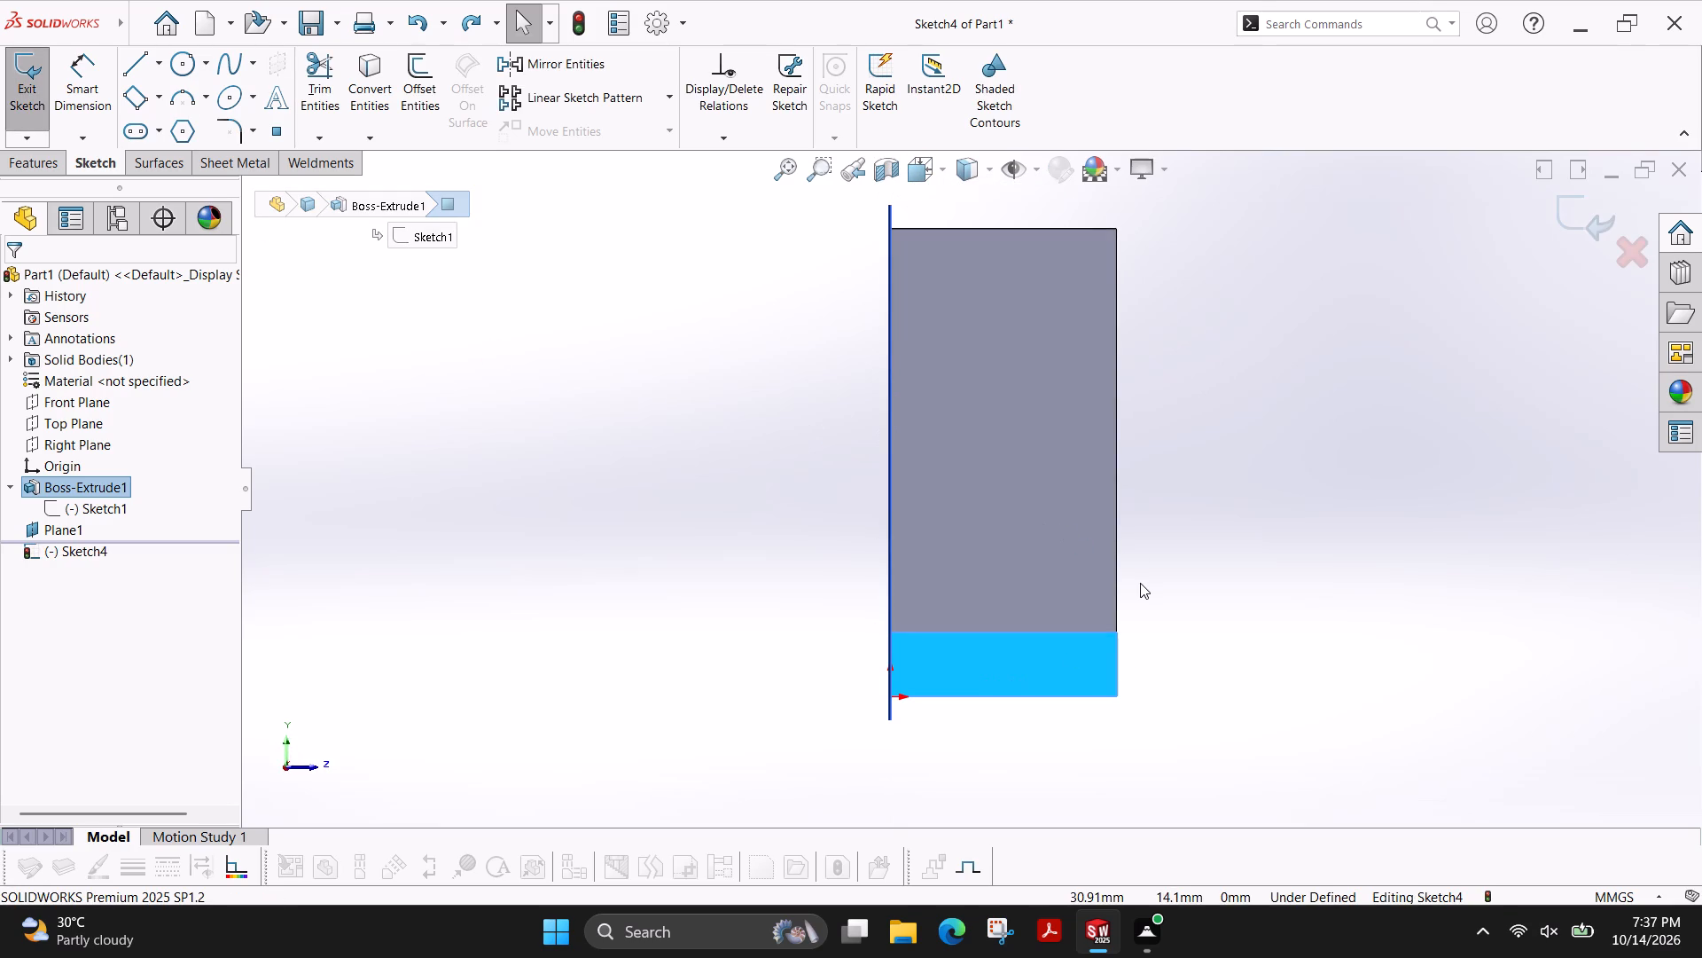
{"action": "left_click", "coordinate": [134, 71]}
{"action": "left_click", "coordinate": [889, 697]}
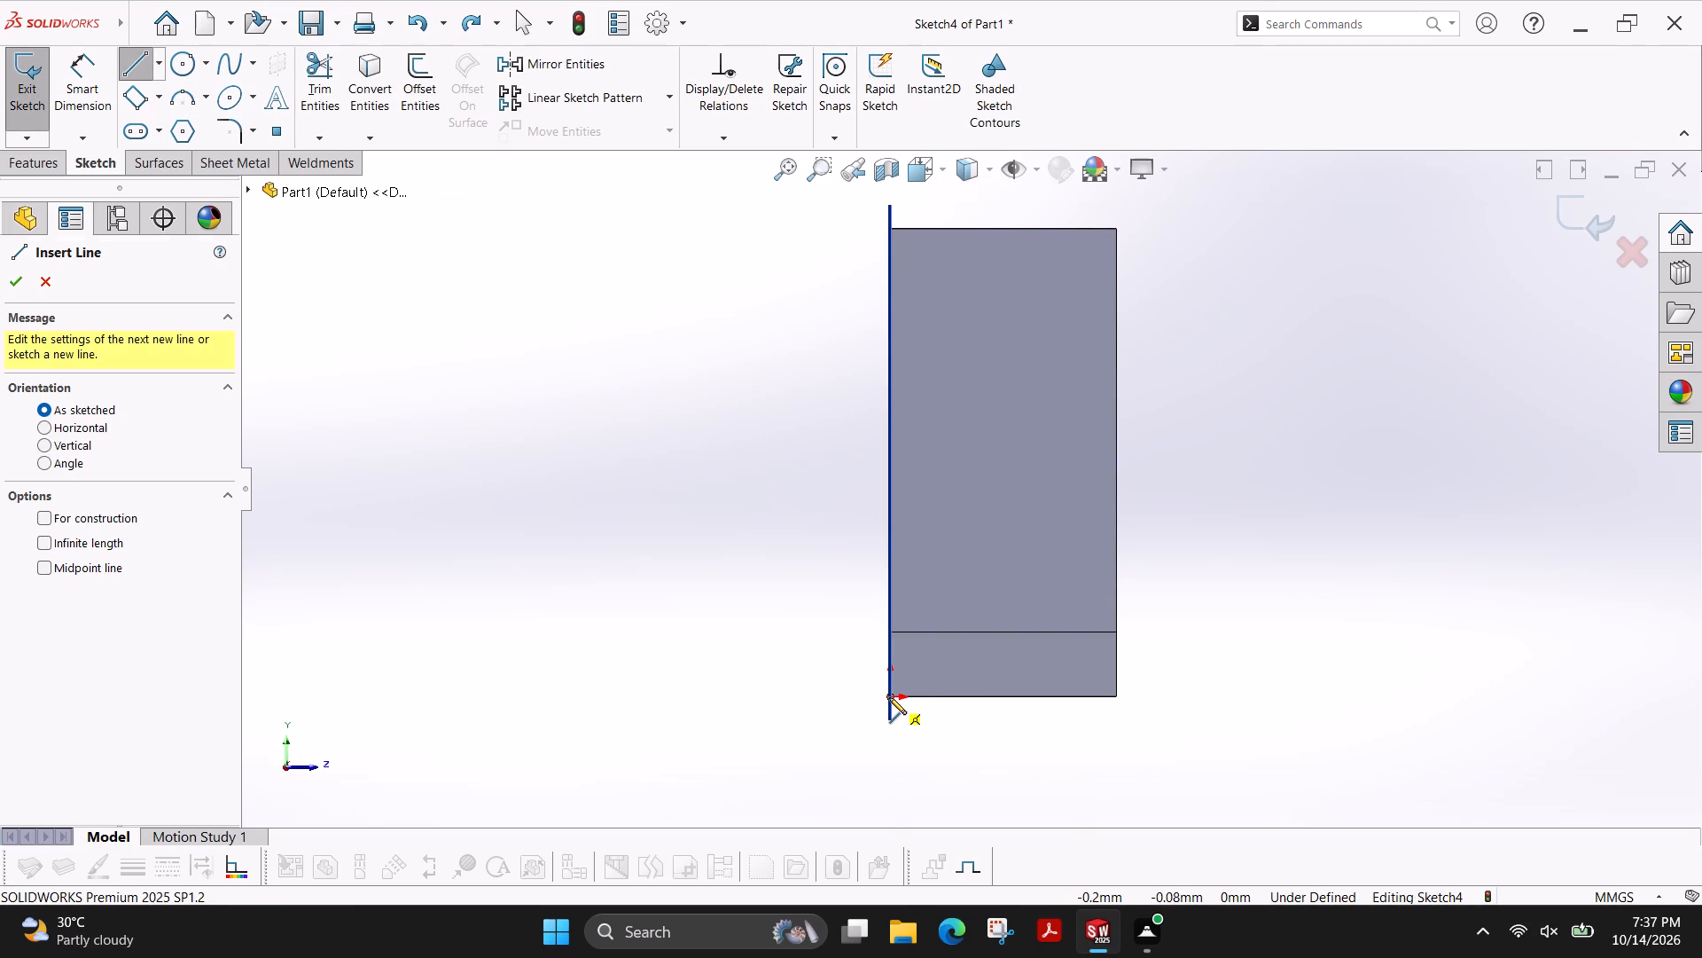
{"action": "left_click", "coordinate": [1035, 697]}
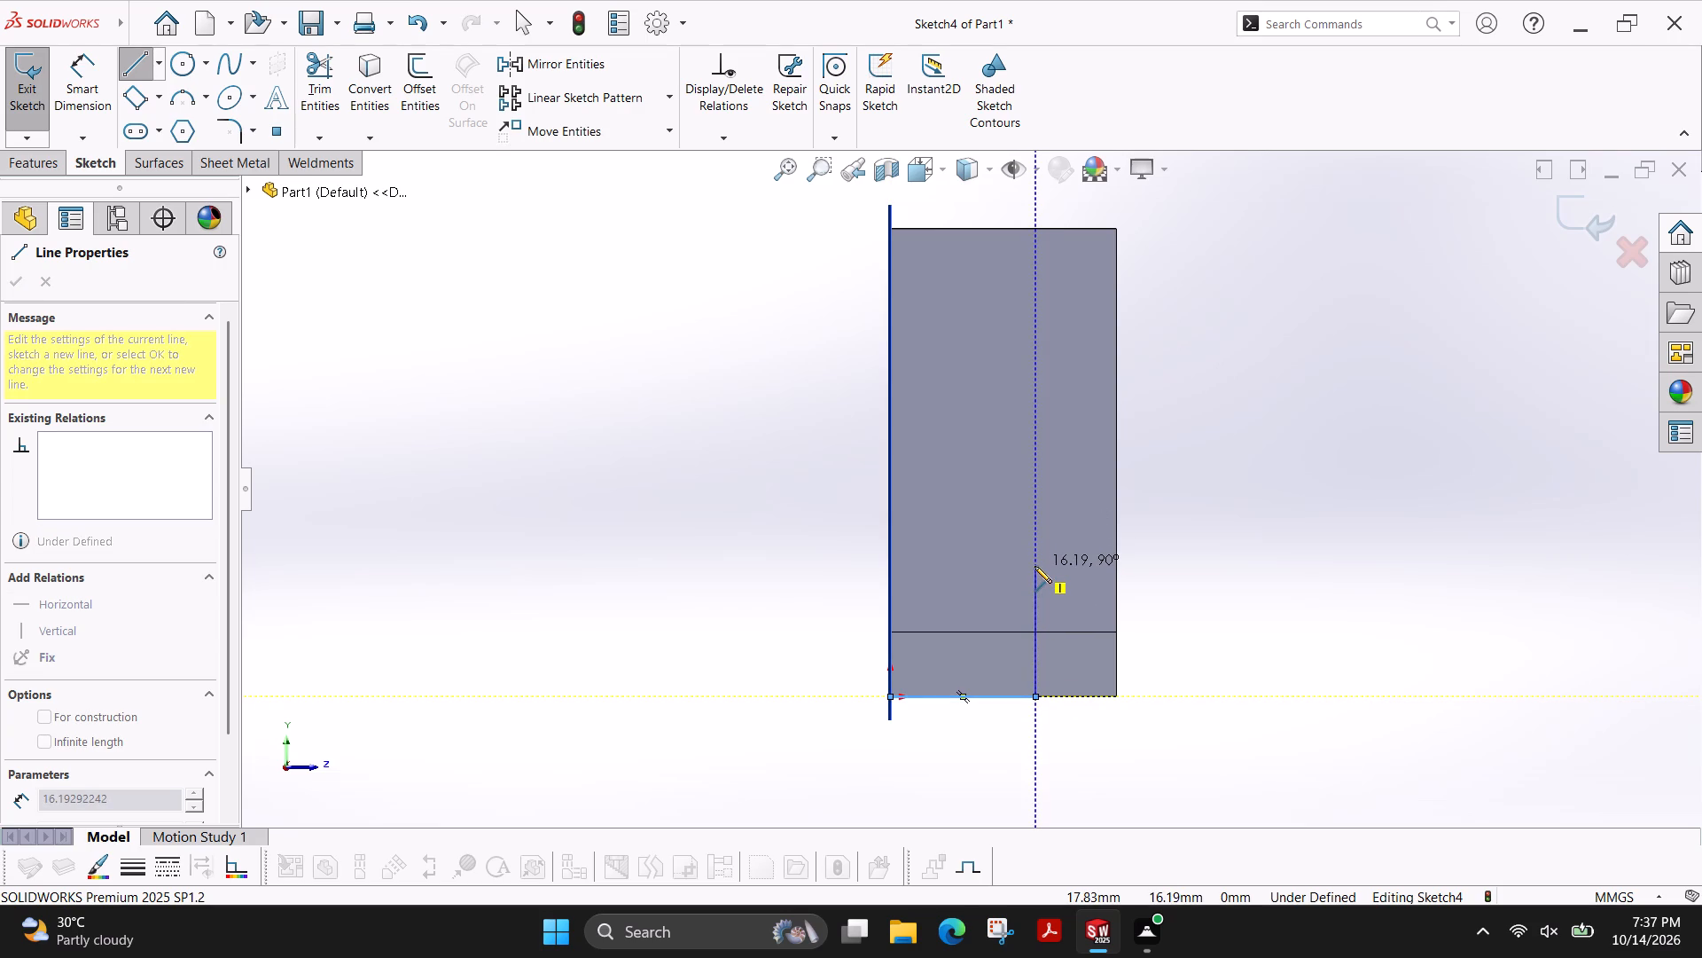
{"action": "left_click", "coordinate": [1034, 566]}
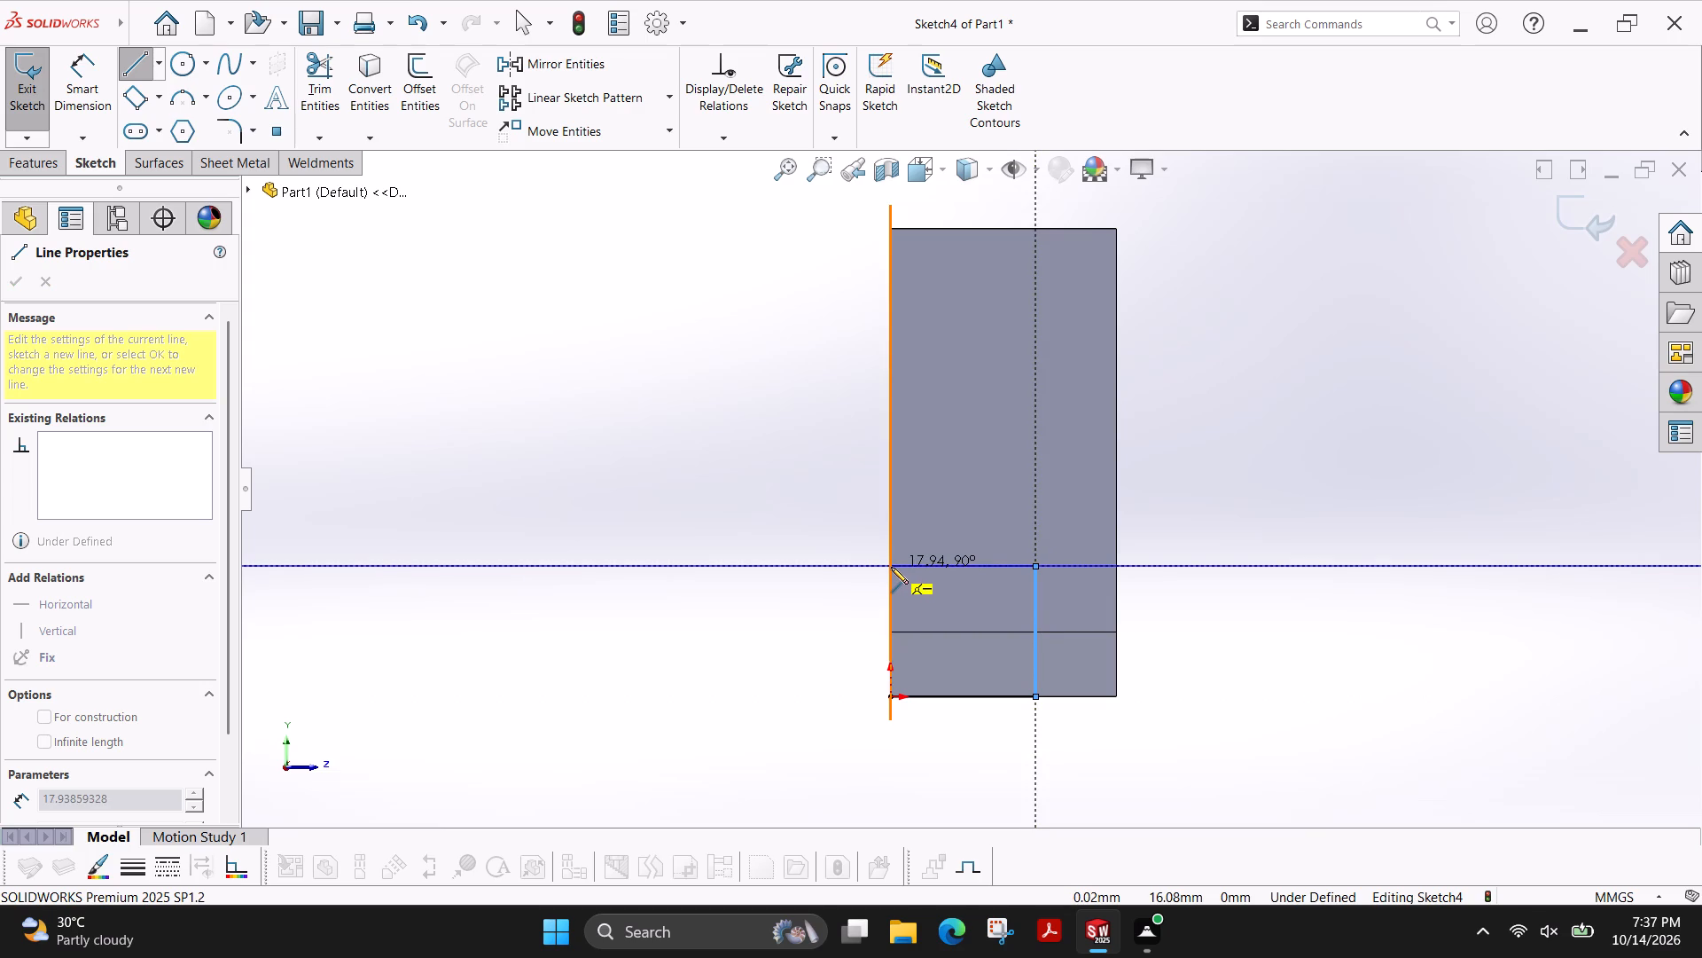
{"action": "left_click", "coordinate": [890, 567]}
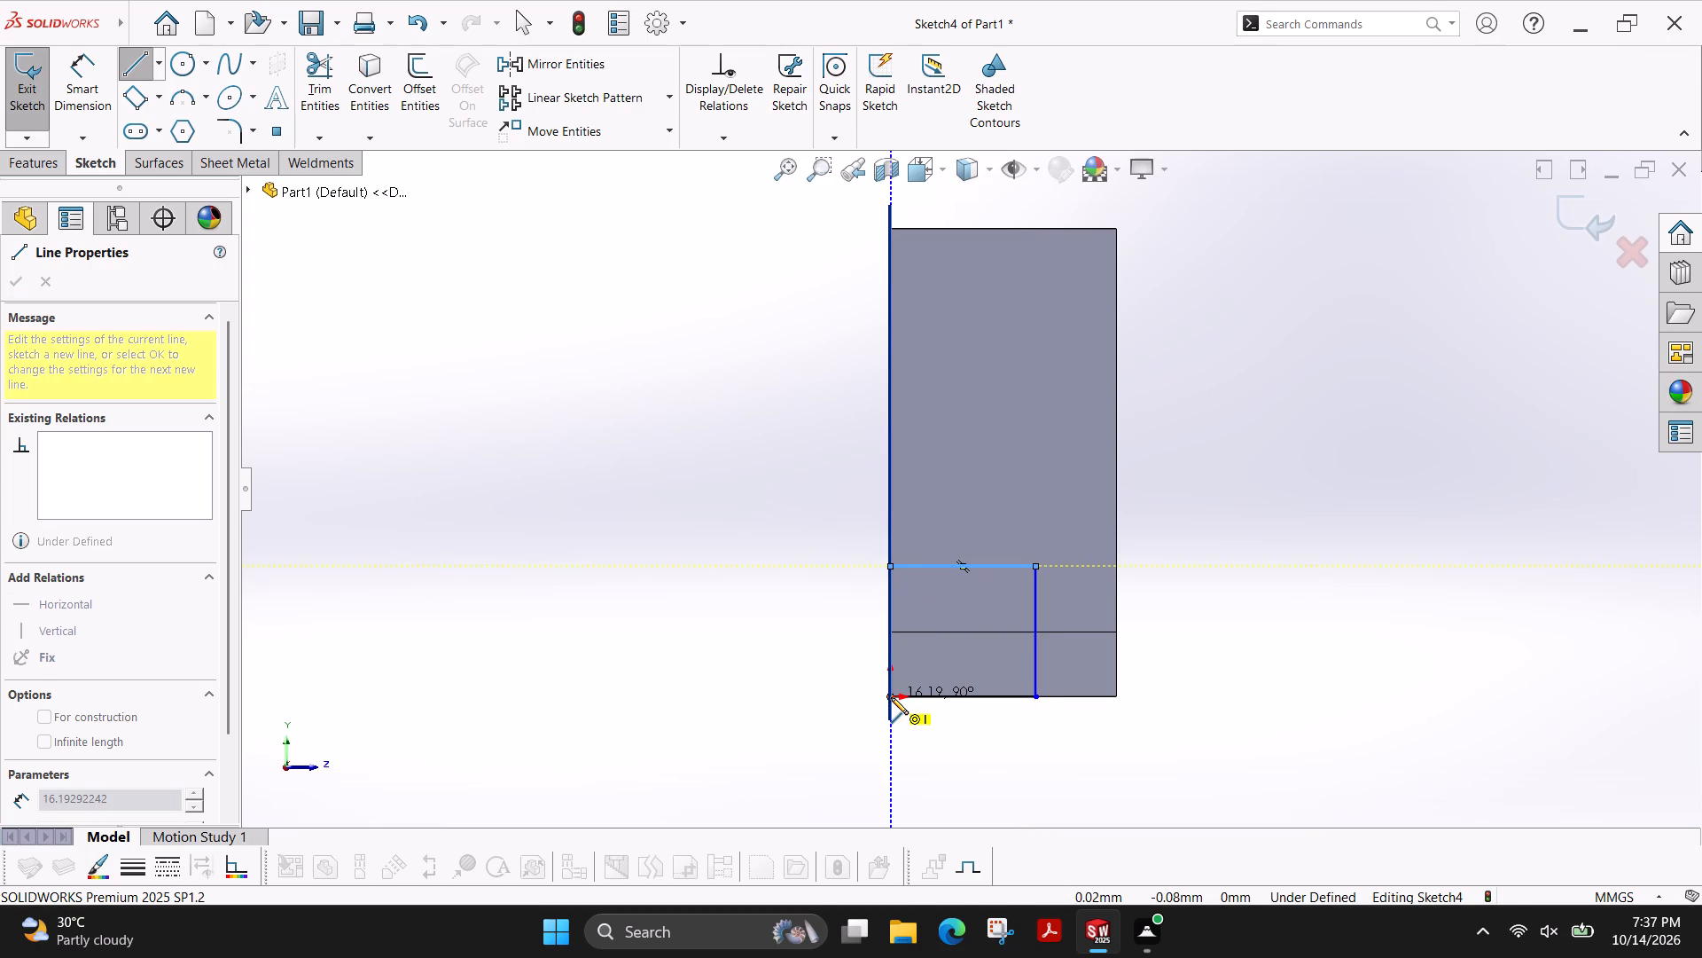
{"action": "left_click", "coordinate": [889, 696]}
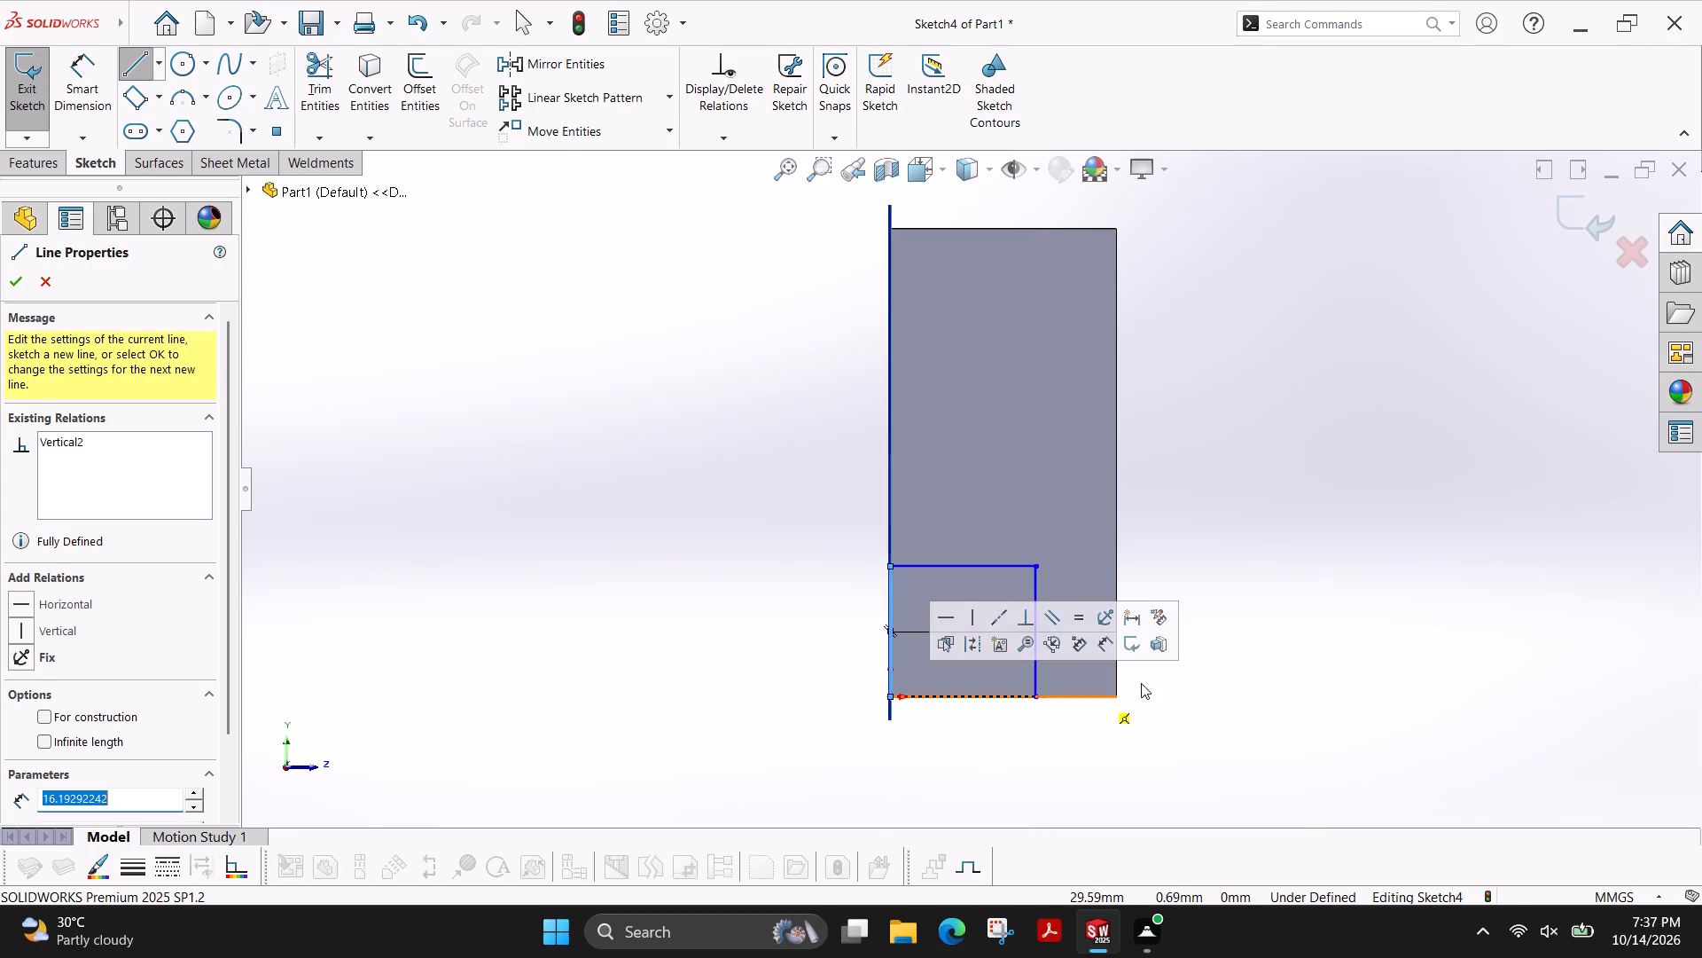
{"action": "left_click", "coordinate": [14, 286]}
Dimension the rectangle on the end face 16 mm high and 18 mm wide.
{"action": "left_click", "coordinate": [66, 87]}
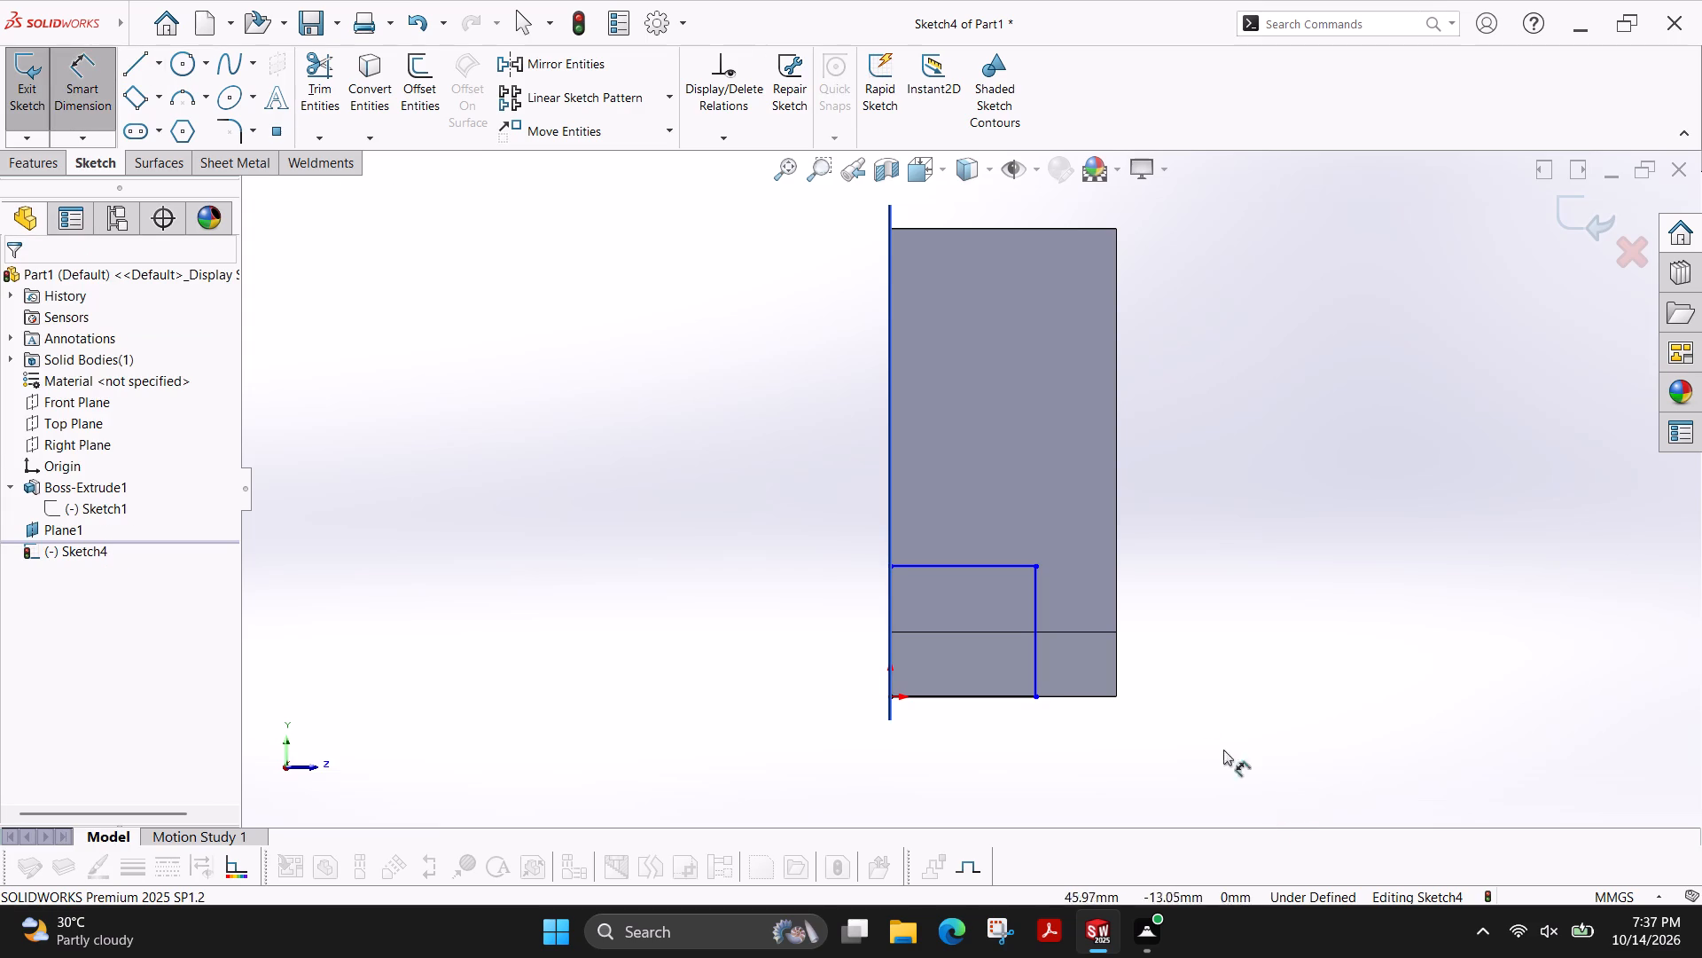
{"action": "left_click", "coordinate": [1036, 617]}
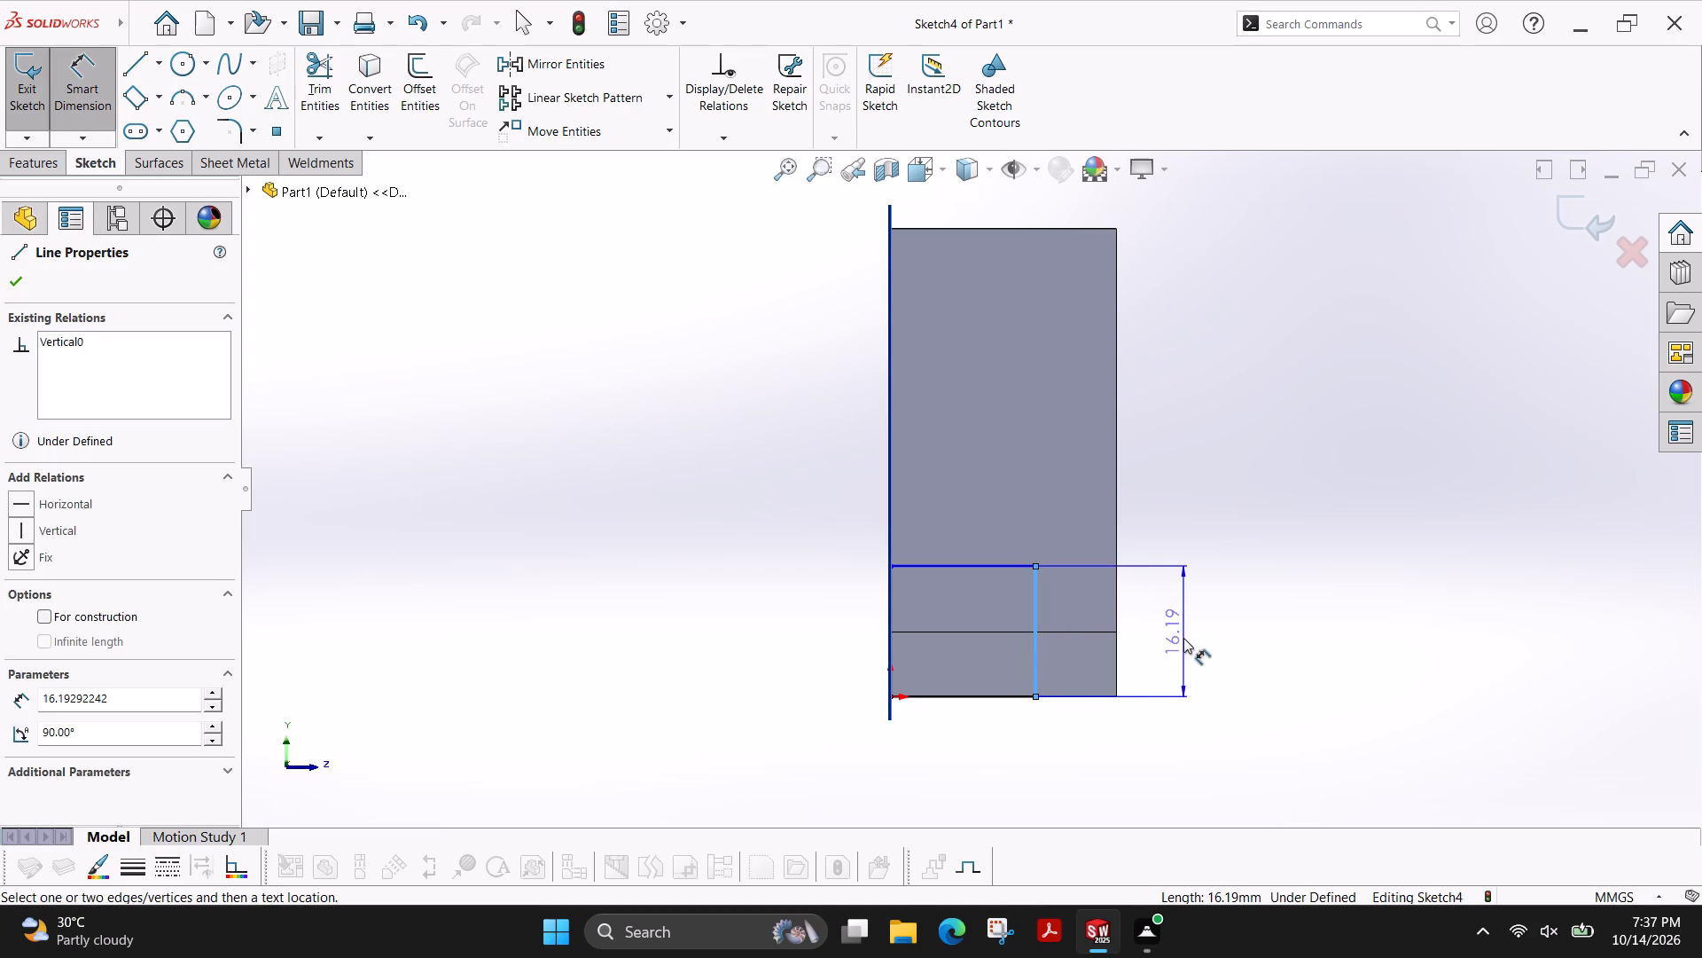
{"action": "left_click", "coordinate": [1183, 639]}
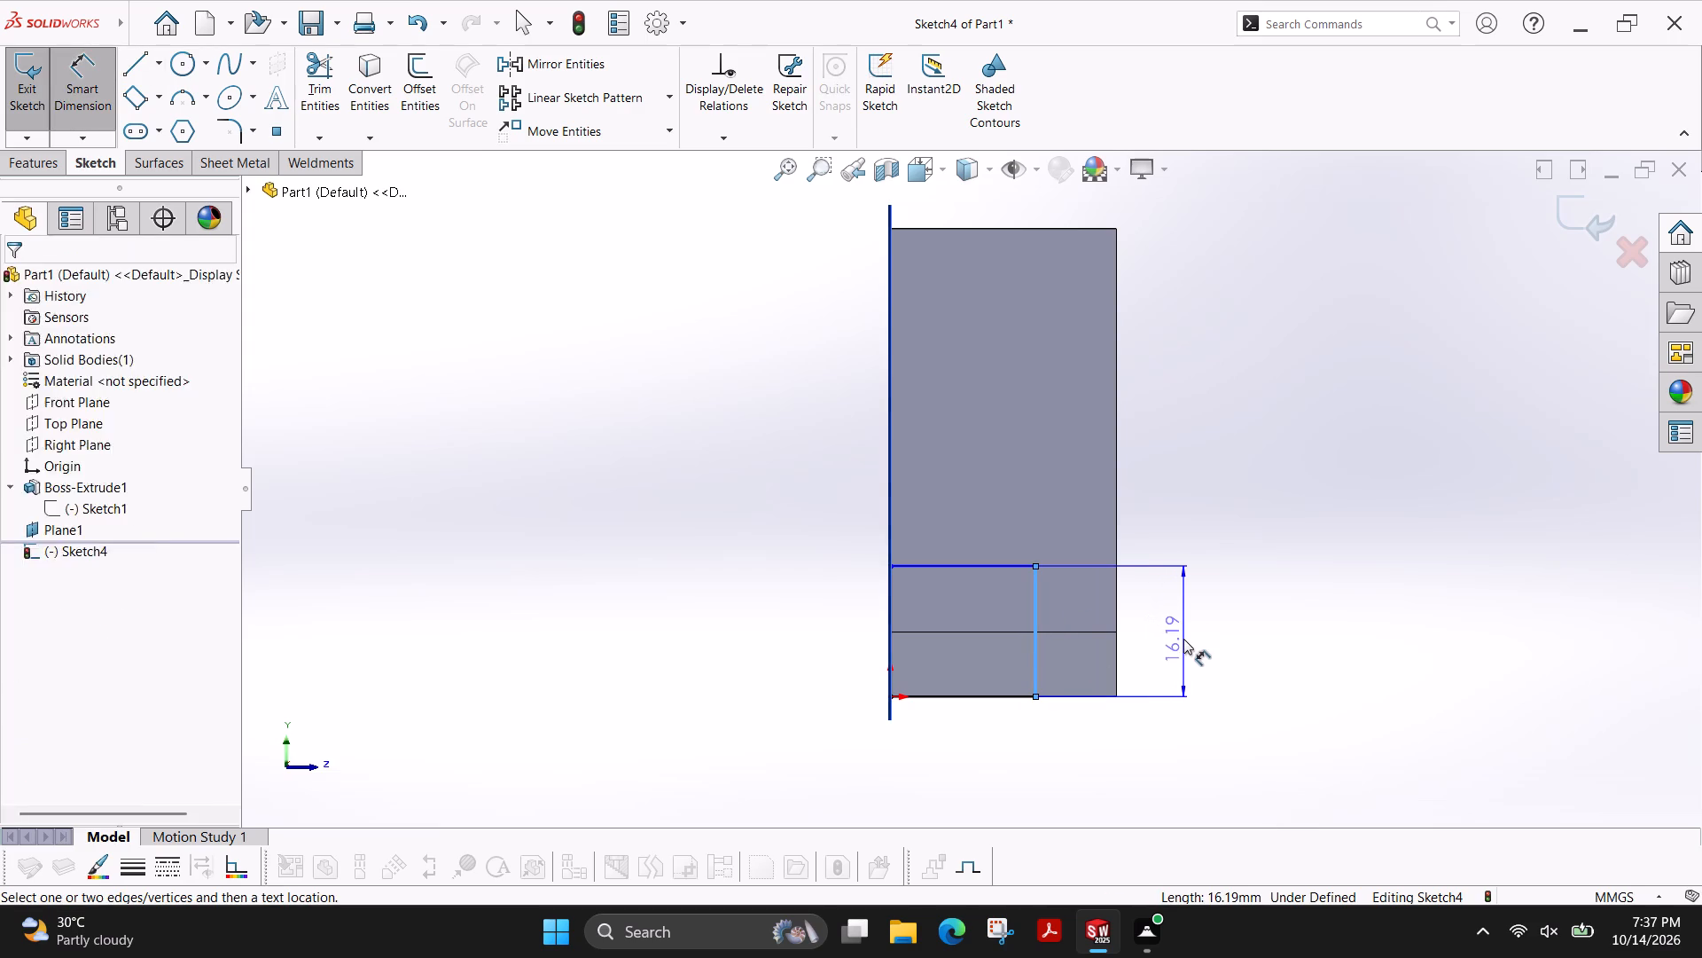
{"action": "type", "text": "16"}
{"action": "key", "text": "Return"}
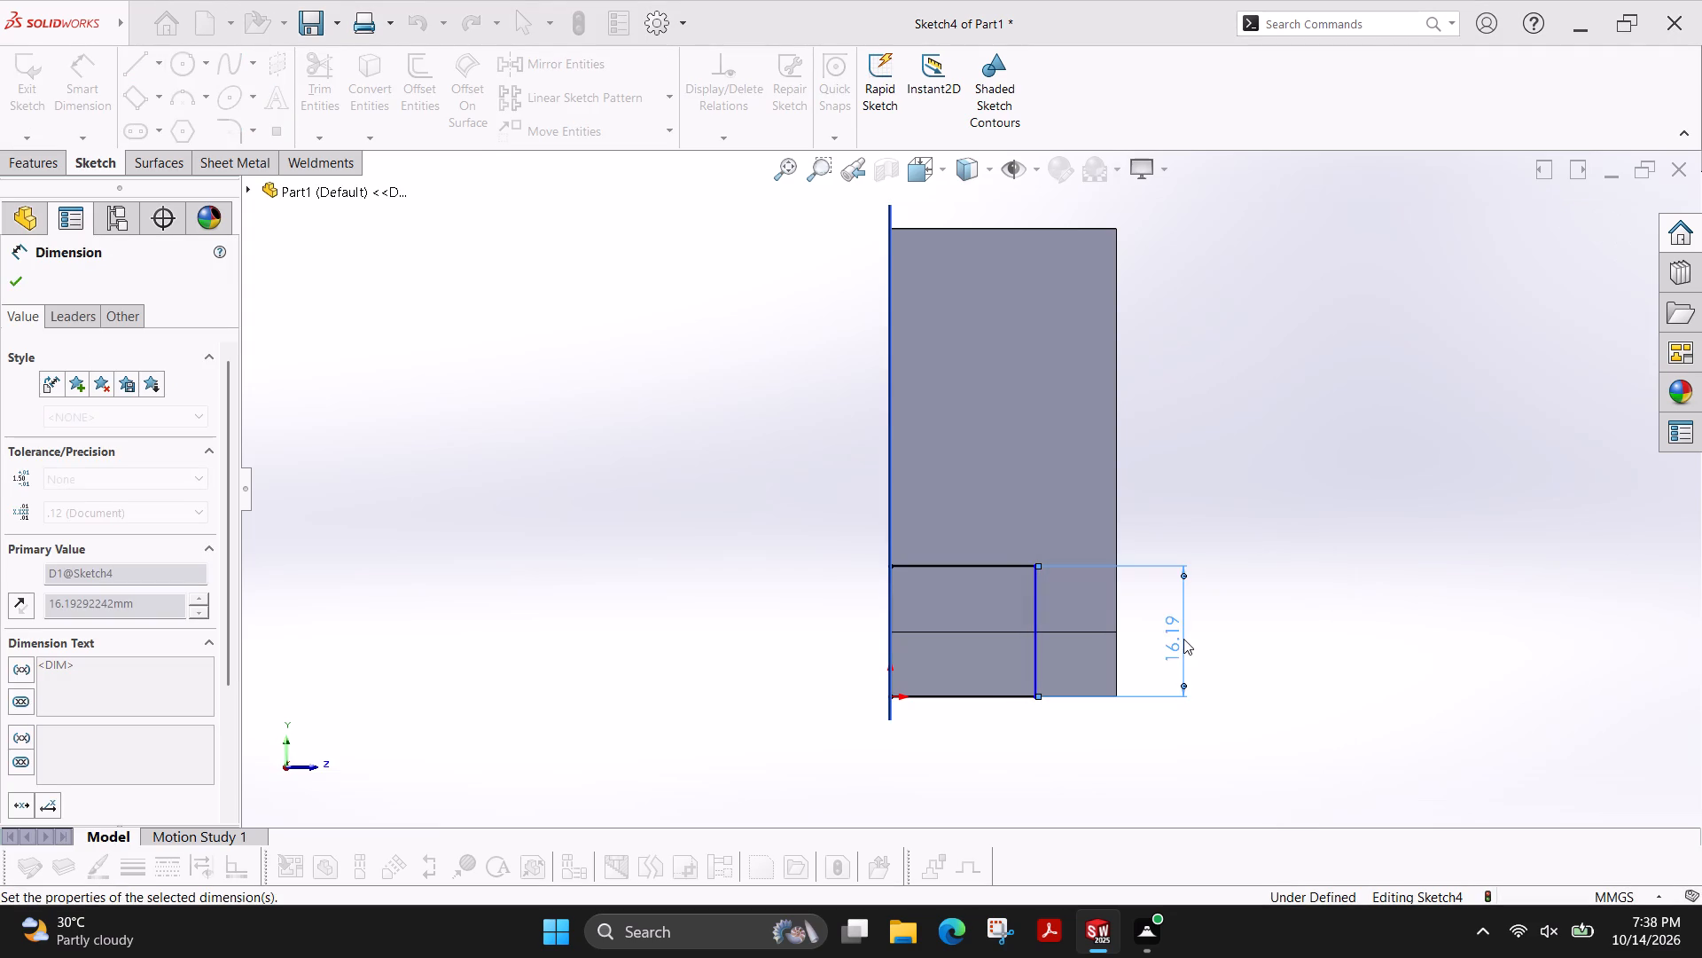
{"action": "left_click", "coordinate": [981, 695]}
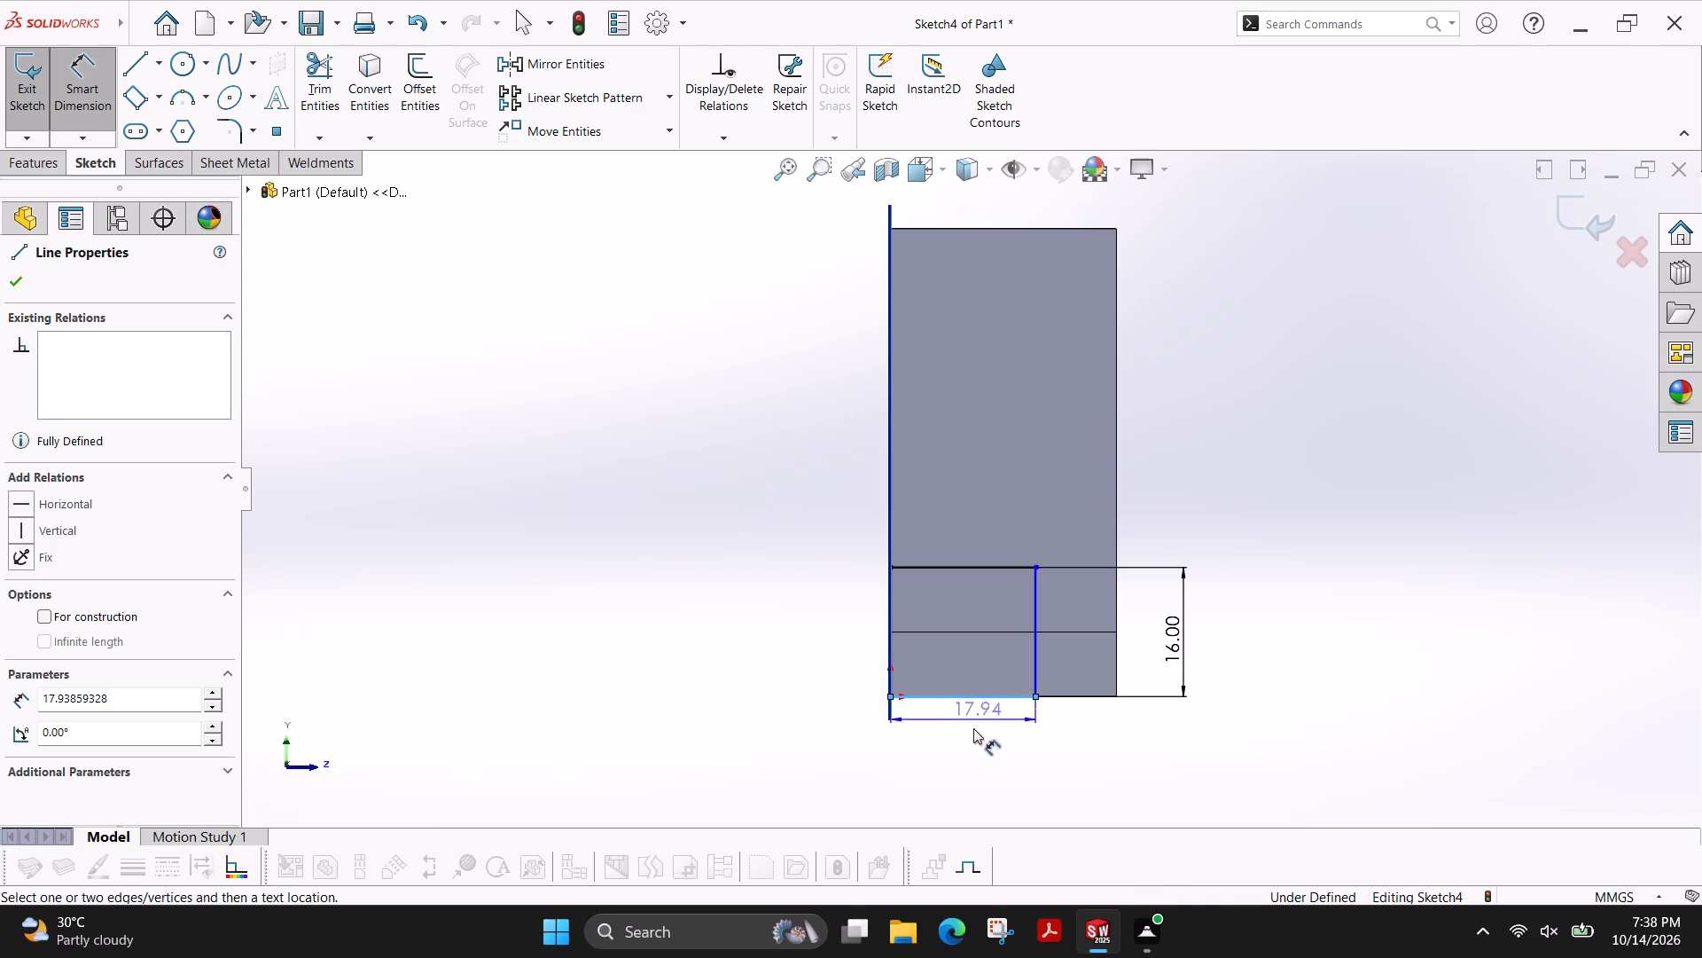
{"action": "left_click", "coordinate": [971, 742]}
{"action": "type", "text": "18"}
{"action": "key", "text": "Return"}
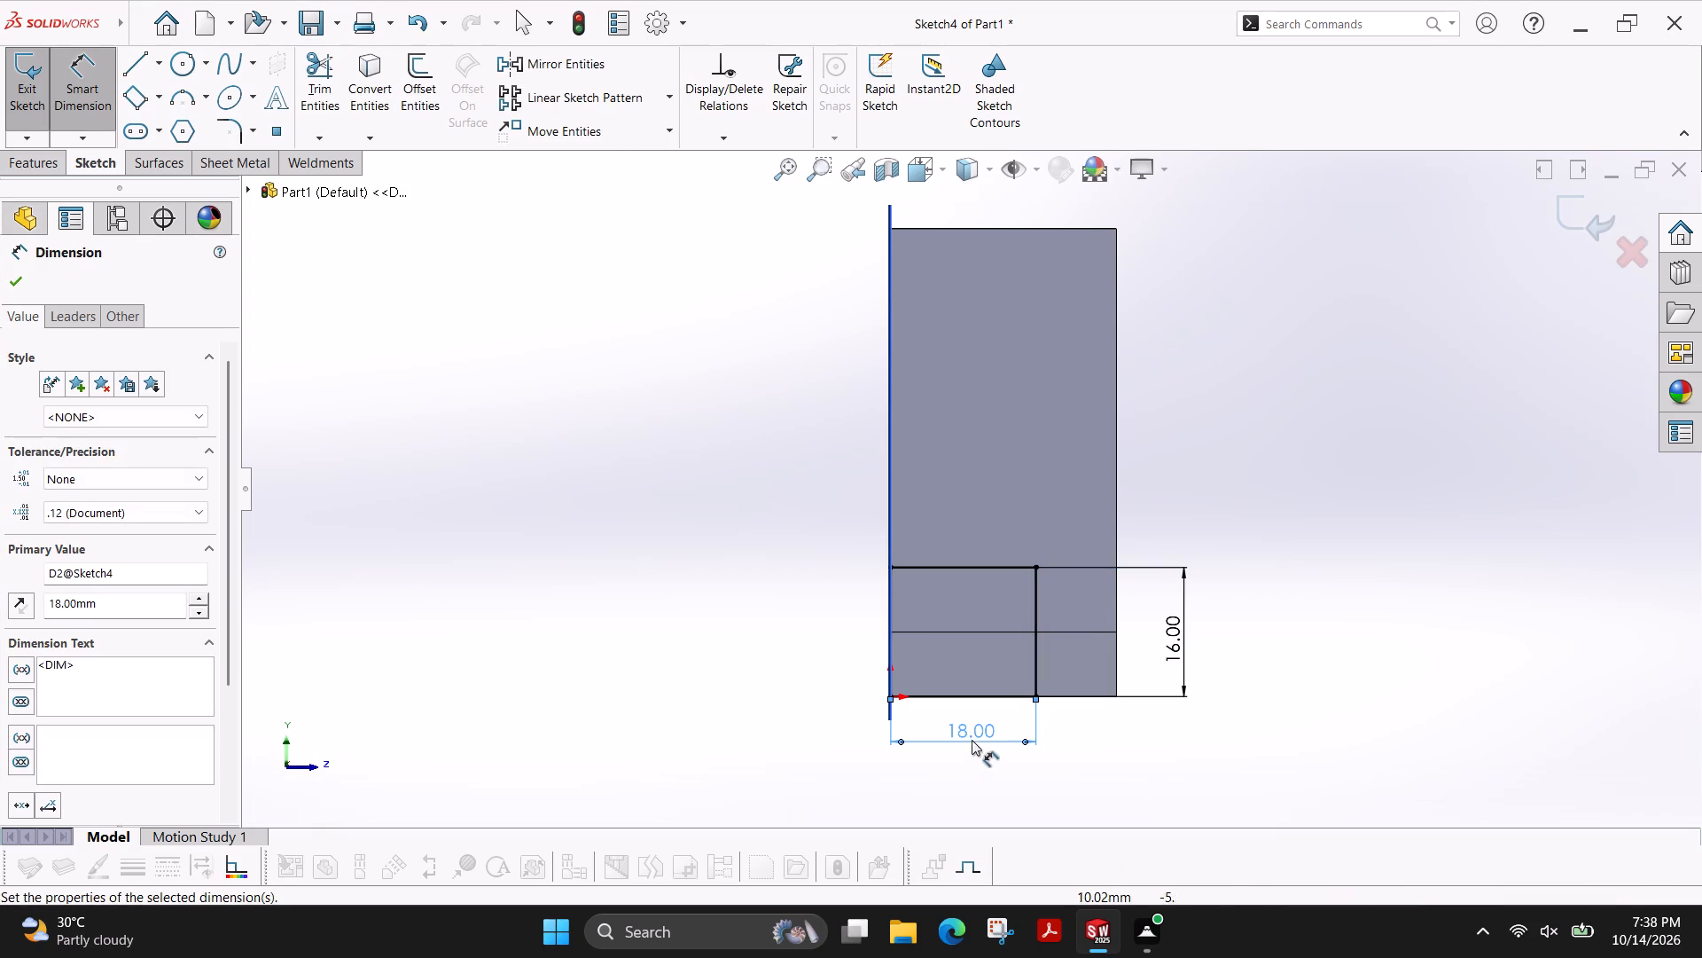
{"action": "left_click", "coordinate": [5, 288]}
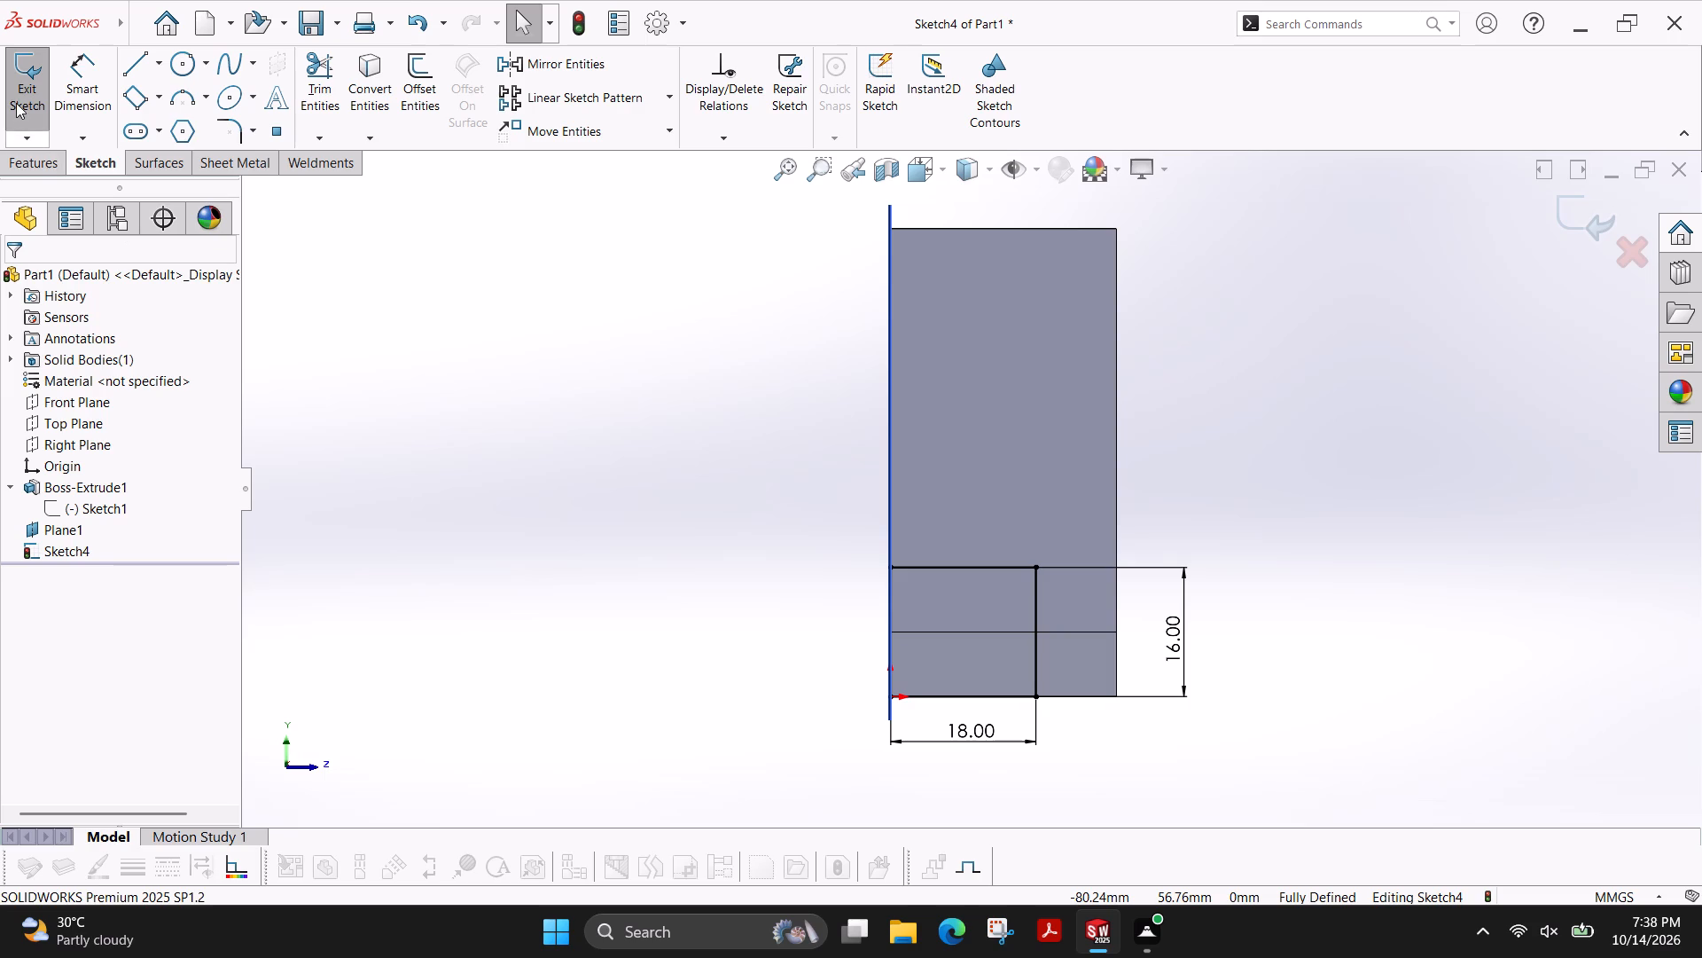
Extrude the rectangle as a boss in the reversed direction toward the inclined face, with end condition Up To Next and merged result.
{"action": "left_click", "coordinate": [49, 162]}
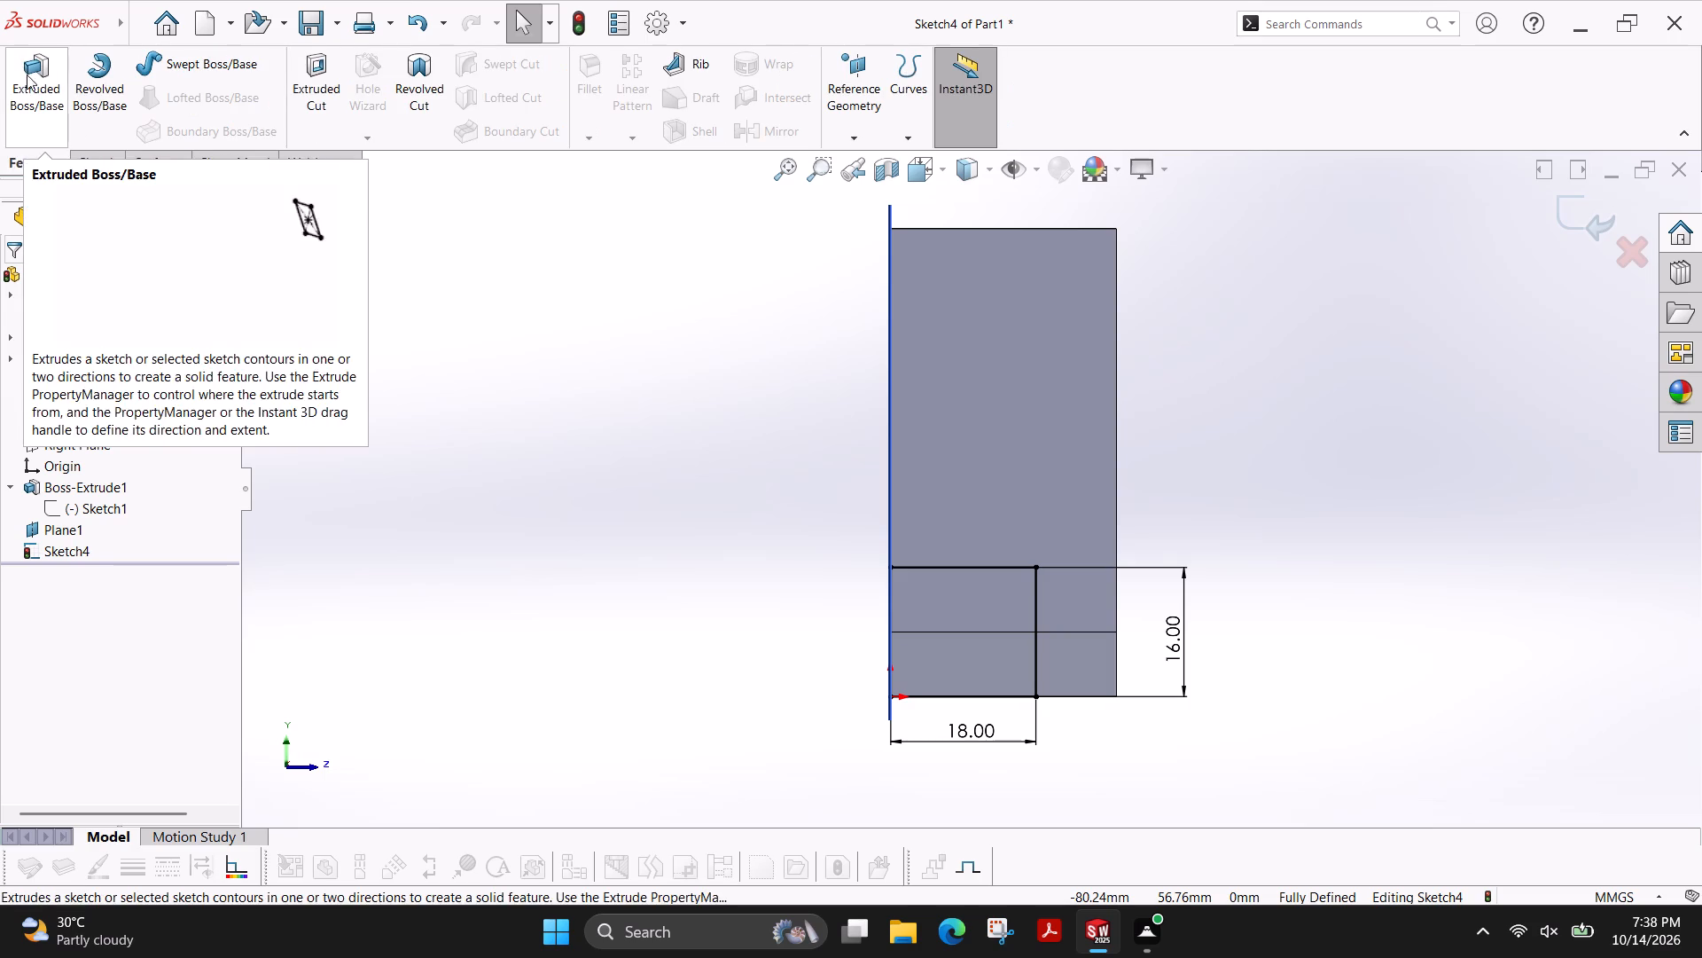
{"action": "left_click", "coordinate": [27, 75]}
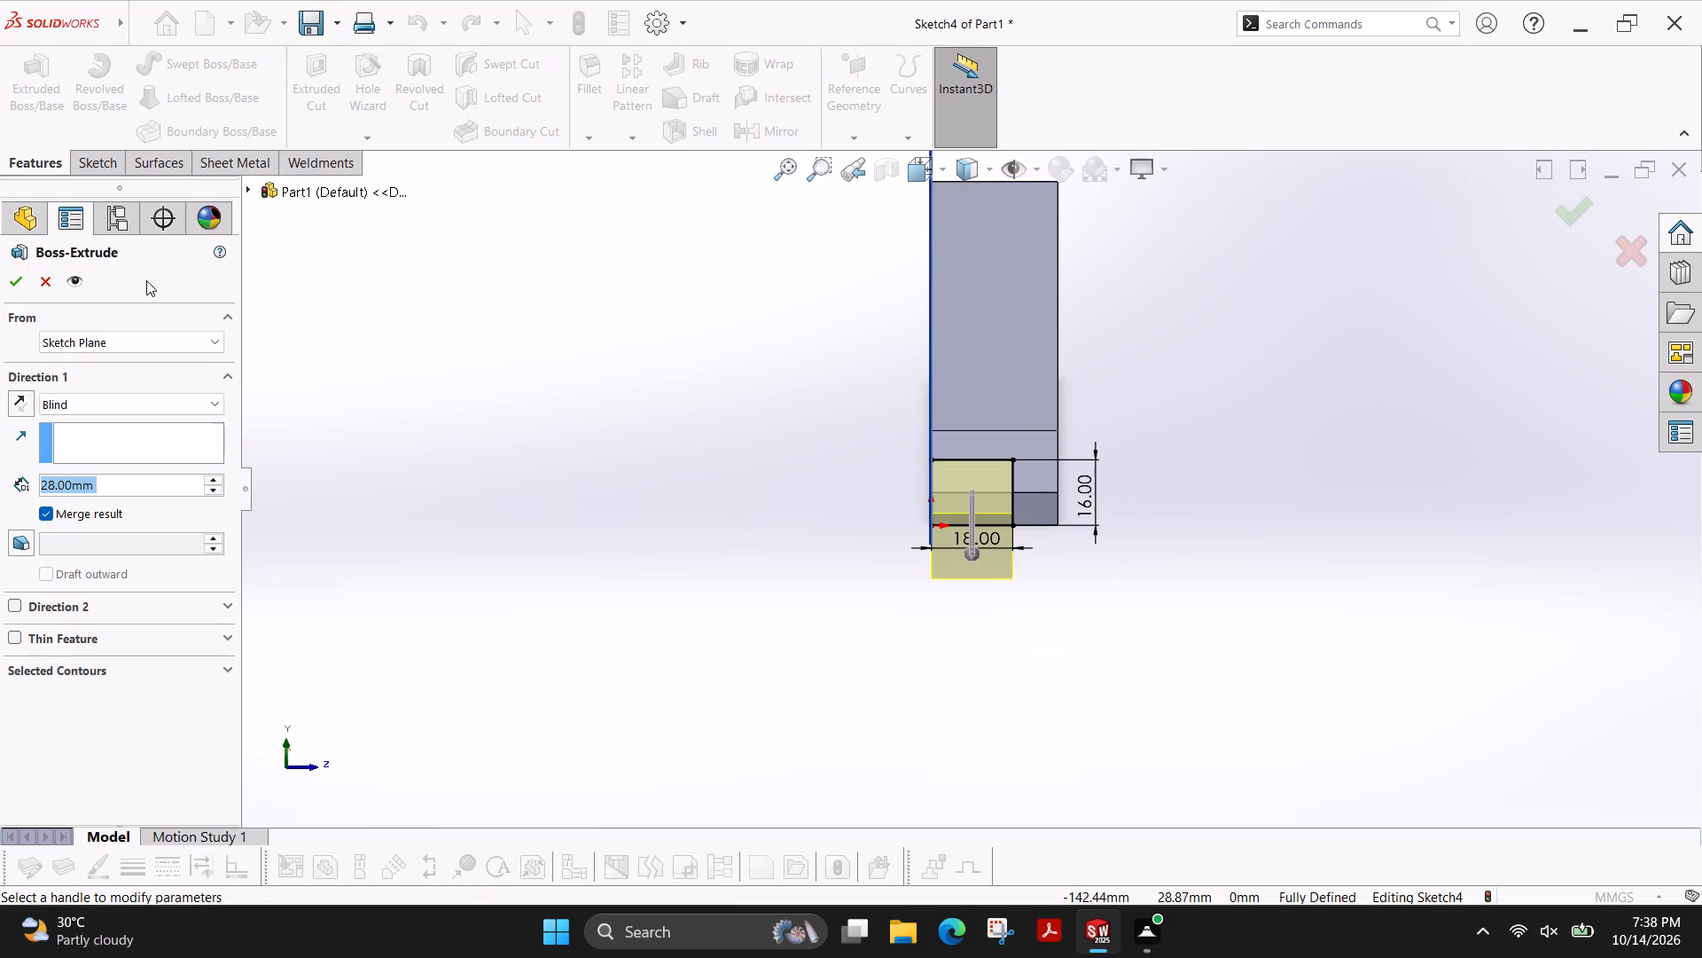
{"action": "left_click", "coordinate": [23, 403]}
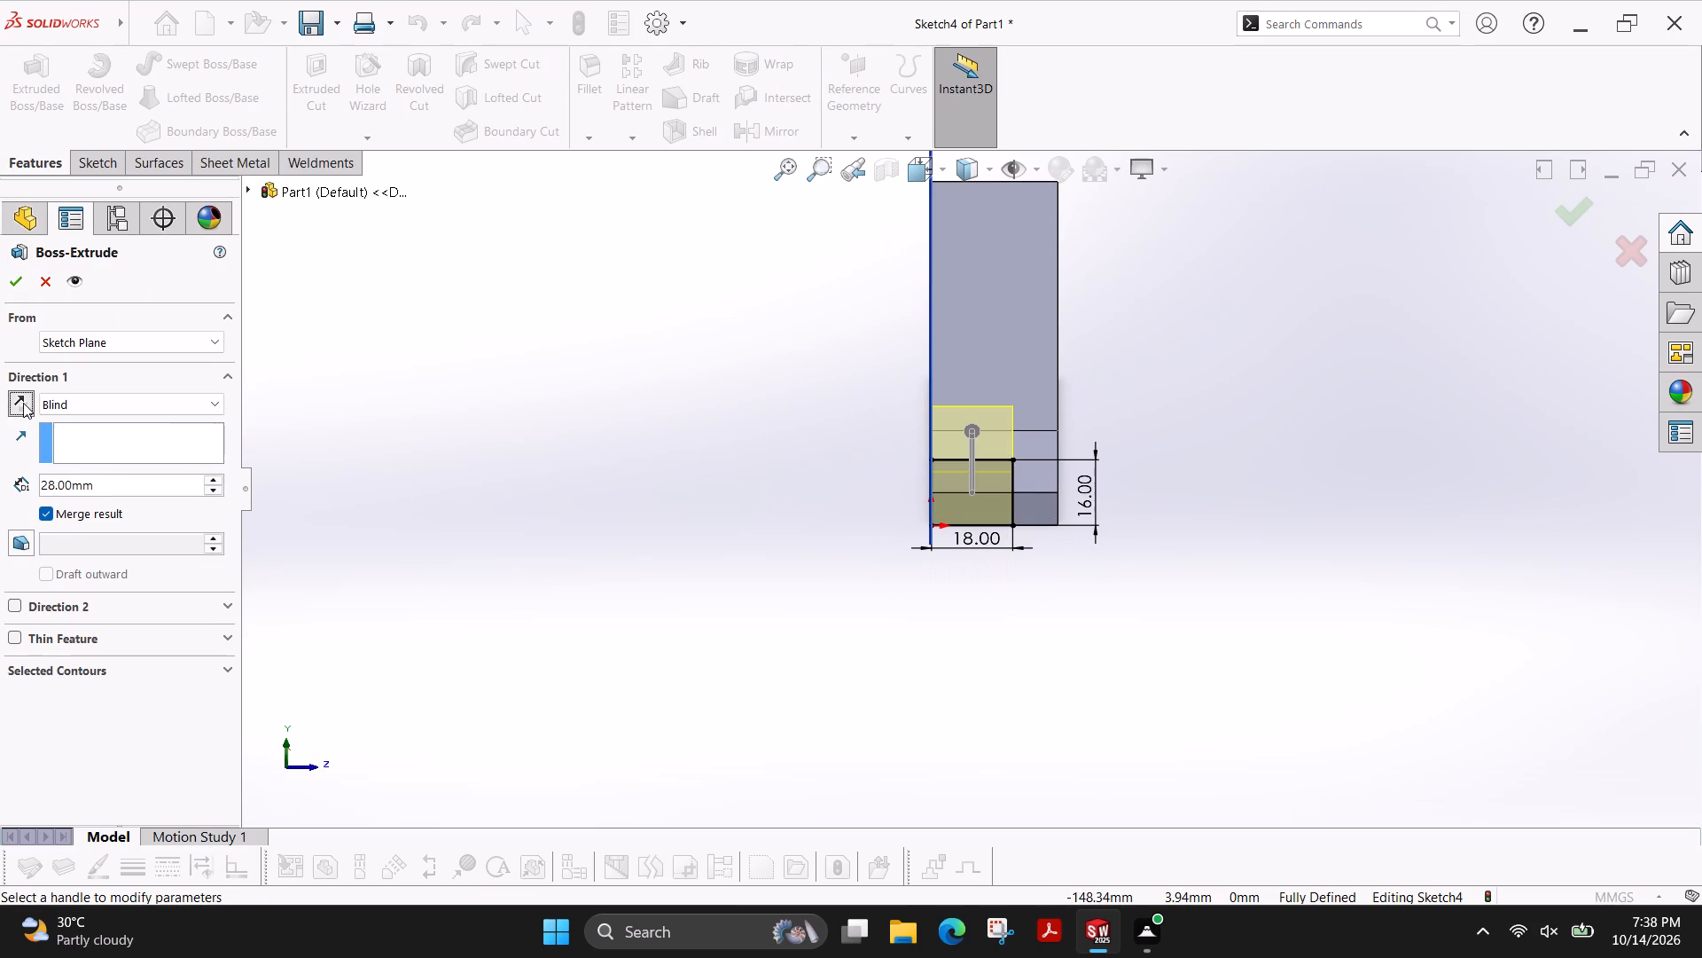
{"action": "middle_click_drag", "start_coordinate": [1324, 412], "coordinate": [1230, 416], "text": "ctrl+shift"}
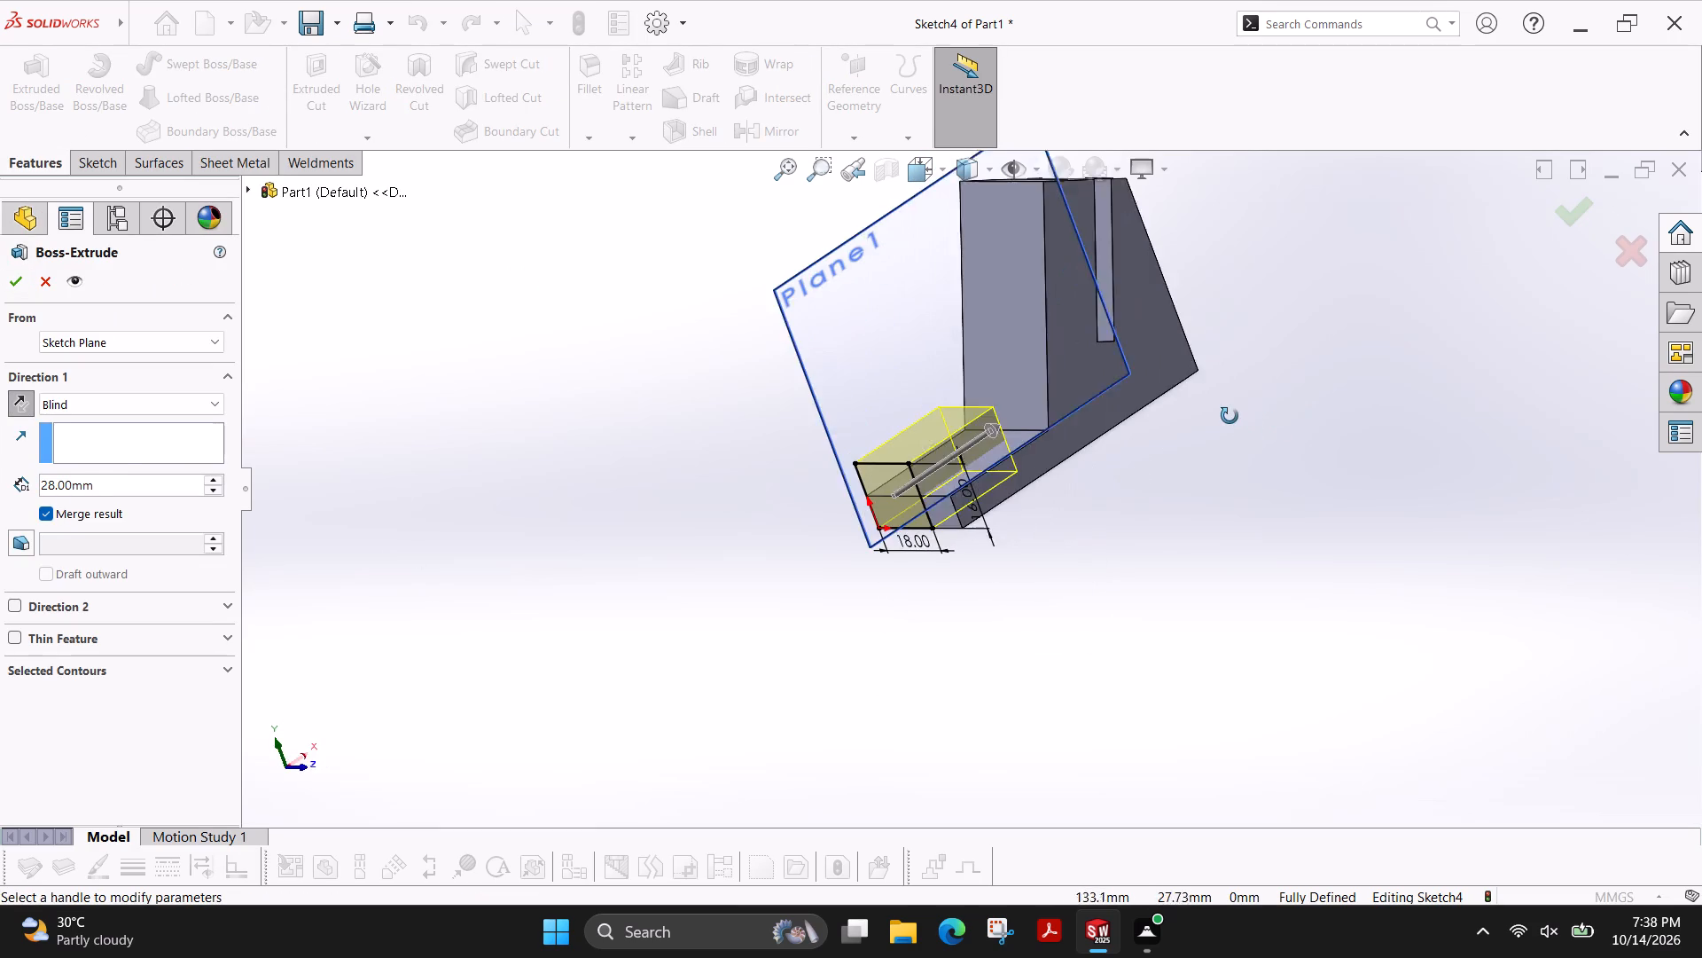
{"action": "middle_click_drag", "start_coordinate": [1230, 416], "coordinate": [1217, 414], "text": "ctrl+shift"}
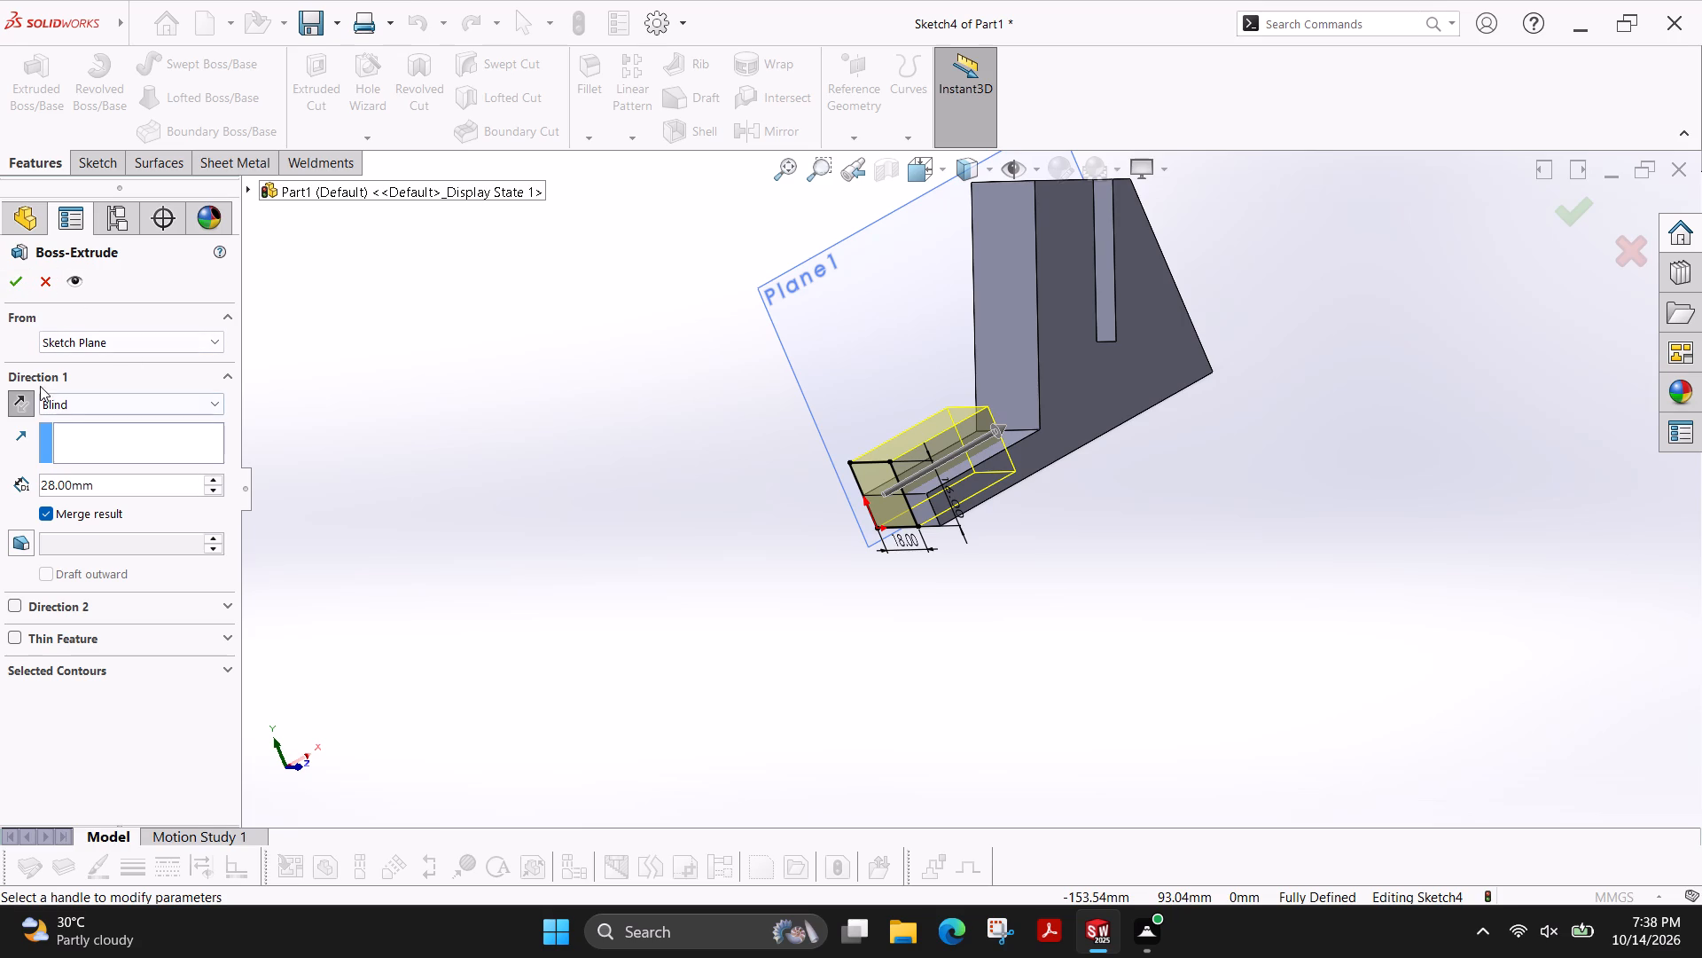
{"action": "left_click", "coordinate": [212, 475]}
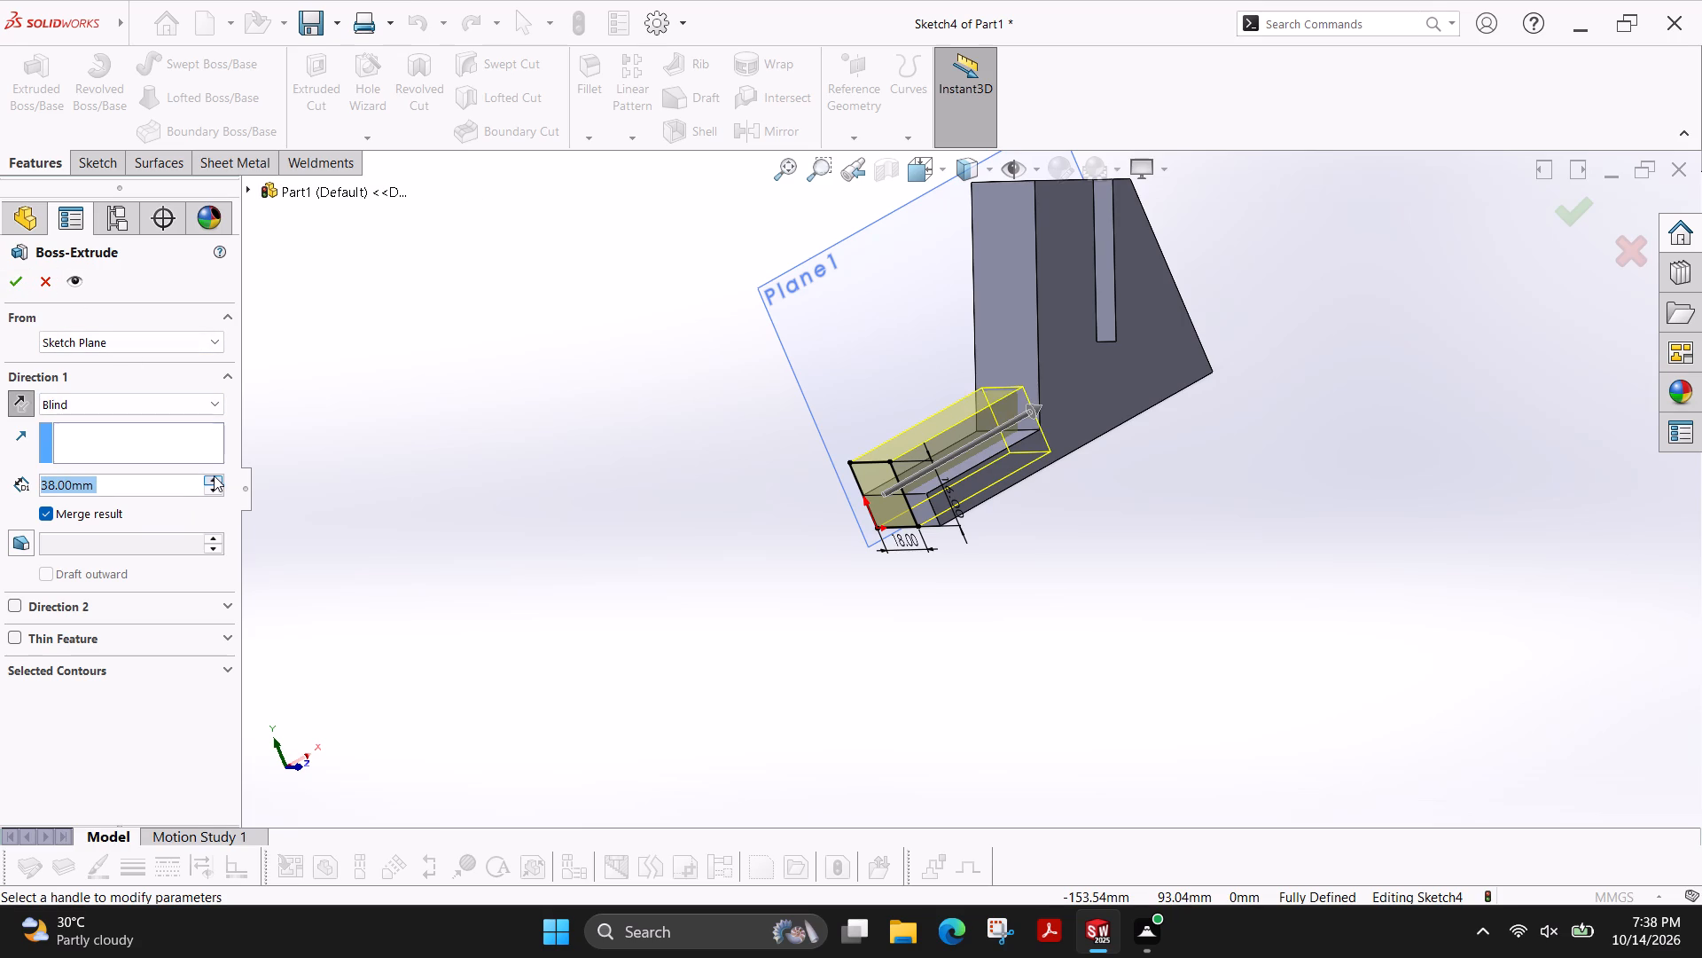
{"action": "middle_click_drag", "start_coordinate": [1286, 547], "coordinate": [1225, 578], "text": "ctrl+shift"}
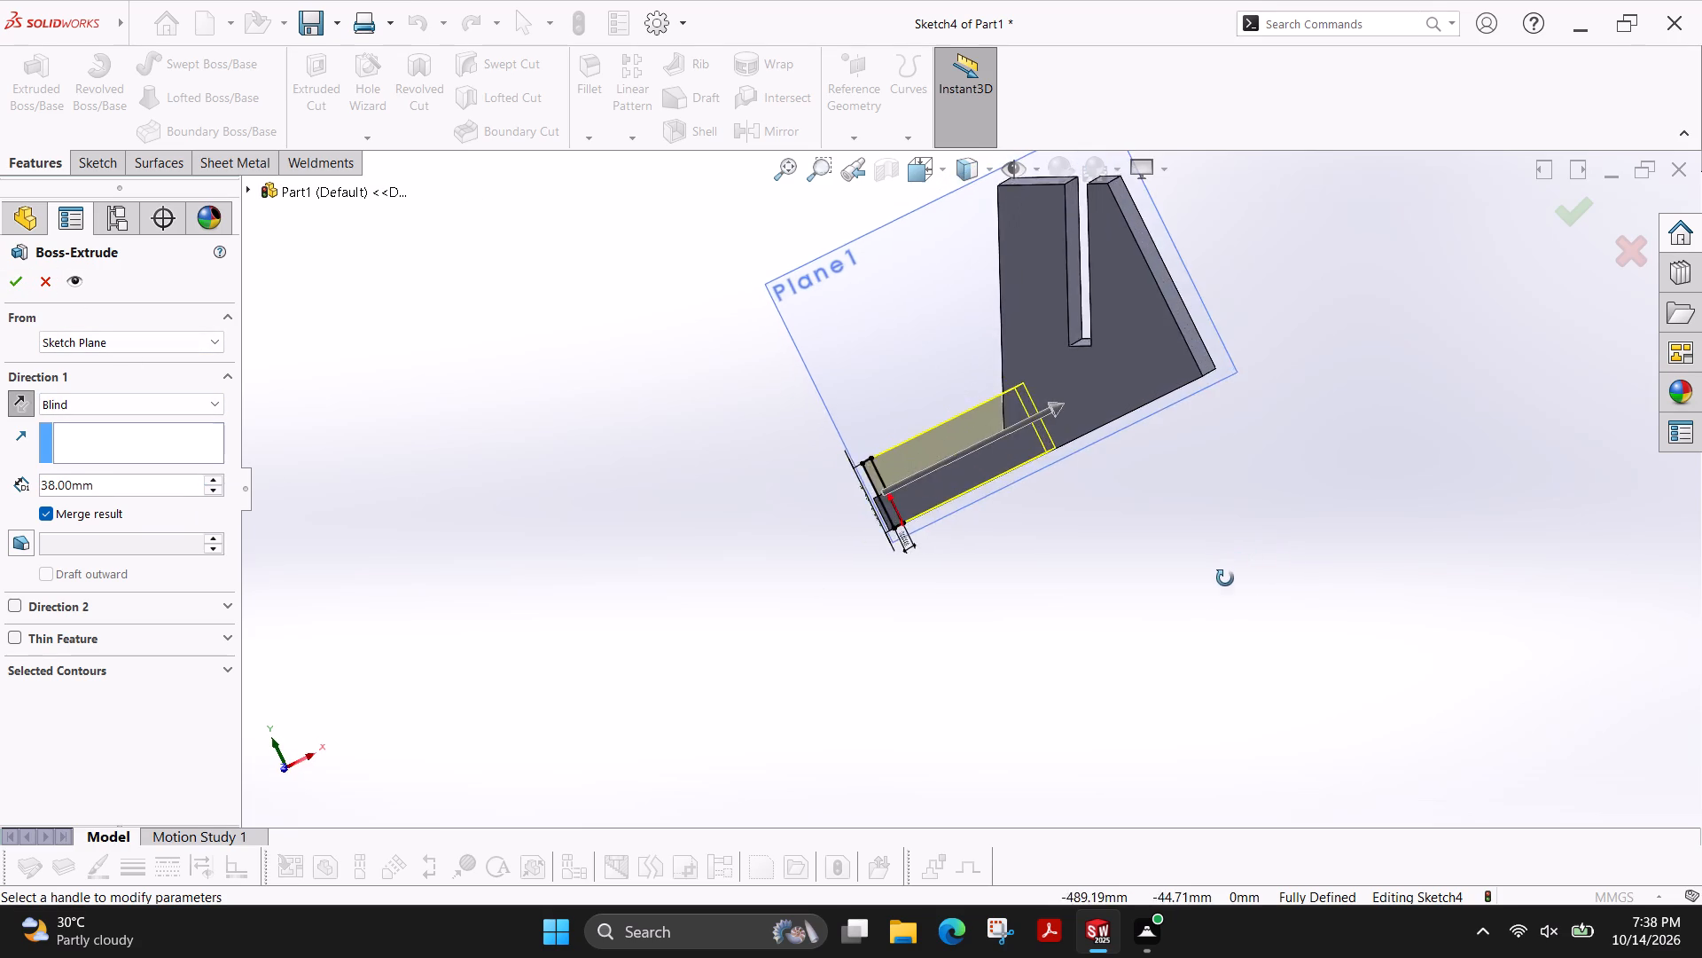
{"action": "middle_click_drag", "start_coordinate": [1225, 578], "coordinate": [1300, 653], "text": "ctrl+shift"}
{"action": "scroll", "coordinate": [1300, 653], "scroll_direction": "up", "scroll_amount": 1}
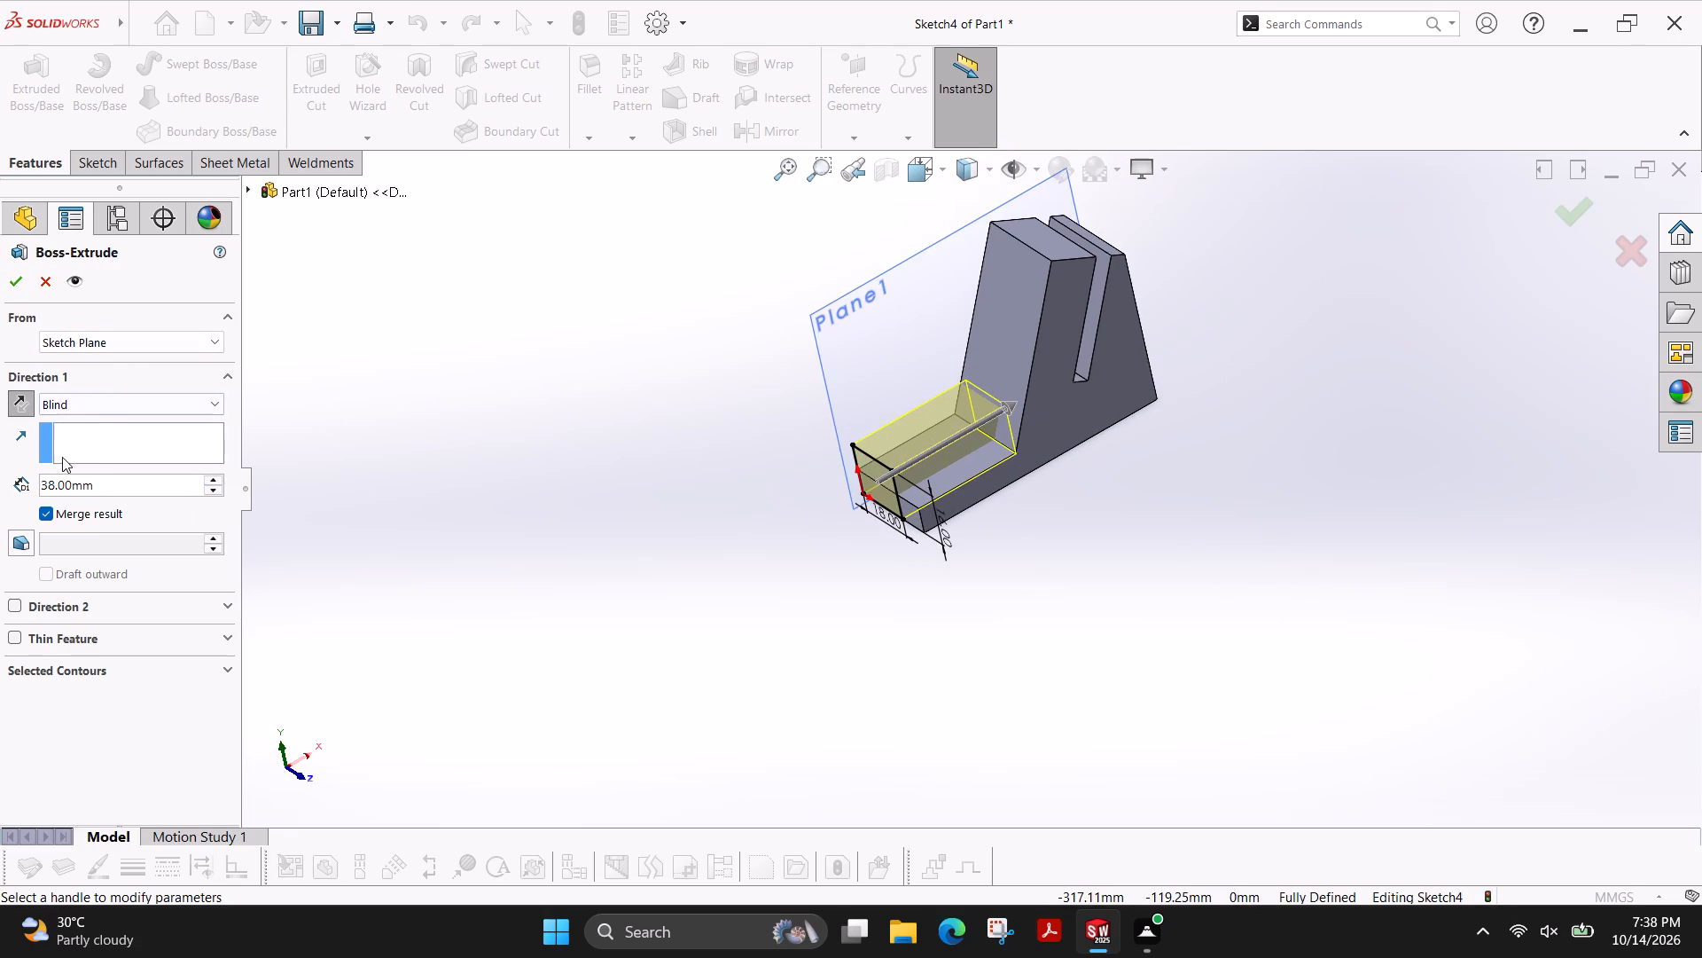
{"action": "left_click", "coordinate": [123, 412]}
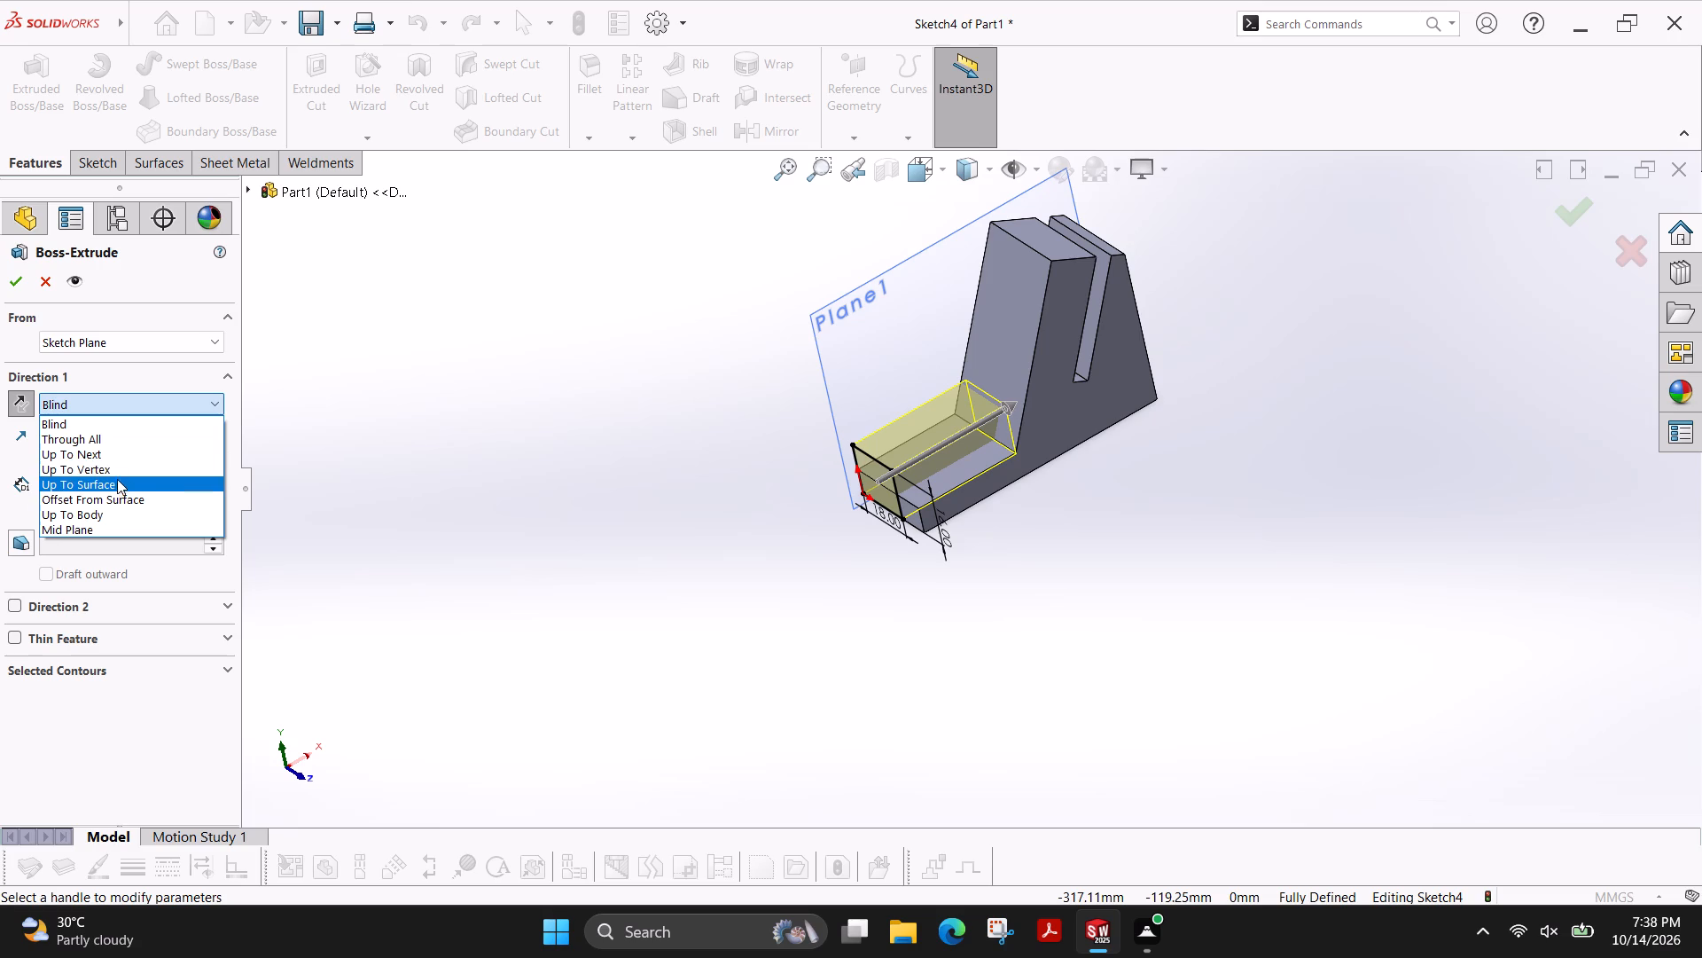
{"action": "left_click", "coordinate": [100, 458]}
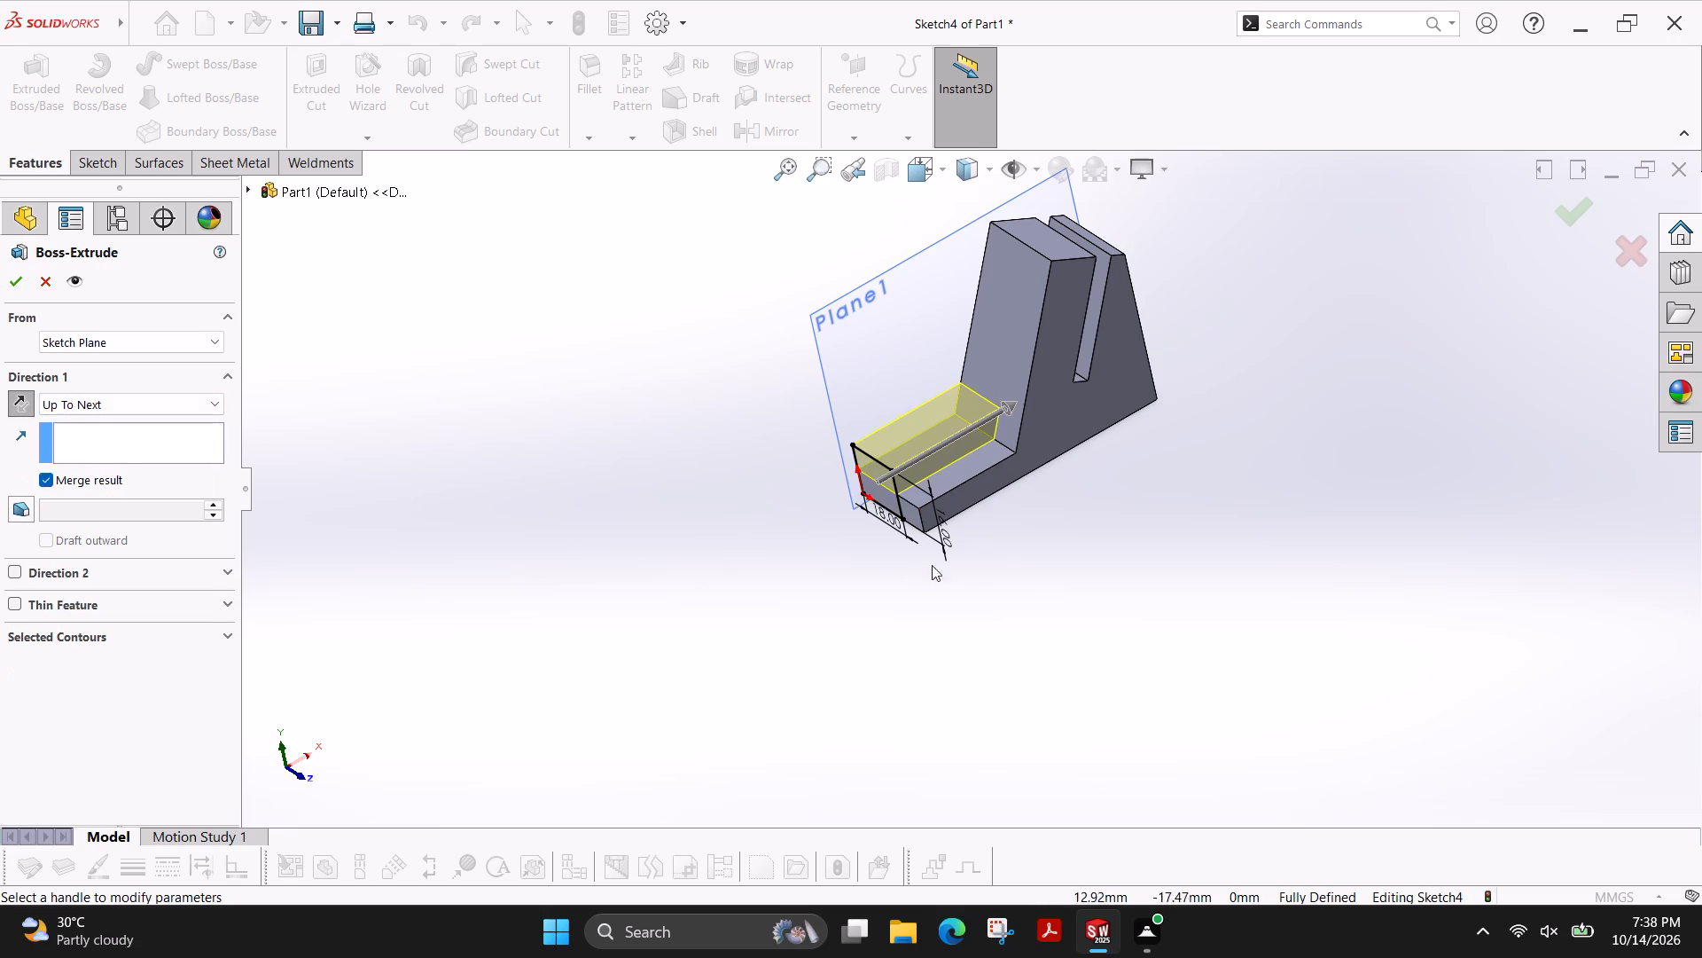
{"action": "middle_click_drag", "start_coordinate": [1188, 493], "coordinate": [1265, 371], "text": "ctrl+shift"}
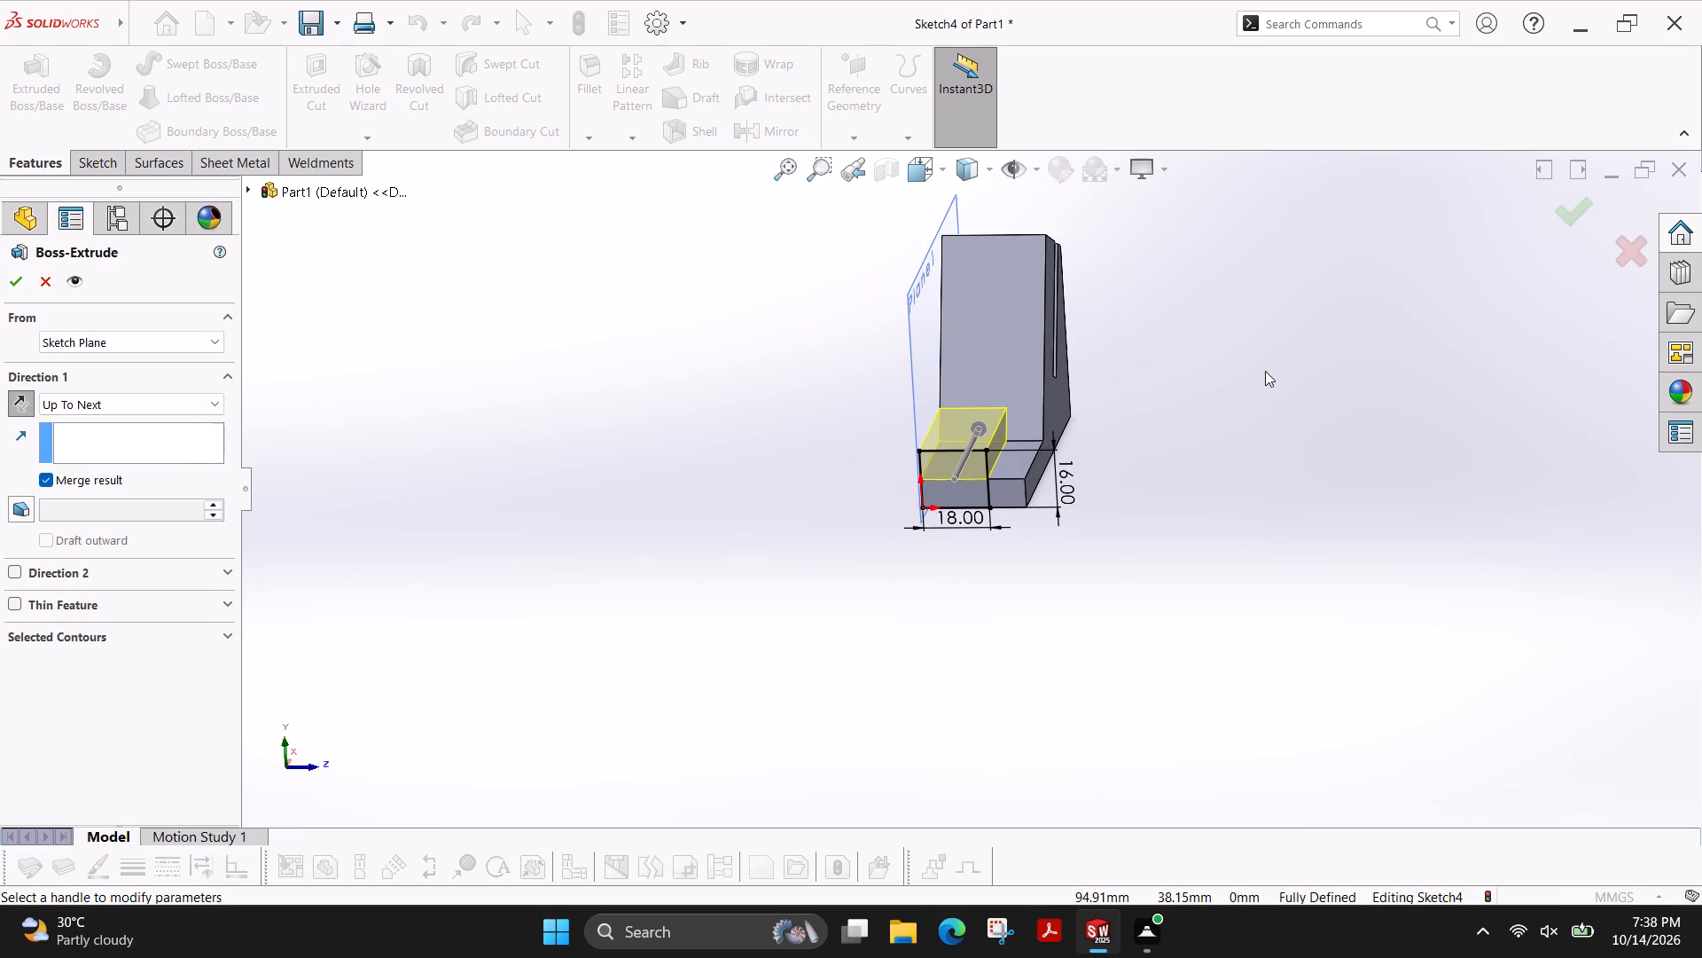
{"action": "left_click", "coordinate": [14, 283]}
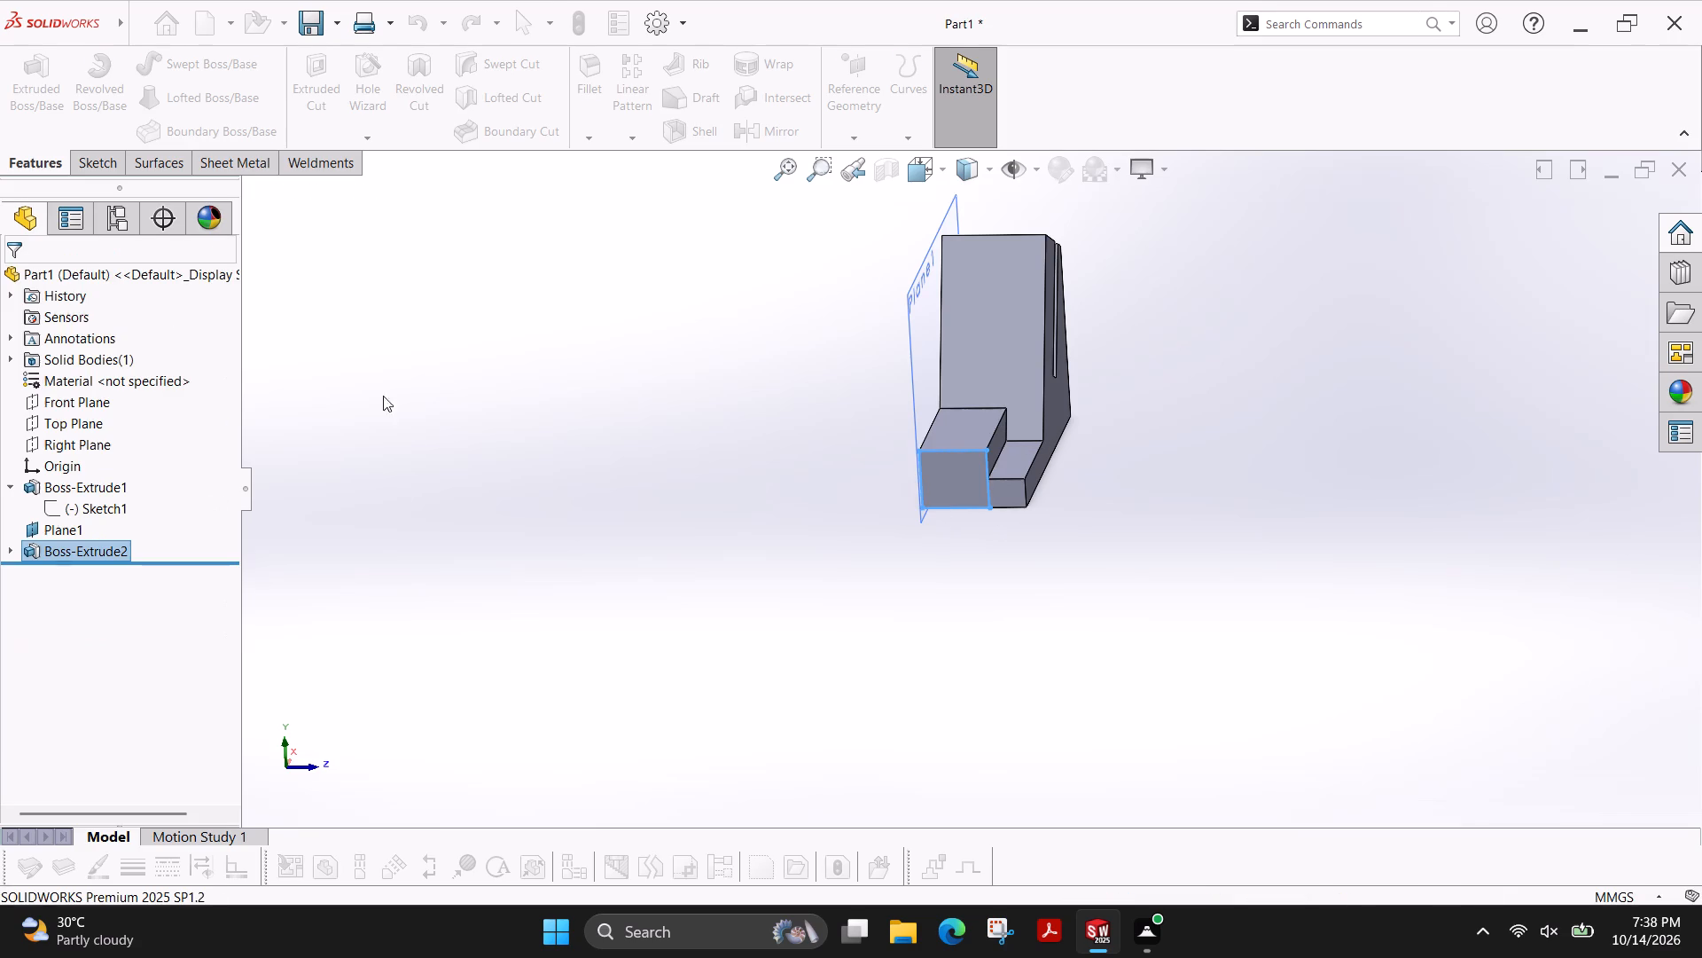
Examine the stepped block on the bracket's base at an angle and facing its end face.
{"action": "scroll", "coordinate": [1110, 464], "scroll_direction": "down", "scroll_amount": 1}
{"action": "scroll", "coordinate": [1018, 505], "scroll_direction": "down", "scroll_amount": 1}
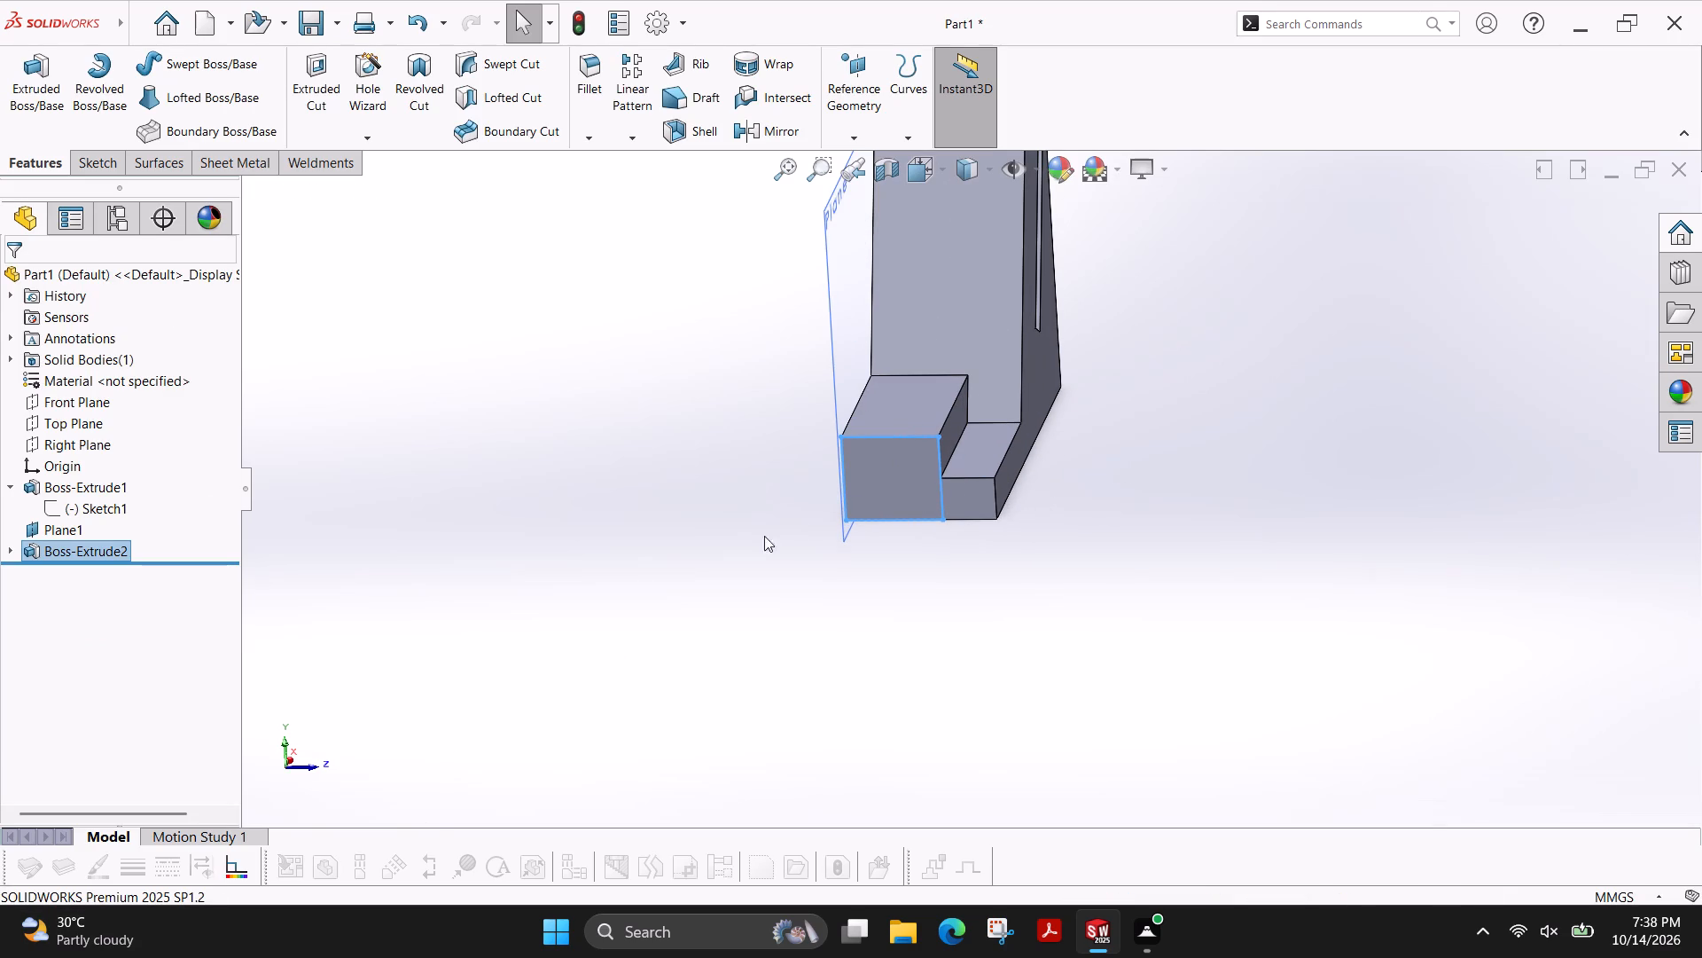
{"action": "scroll", "coordinate": [1061, 408], "scroll_direction": "up", "scroll_amount": 2}
{"action": "scroll", "coordinate": [1061, 408], "scroll_direction": "down", "scroll_amount": 1}
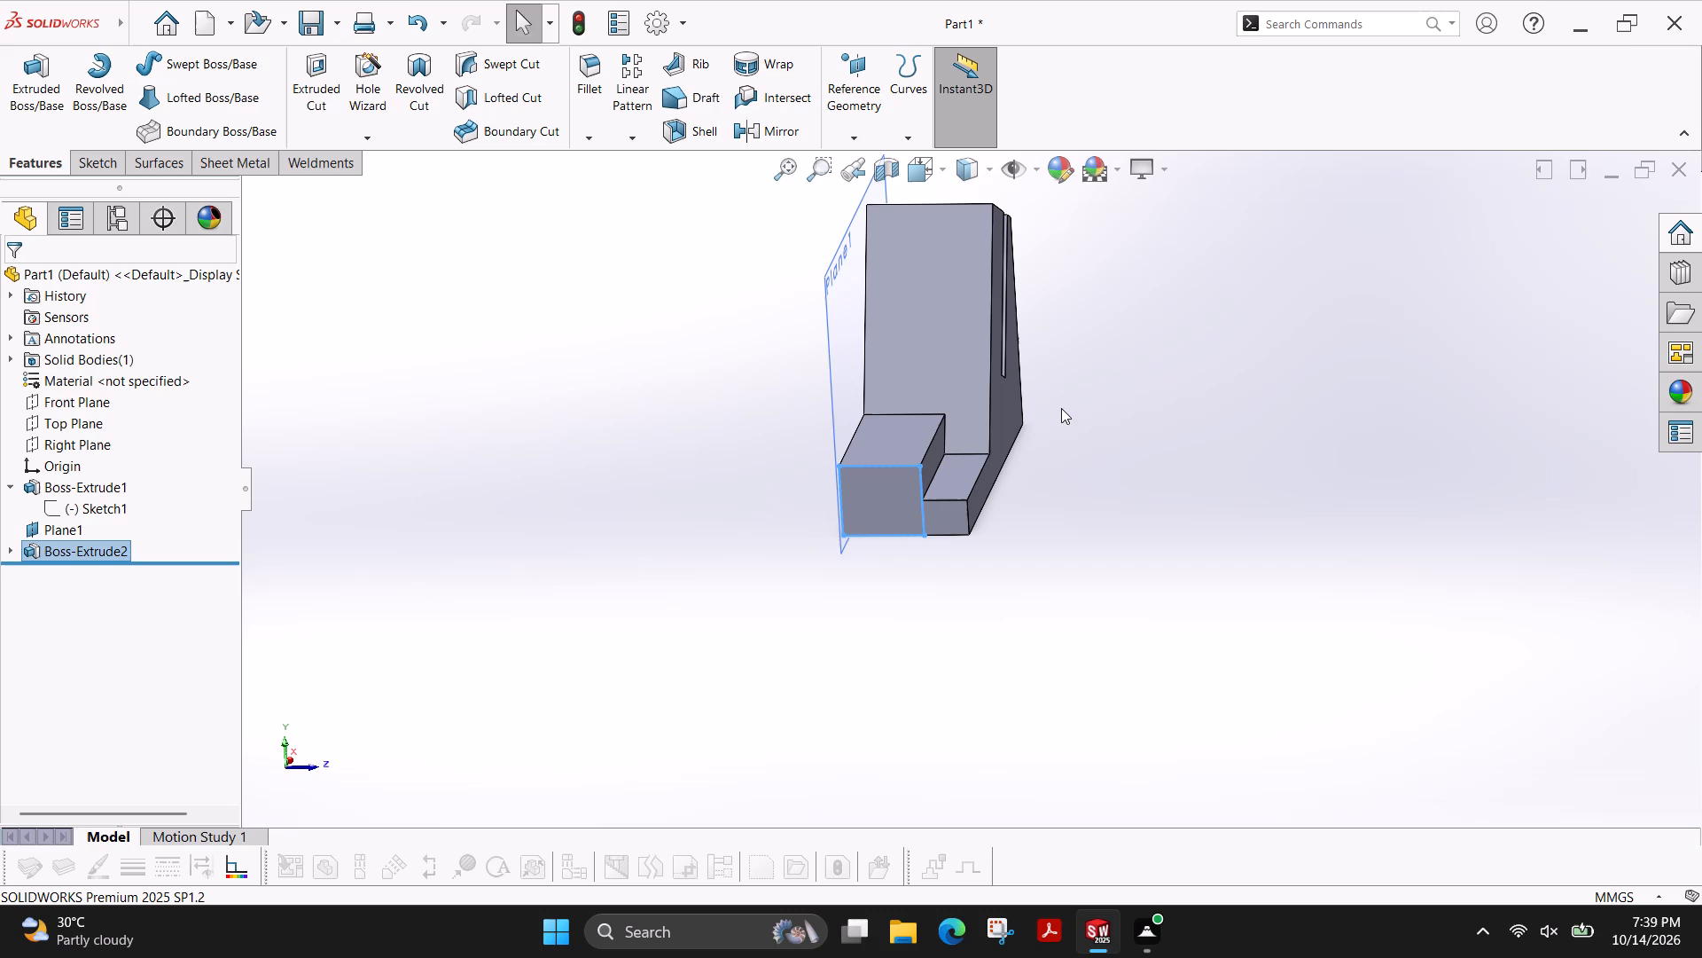
{"action": "scroll", "coordinate": [1061, 408], "scroll_direction": "down", "scroll_amount": 1}
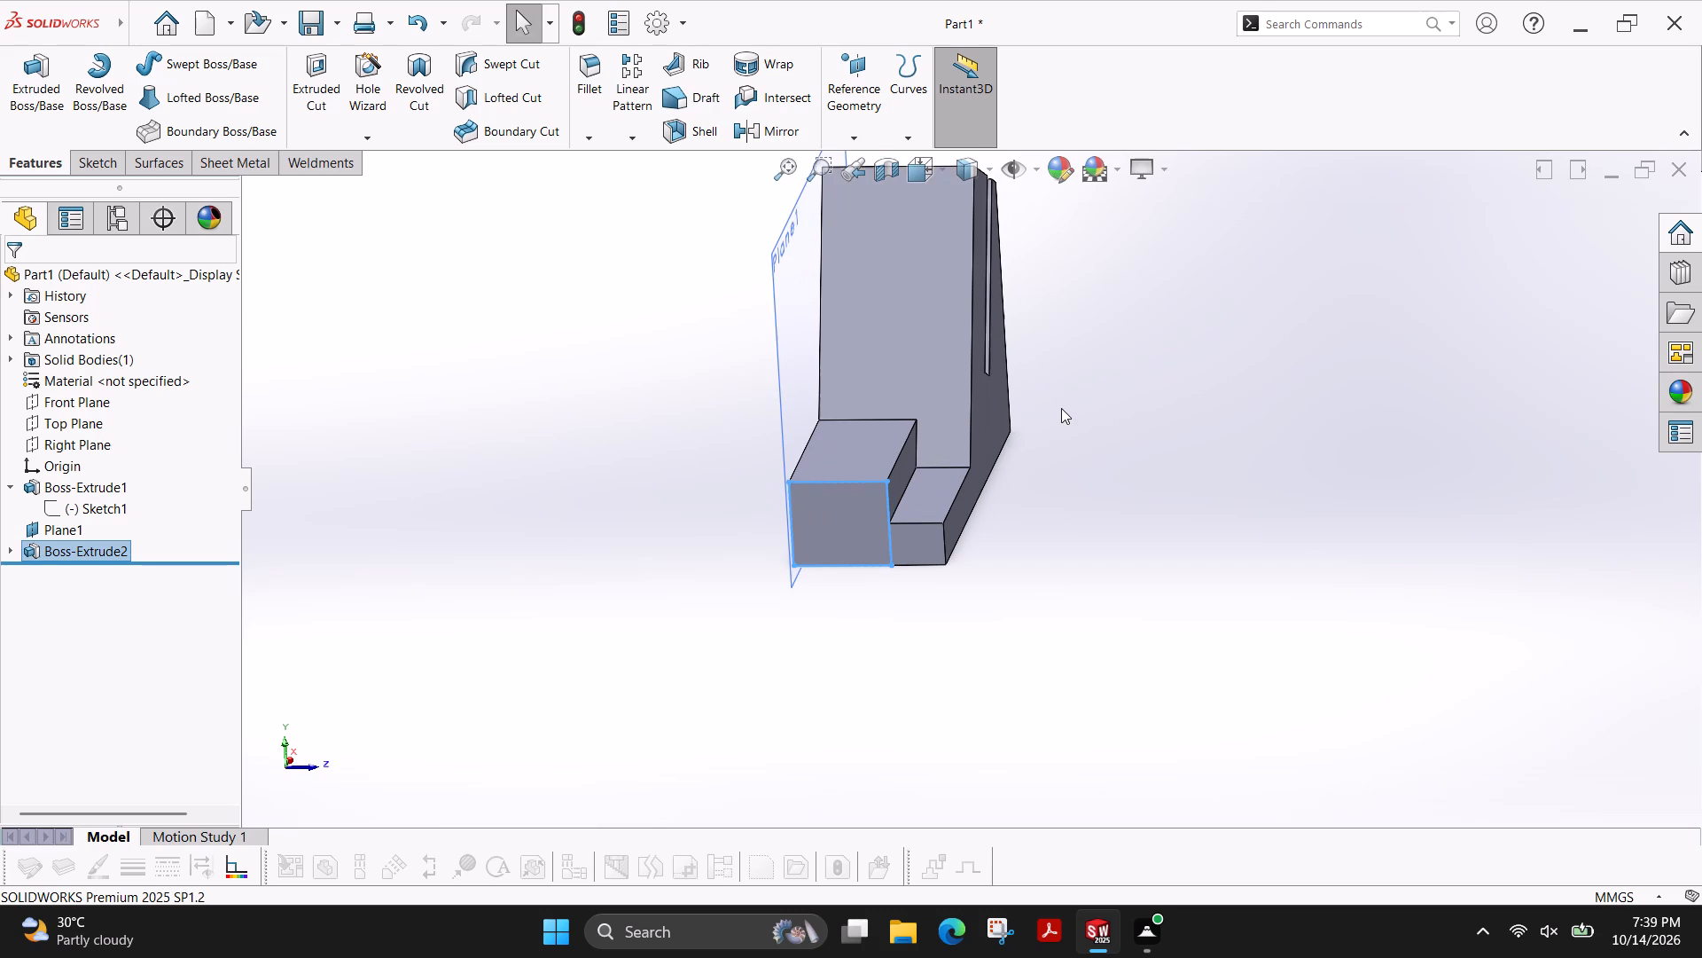
{"action": "scroll", "coordinate": [1006, 436], "scroll_direction": "up", "scroll_amount": 1}
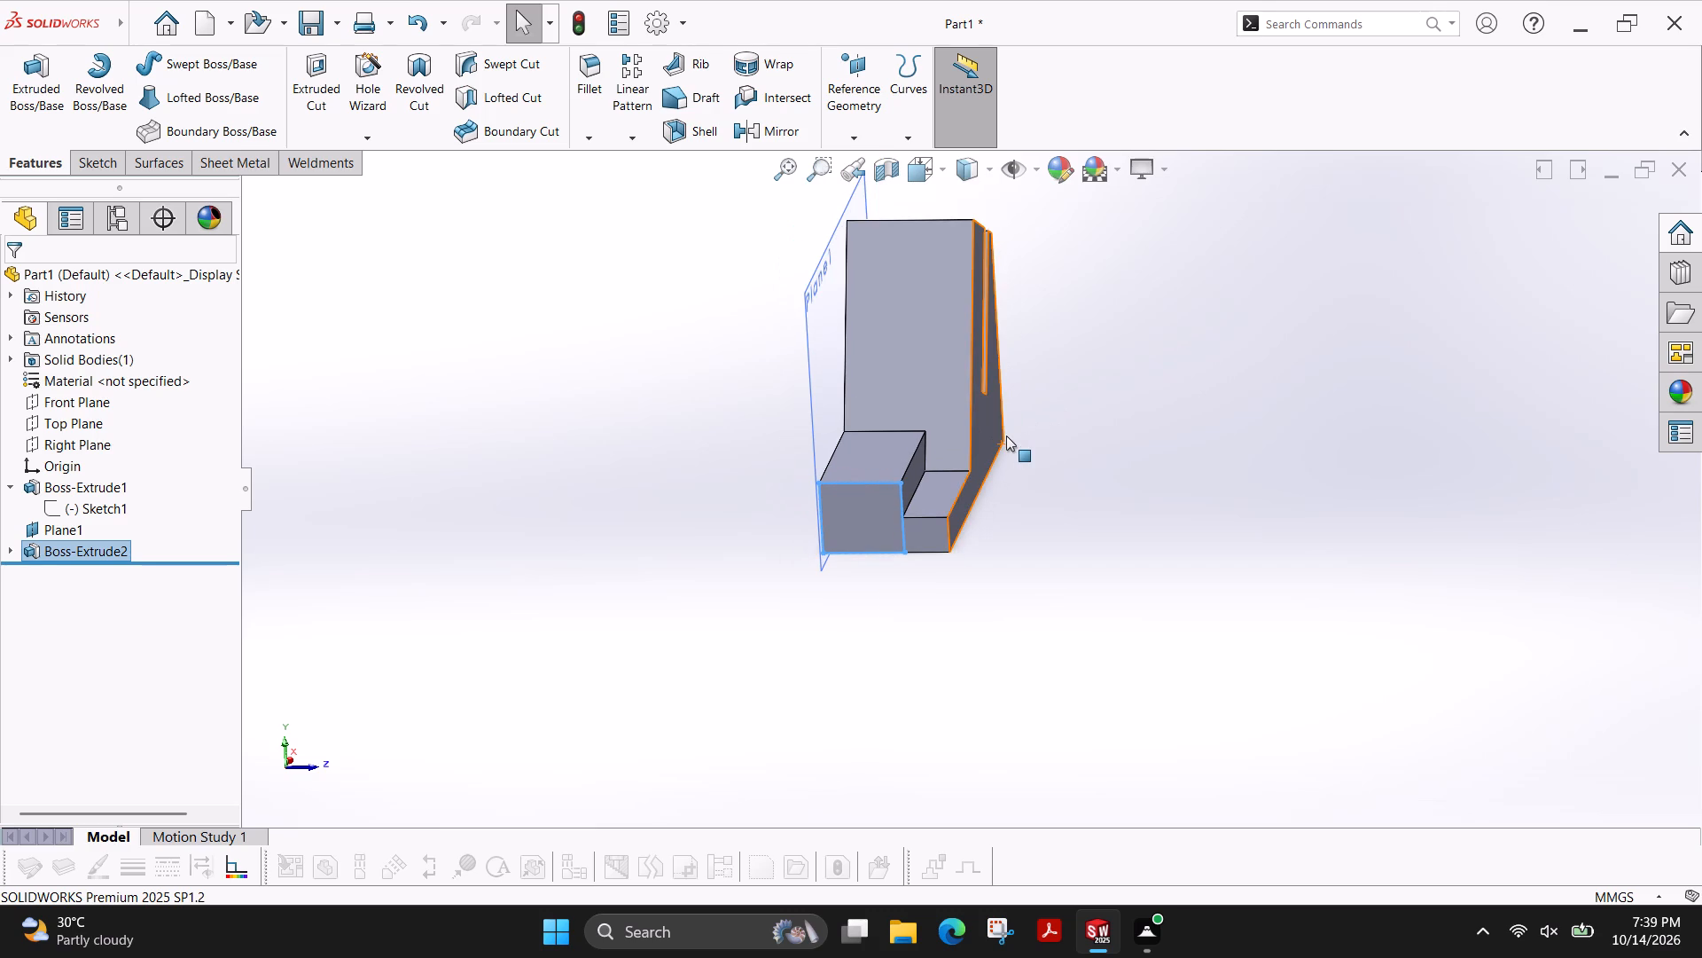
{"action": "scroll", "coordinate": [1006, 436], "scroll_direction": "down", "scroll_amount": 1}
{"action": "key", "text": "Escape"}
{"action": "left_click", "coordinate": [769, 365]}
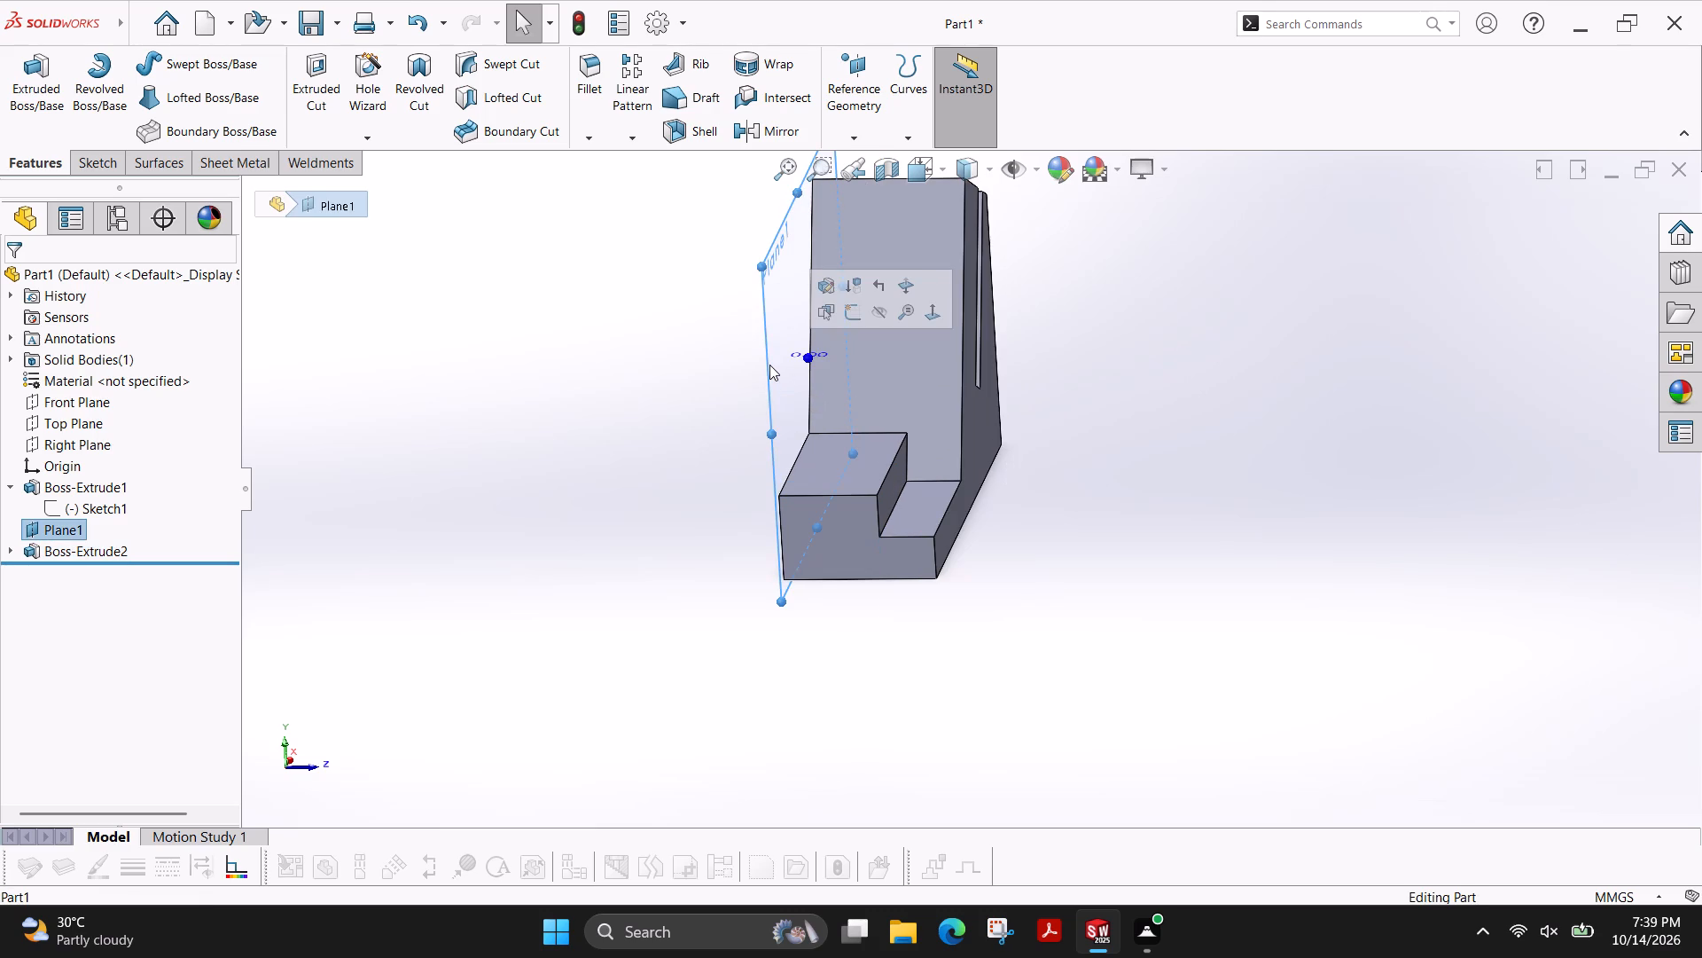
{"action": "key", "text": "Escape"}
{"action": "key", "text": "Escape"}
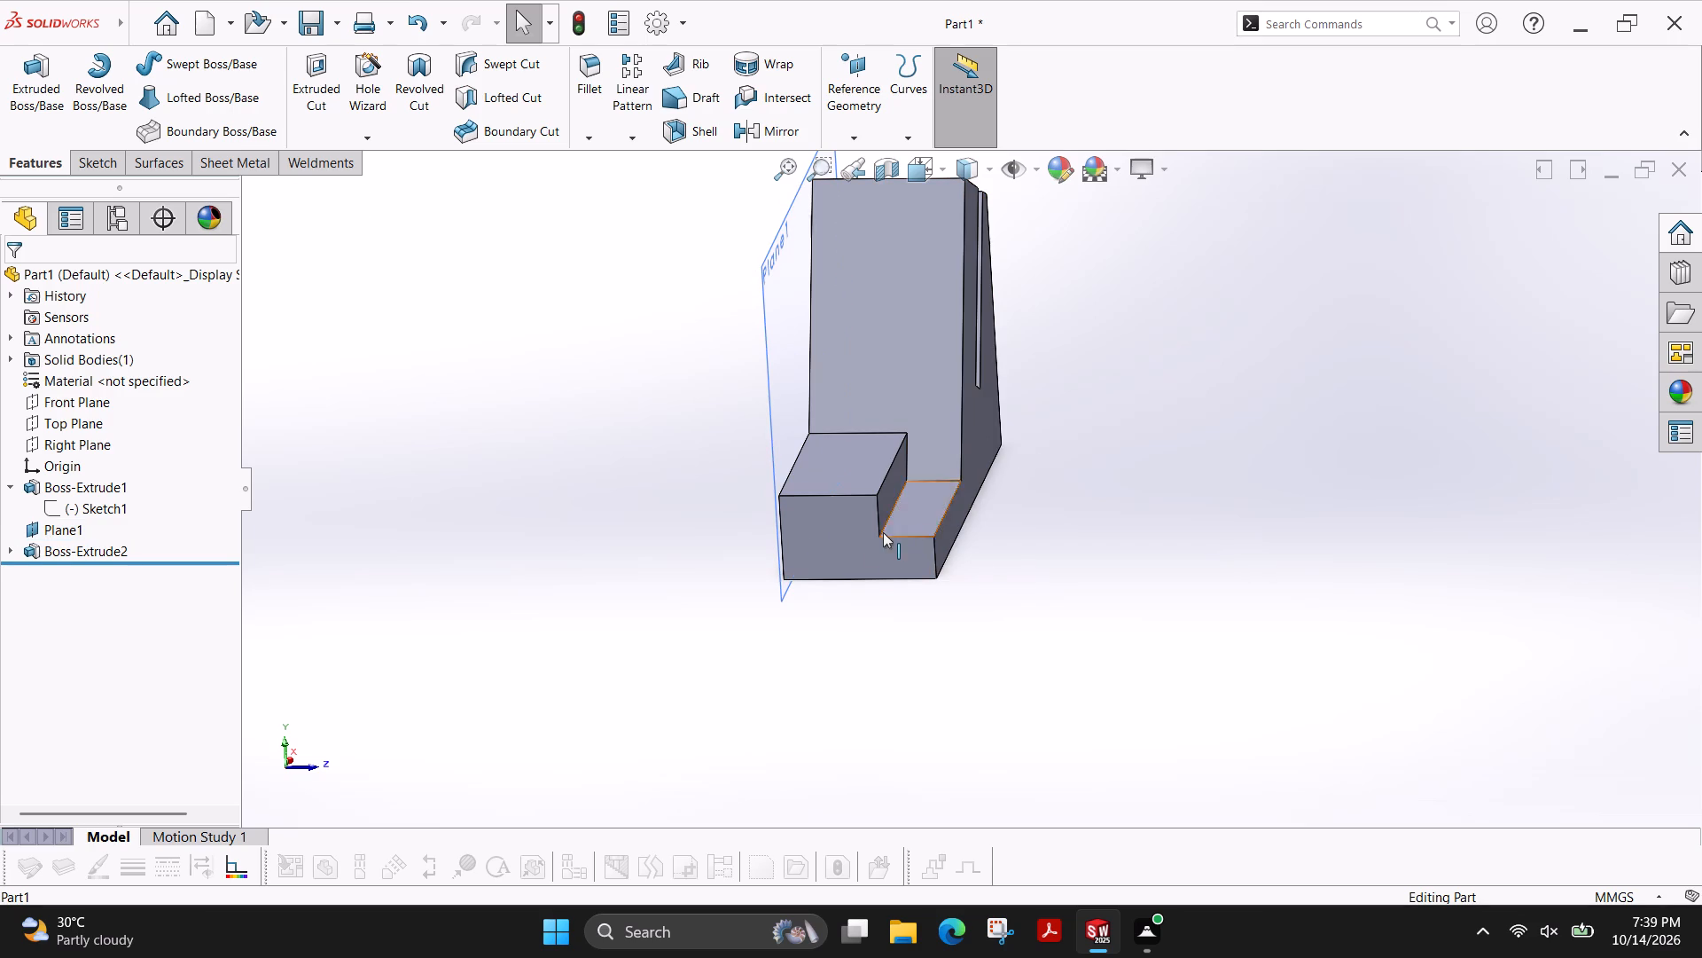
{"action": "middle_click_drag", "start_coordinate": [831, 588], "coordinate": [845, 549]}
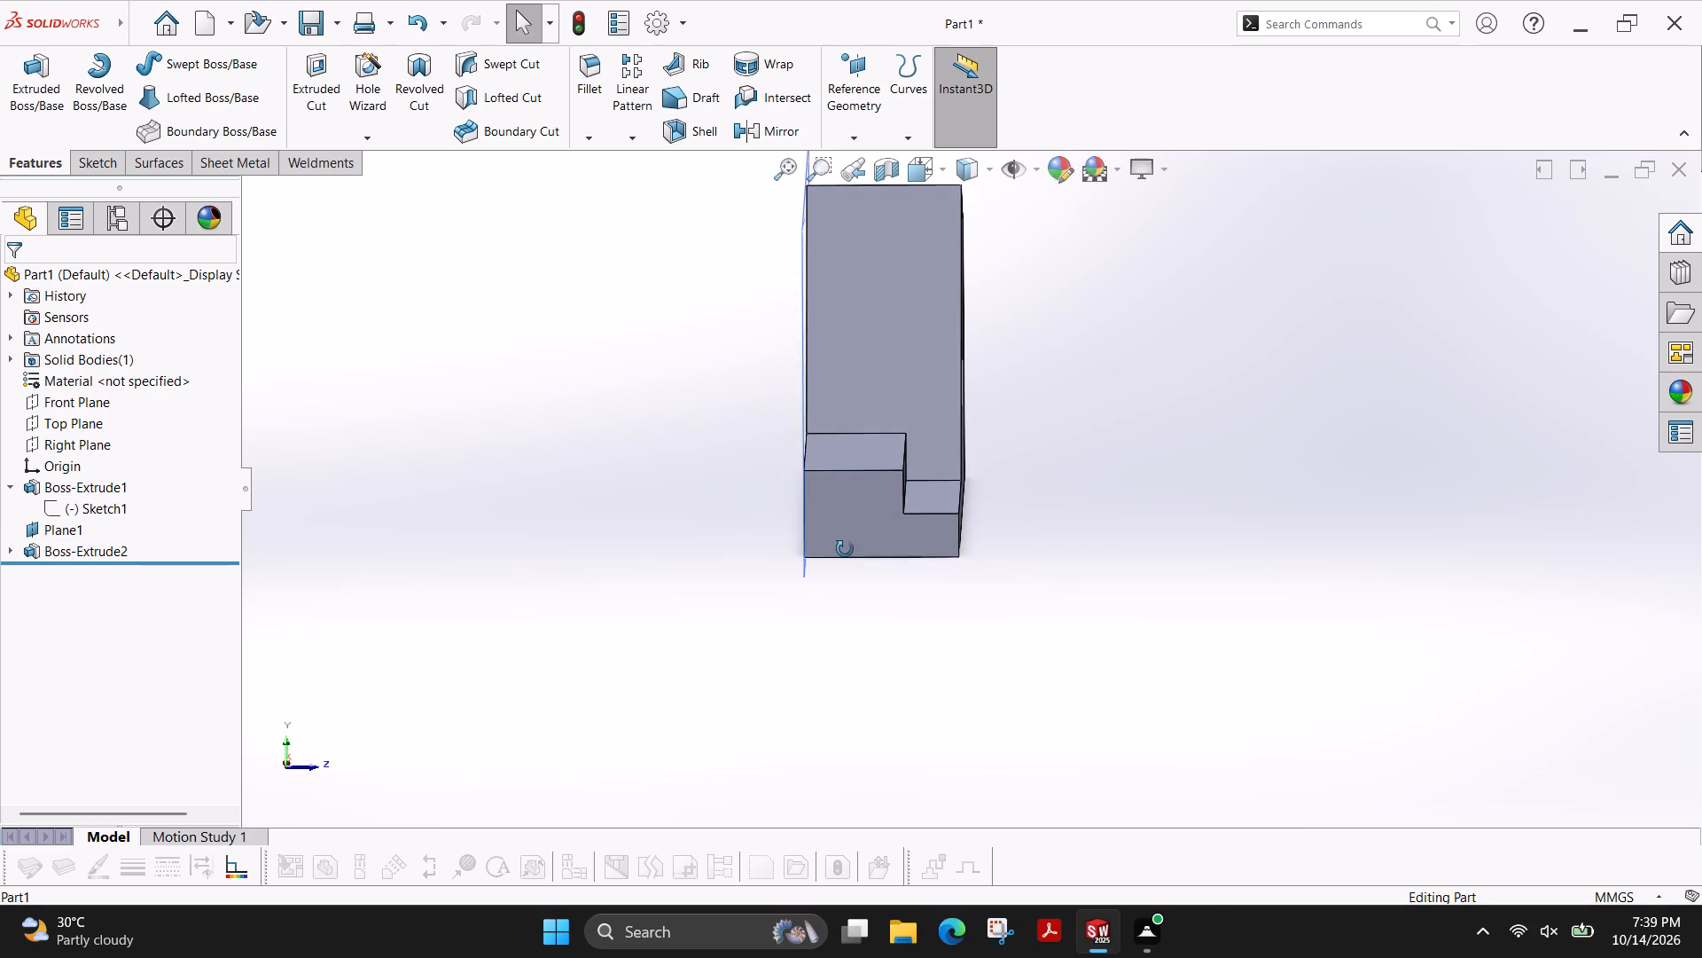
{"action": "middle_click_drag", "start_coordinate": [845, 549], "coordinate": [843, 511]}
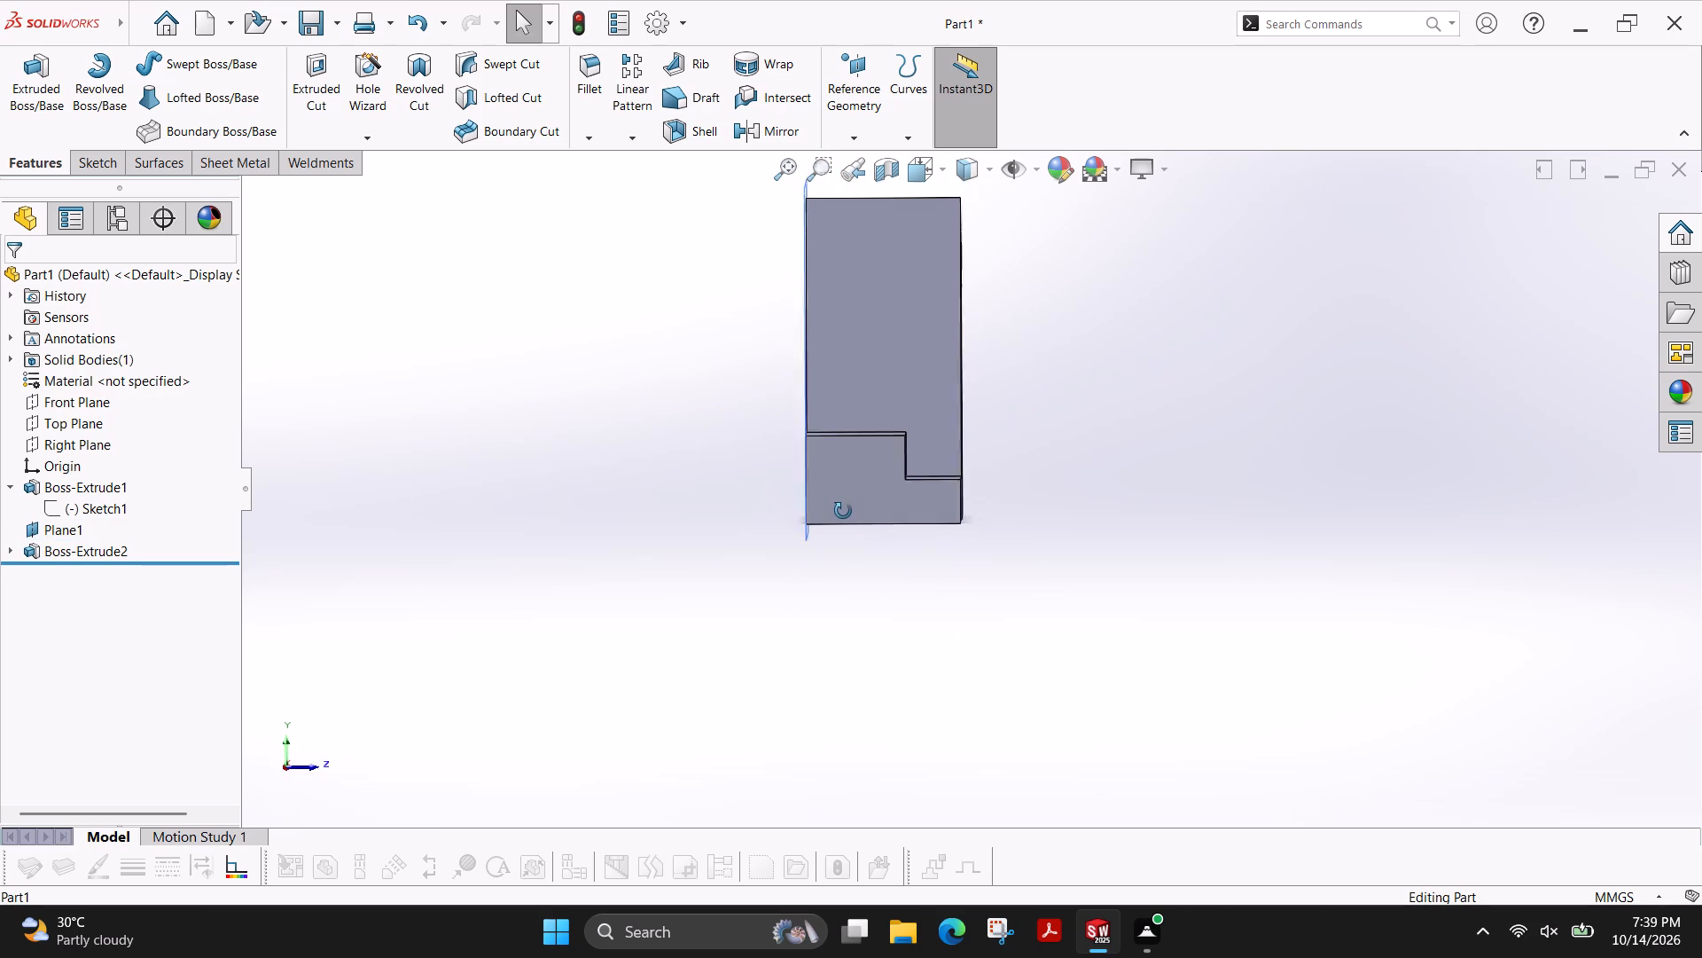
{"action": "middle_click_drag", "start_coordinate": [843, 511], "coordinate": [848, 505]}
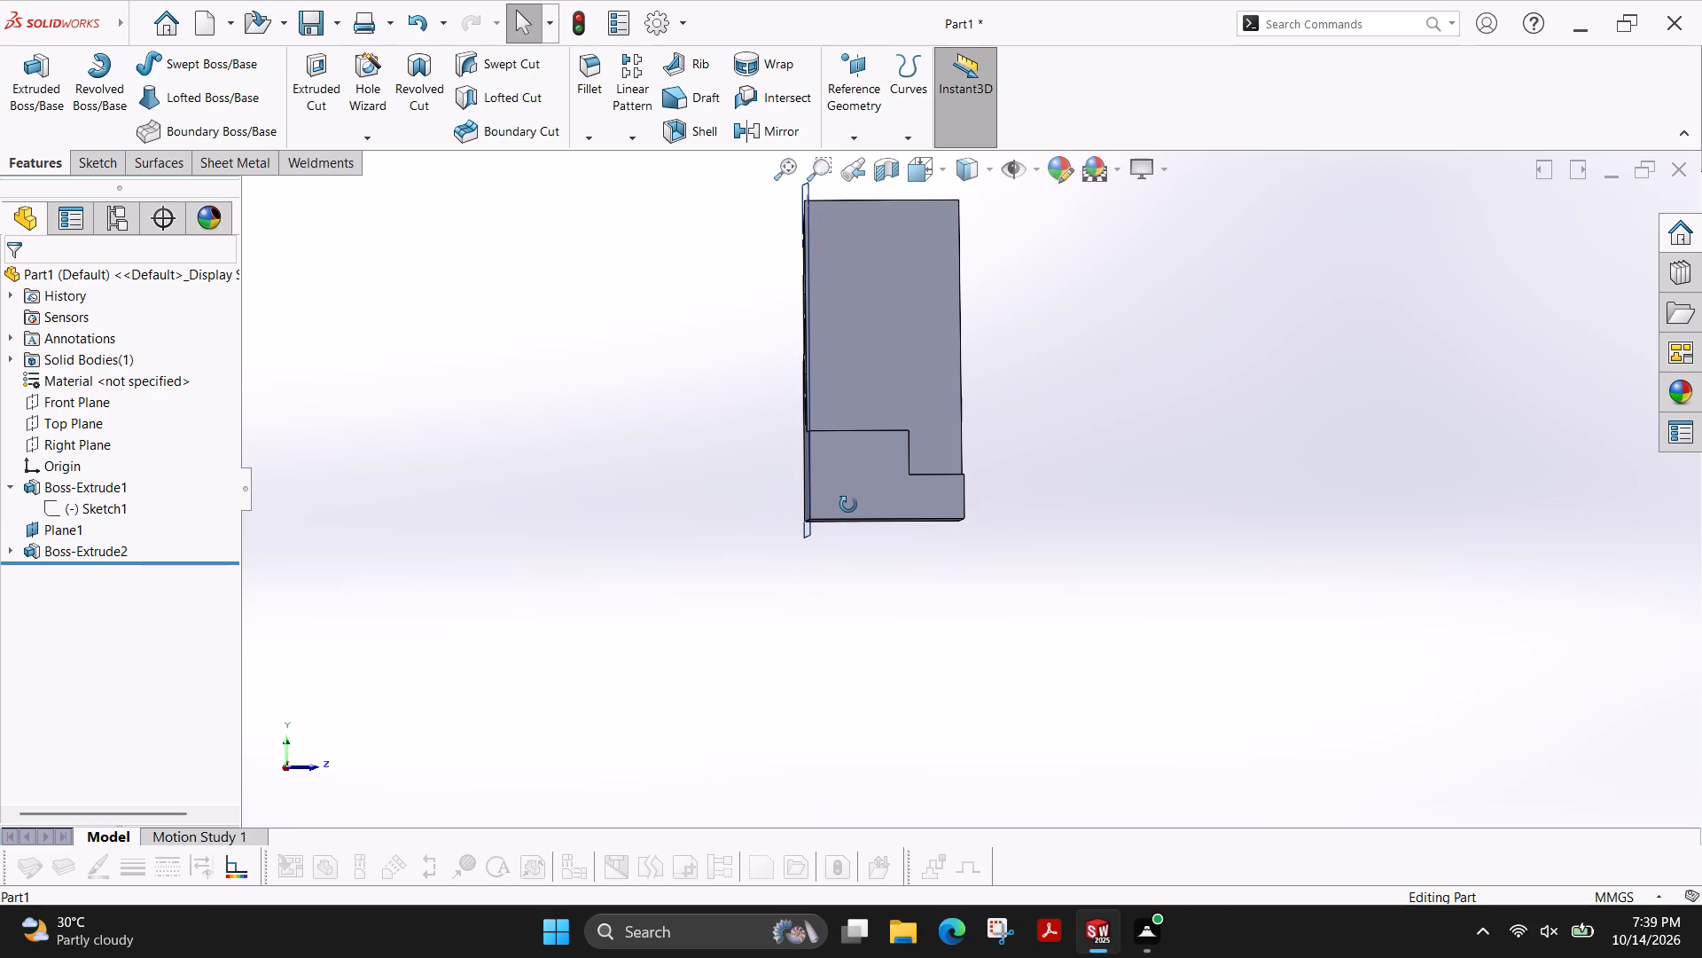
Create a reference plane offset 24 mm from the stepped end face, with the offset flipped toward the inclined body.
{"action": "middle_click_drag", "start_coordinate": [848, 505], "coordinate": [847, 504]}
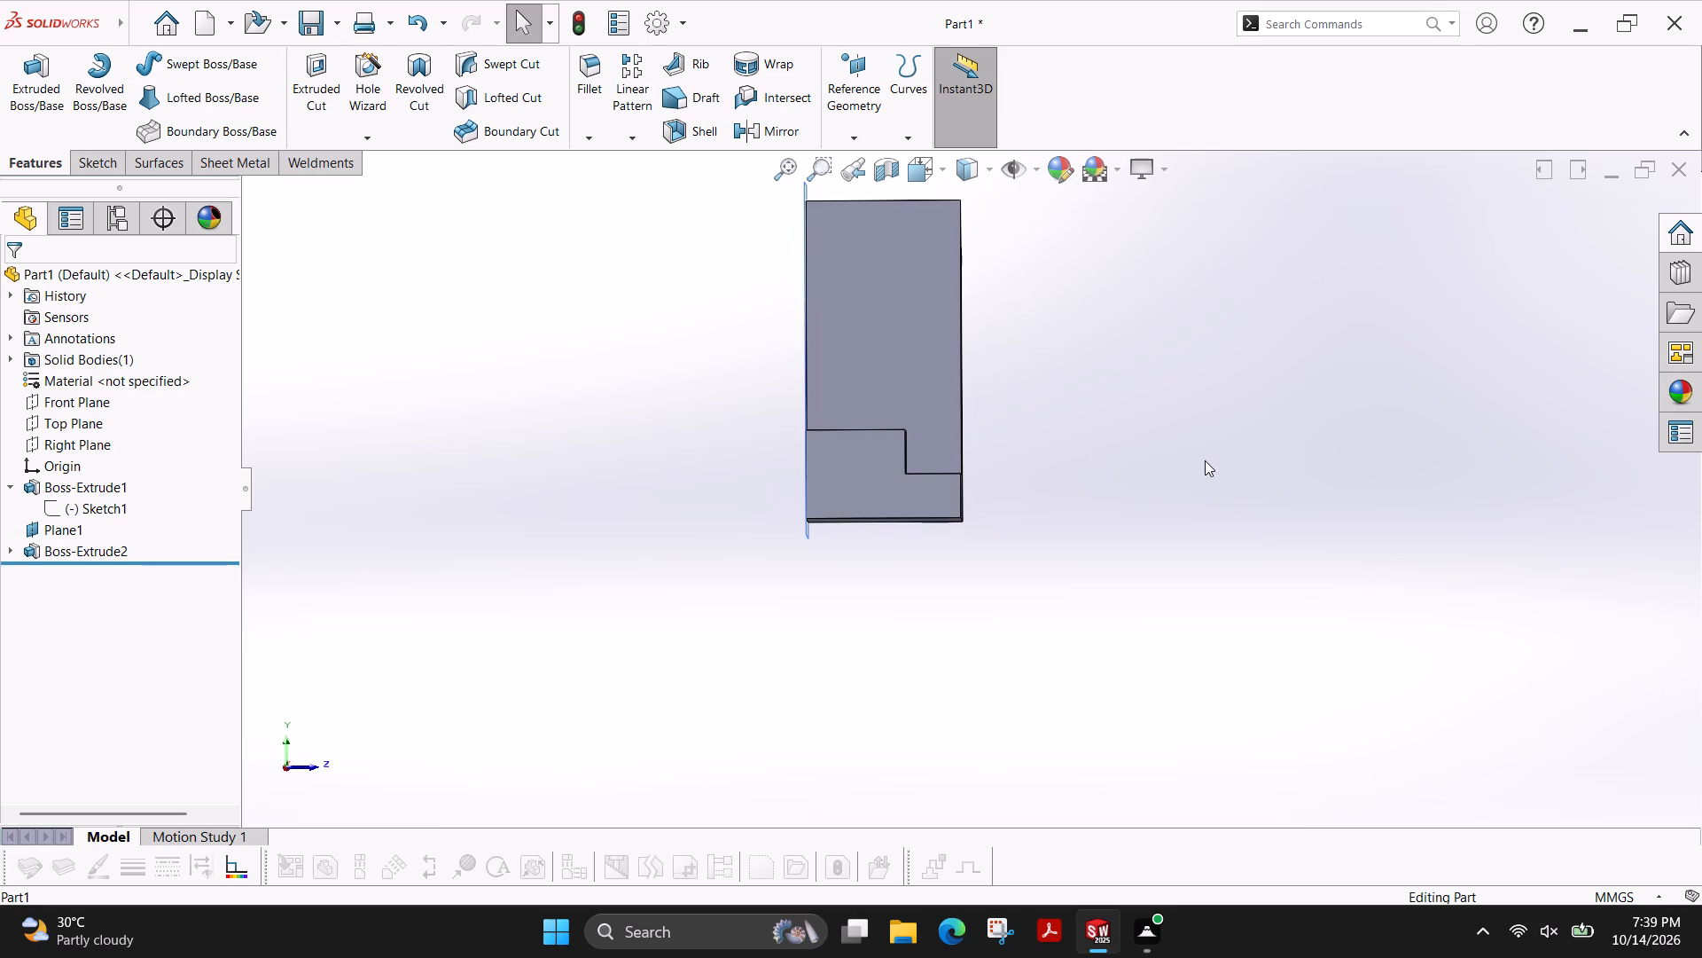
{"action": "middle_click_drag", "start_coordinate": [1242, 419], "coordinate": [1175, 538], "text": "ctrl+shift"}
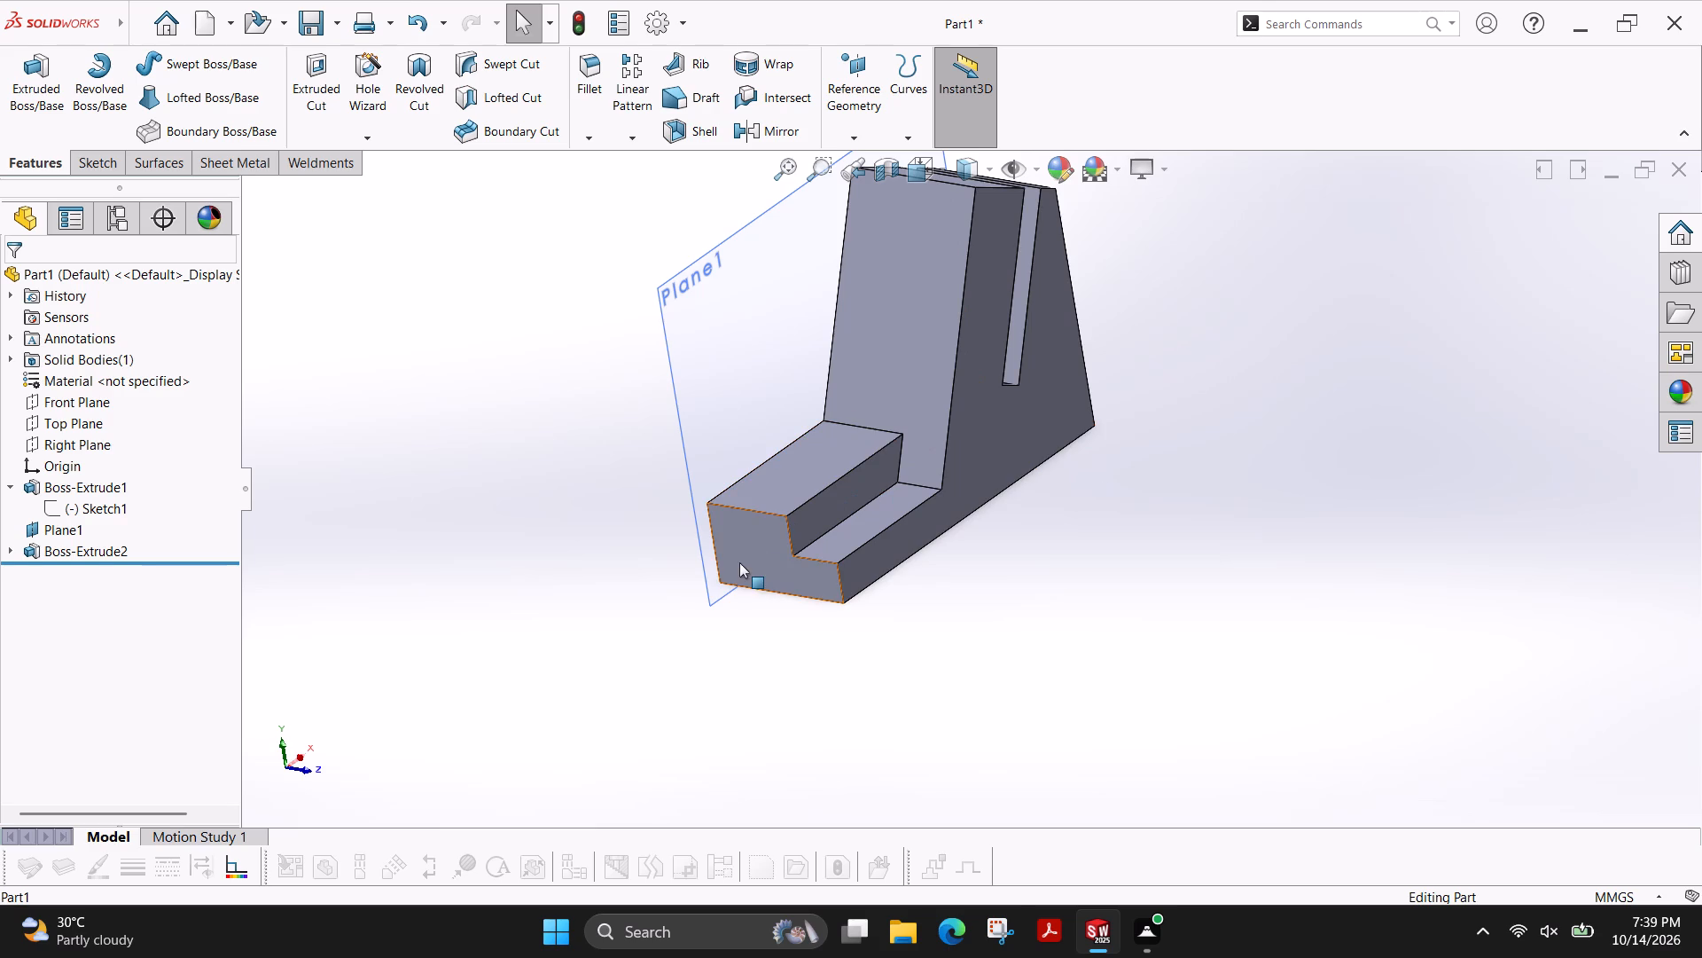
{"action": "left_click", "coordinate": [869, 136]}
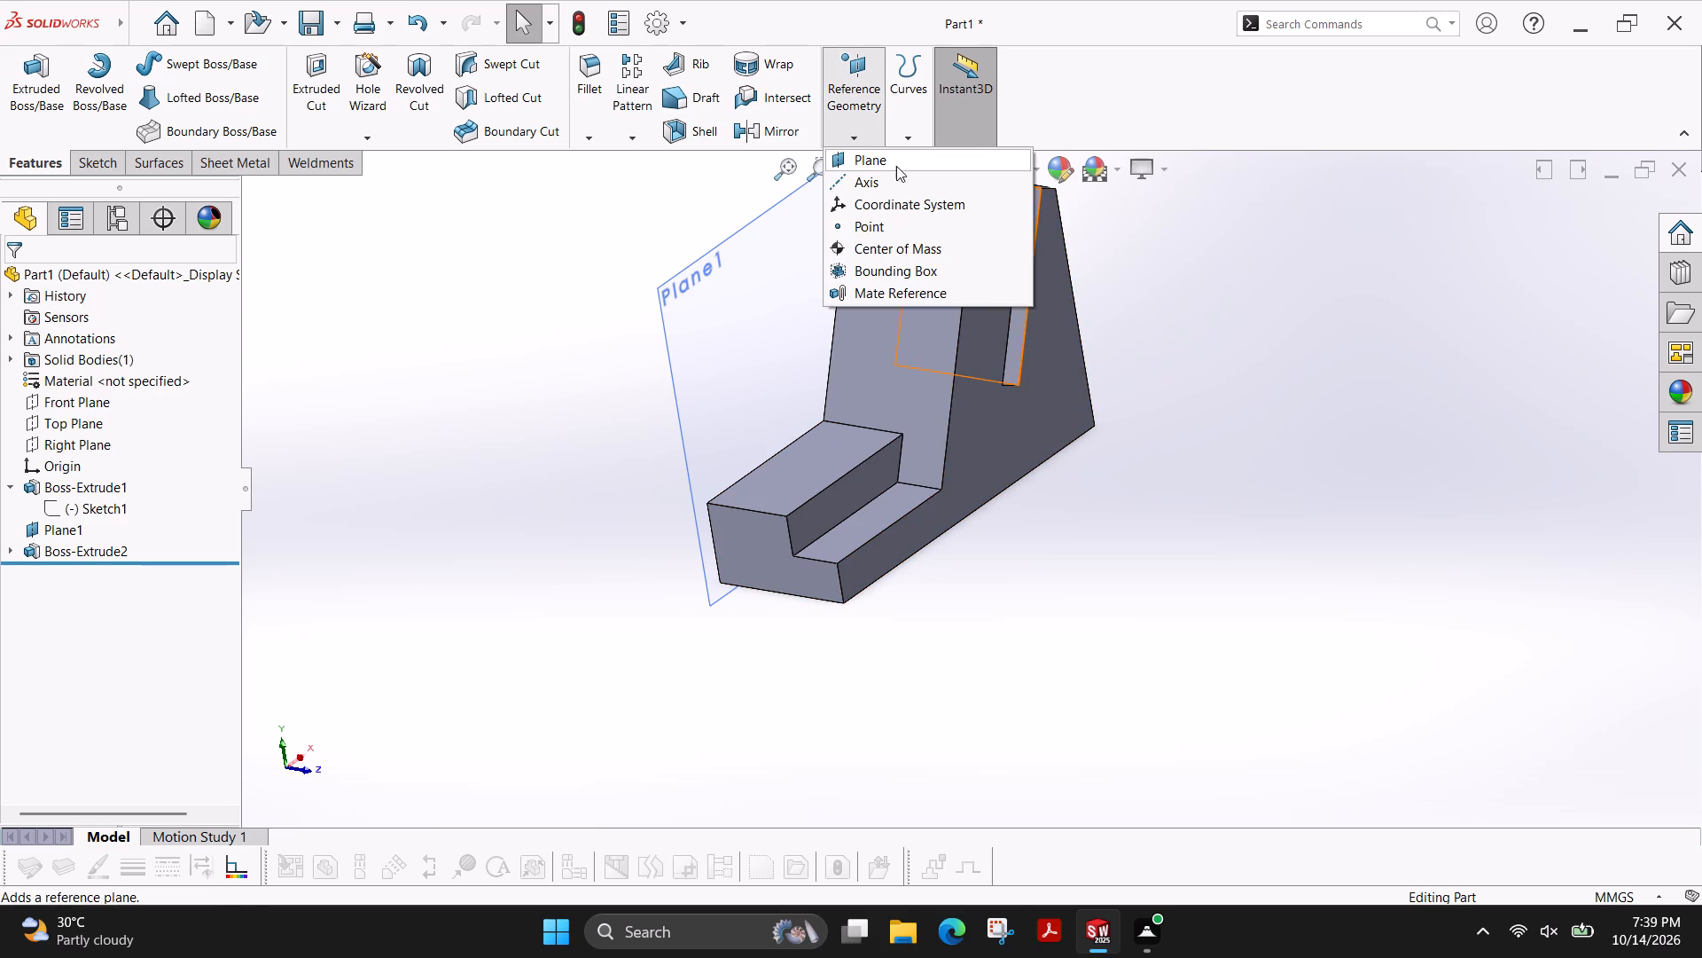
{"action": "left_click", "coordinate": [871, 161]}
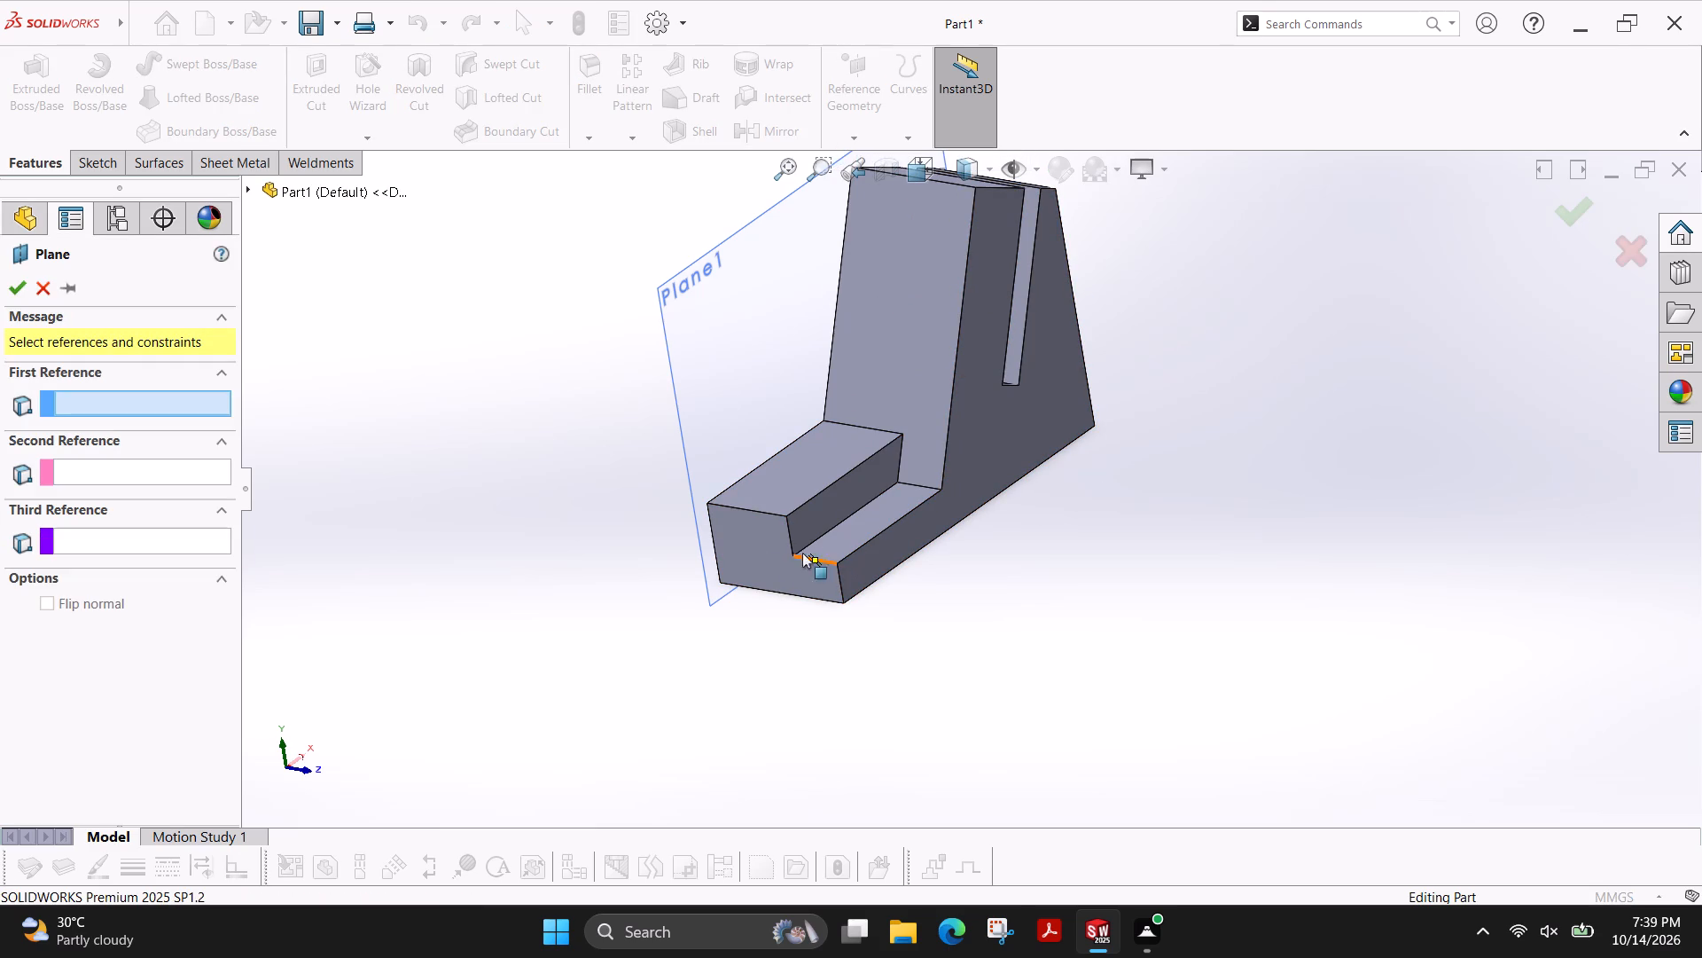
{"action": "left_click", "coordinate": [812, 585]}
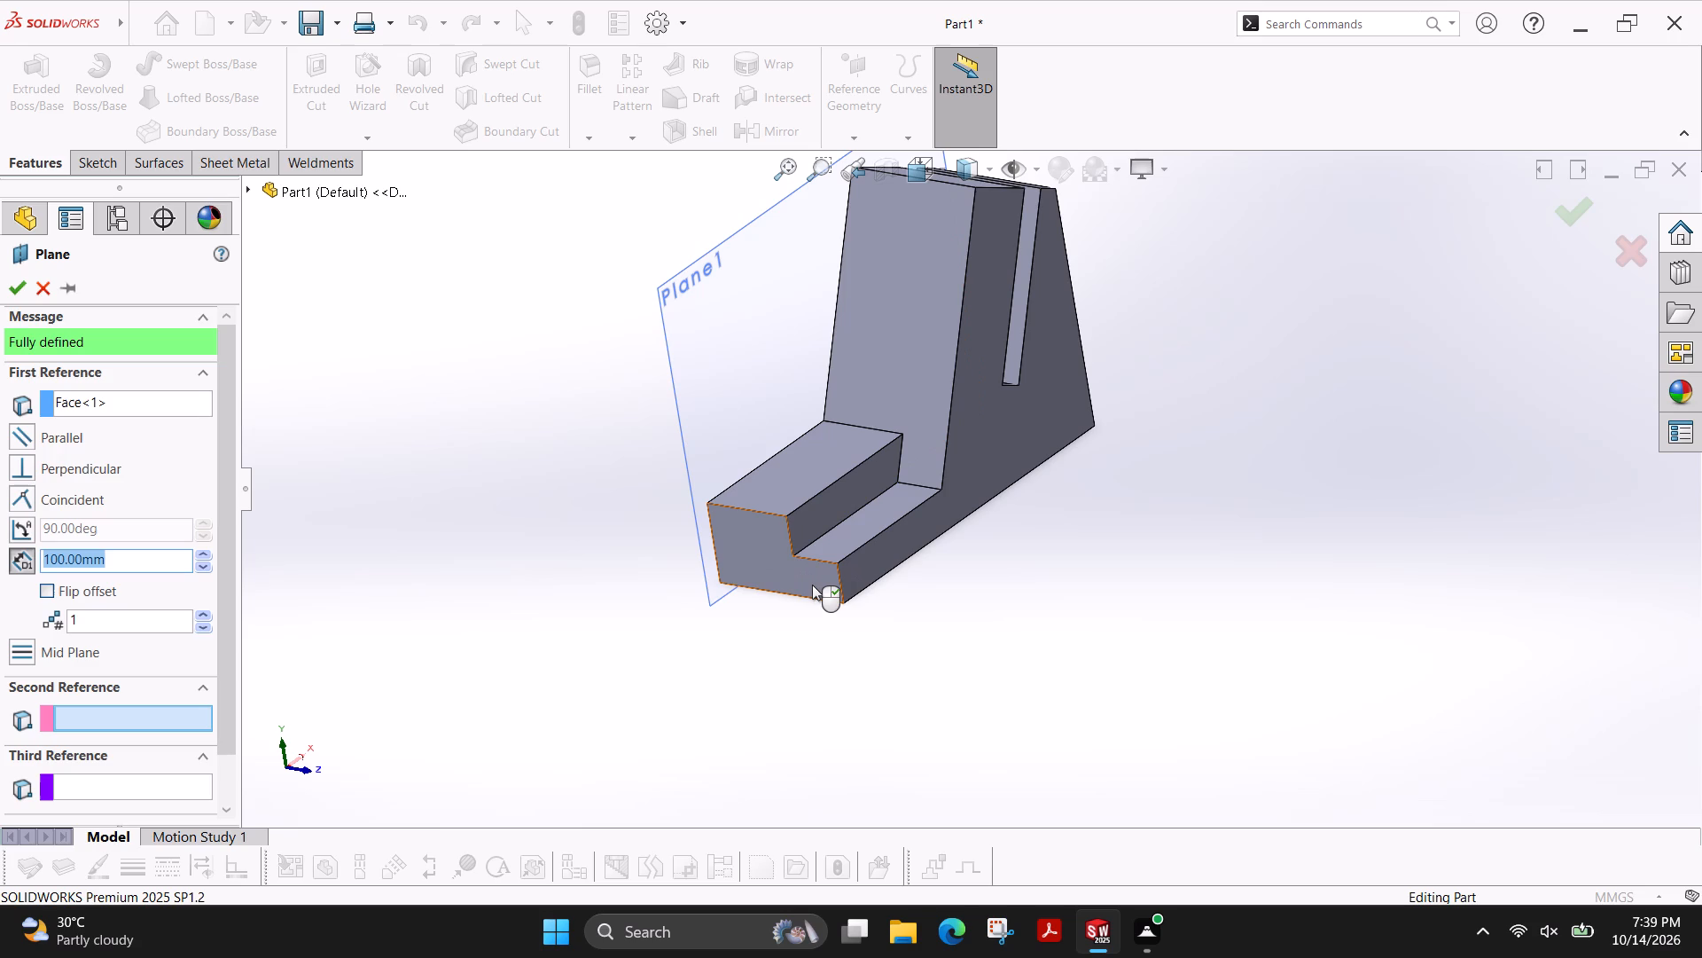
{"action": "left_click", "coordinate": [199, 569]}
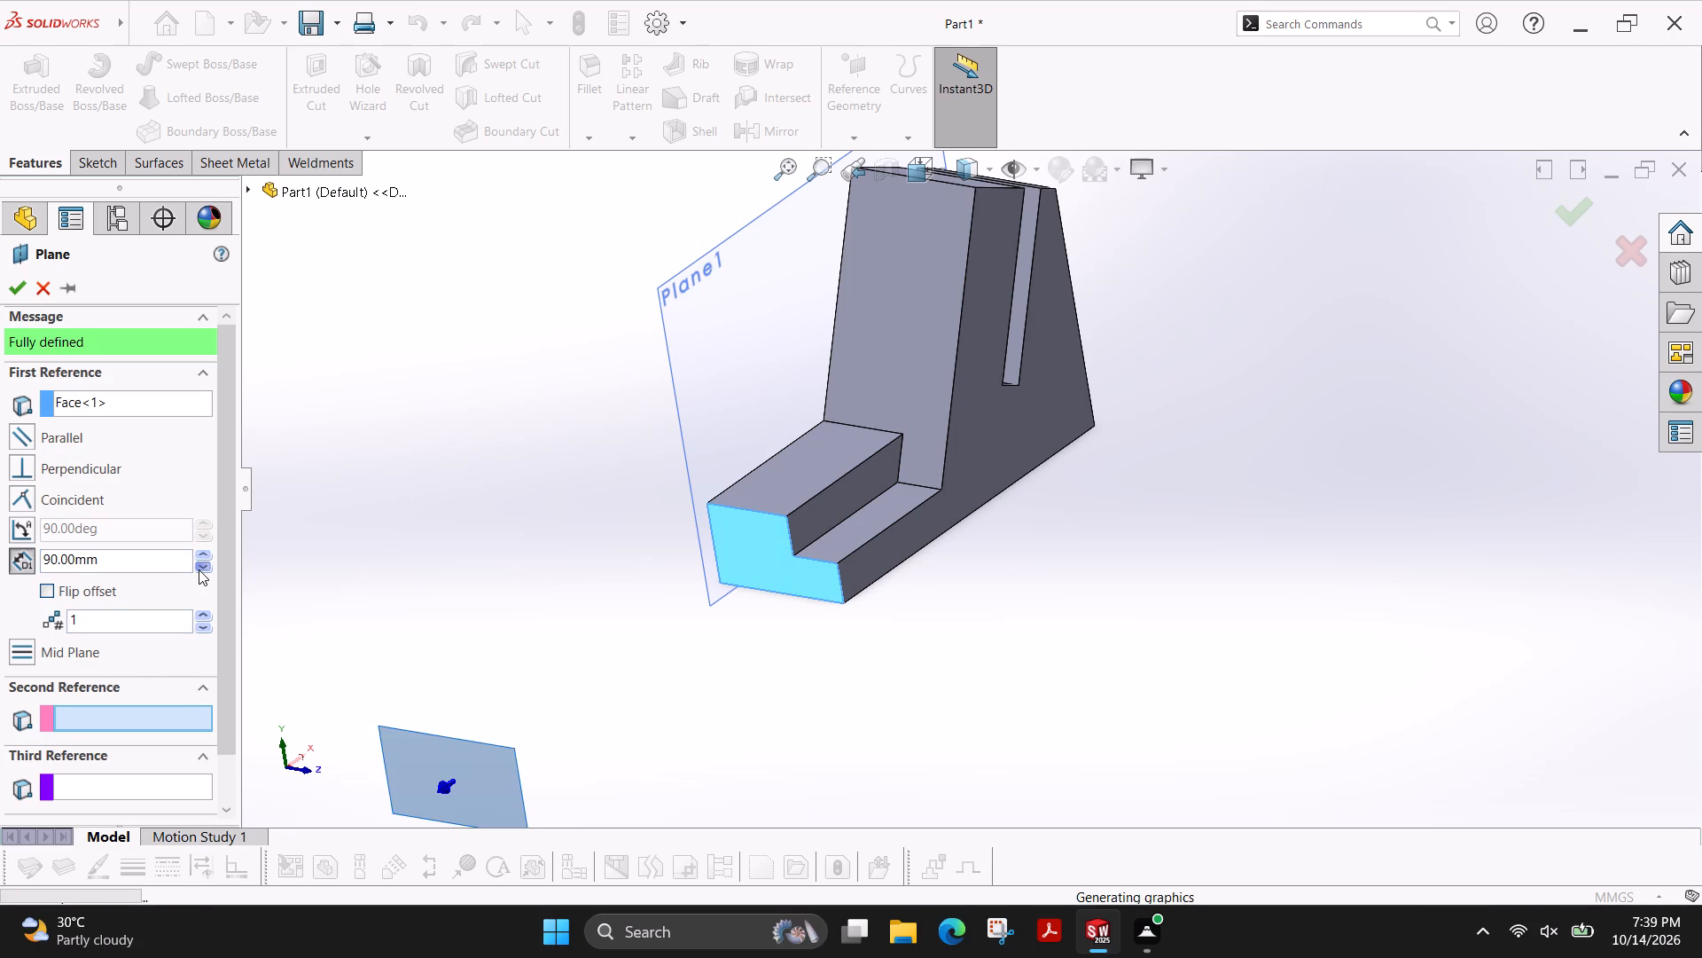
{"action": "left_click", "coordinate": [79, 591]}
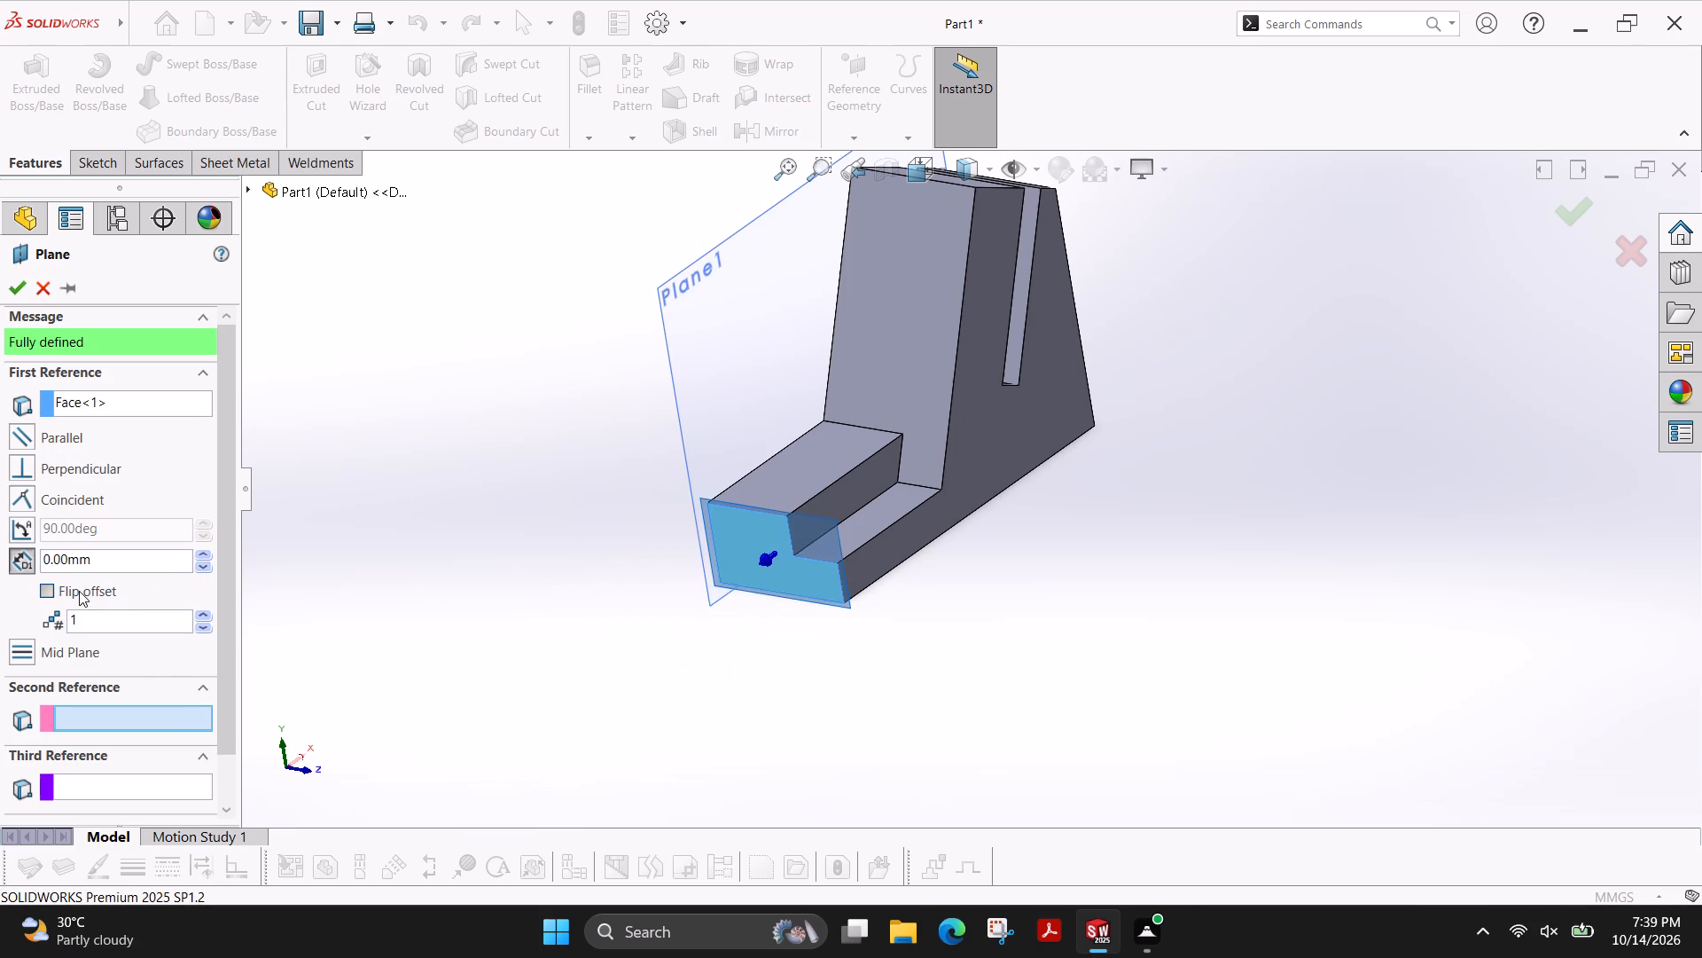
{"action": "triple_click", "coordinate": [204, 555]}
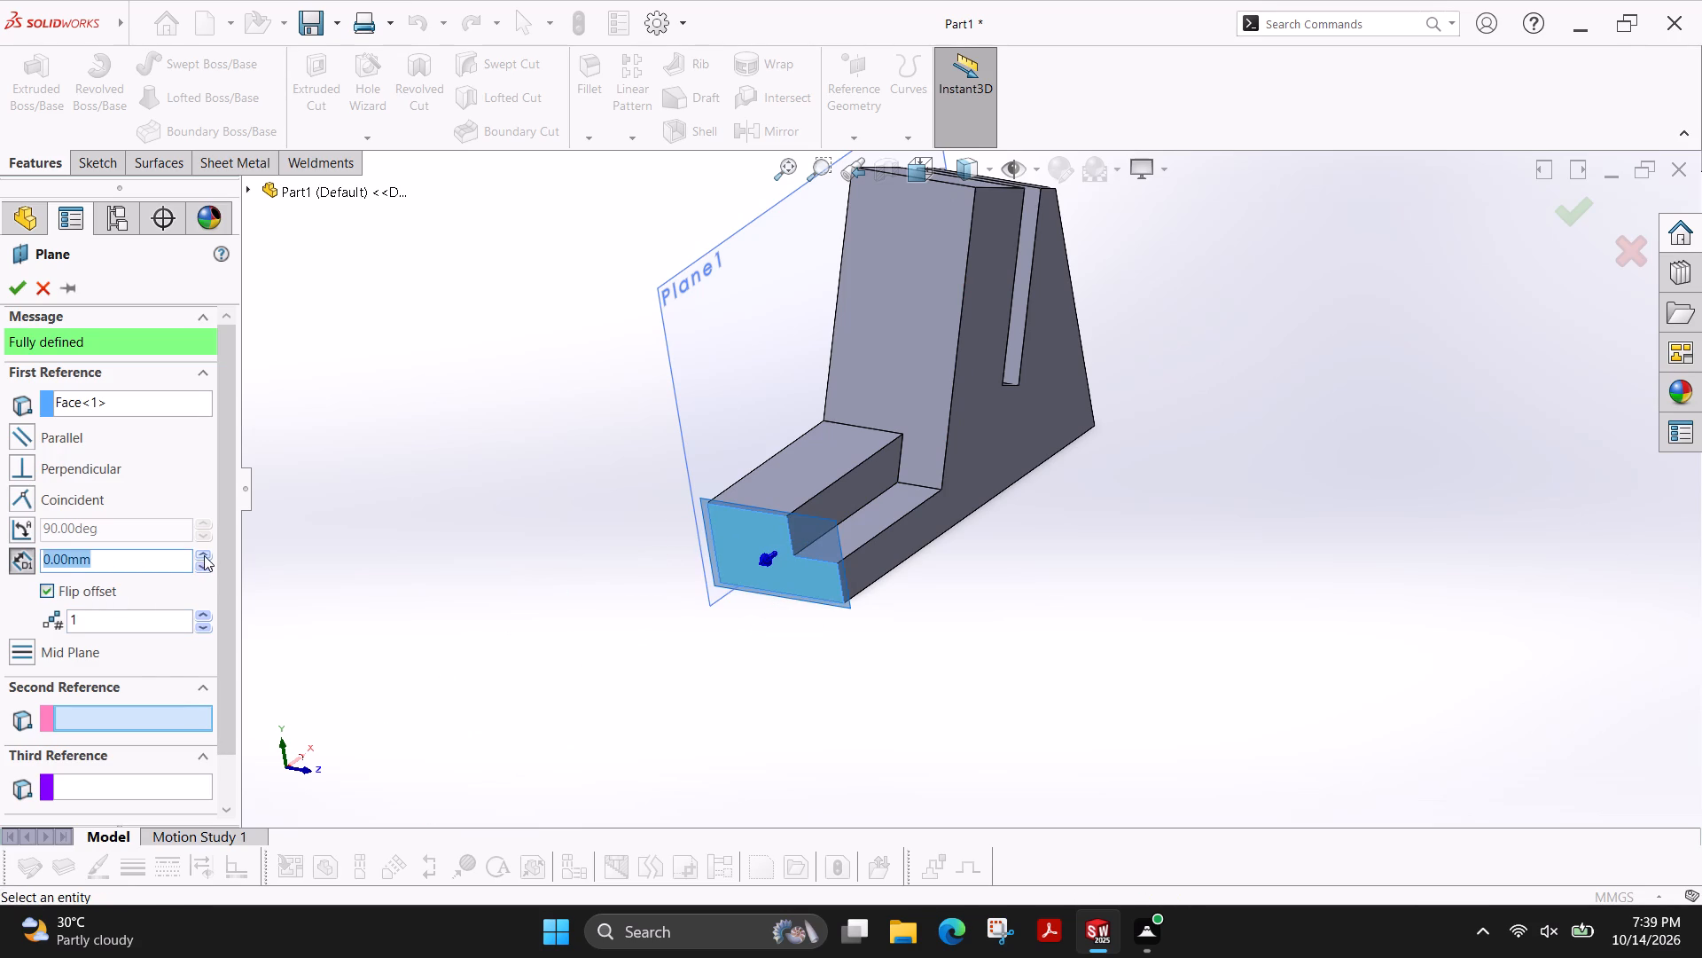
{"action": "double_click", "coordinate": [160, 563]}
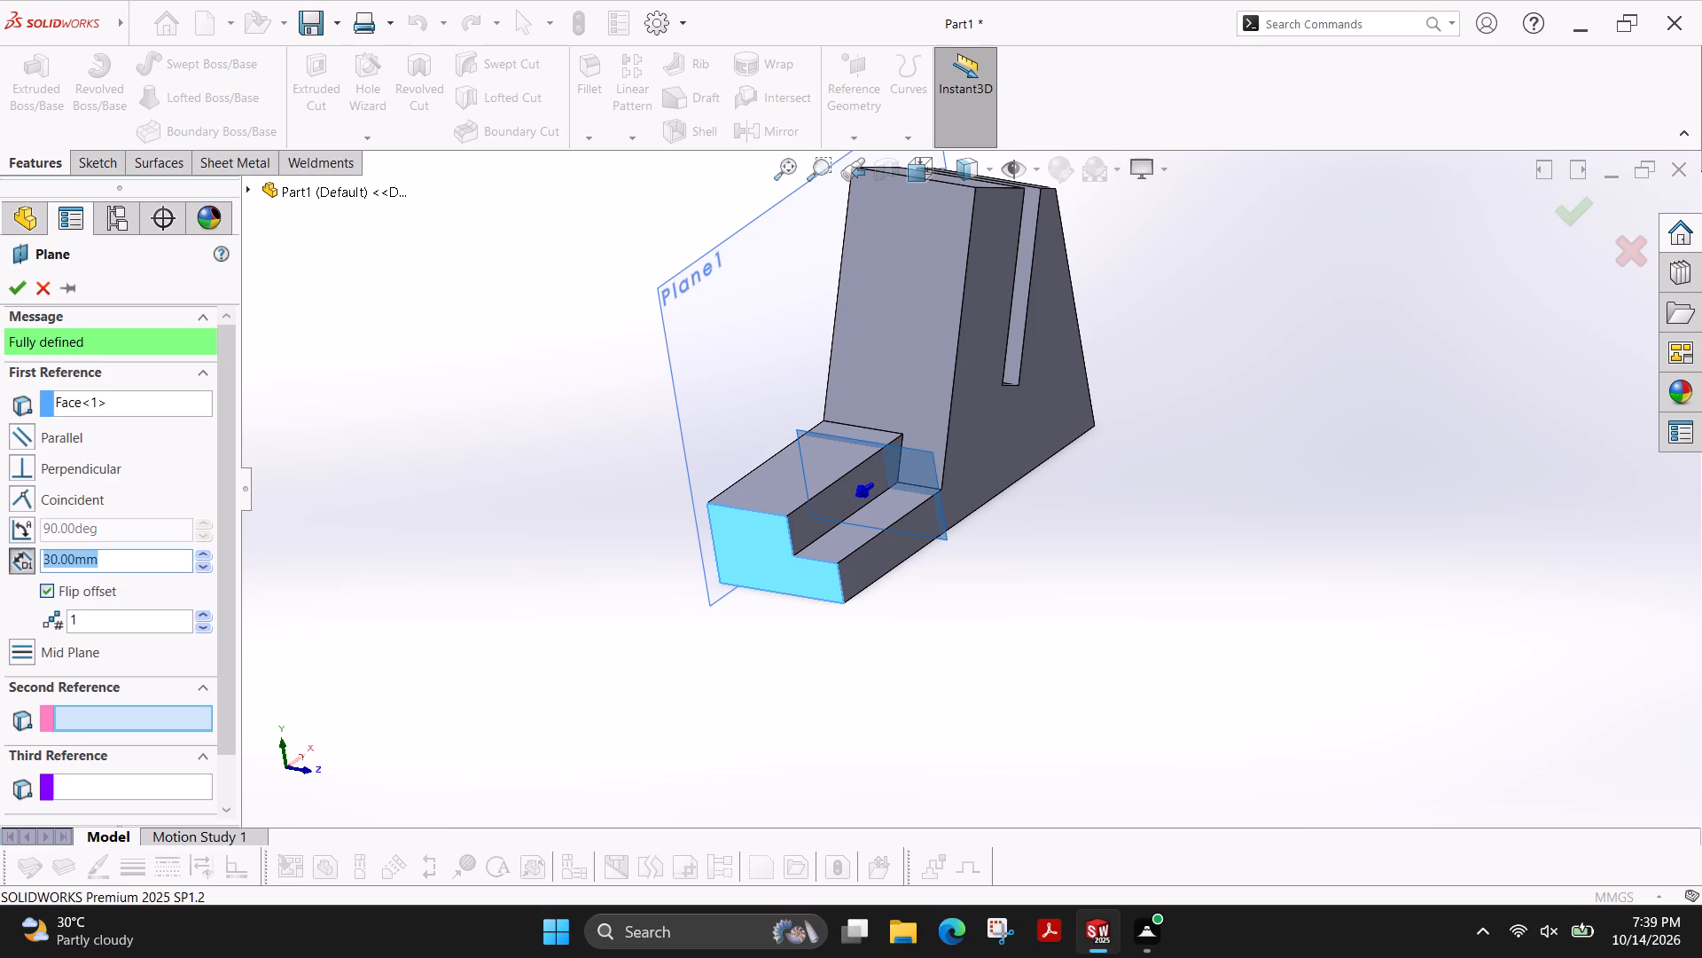
{"action": "key", "text": "2"}
{"action": "key", "text": "4"}
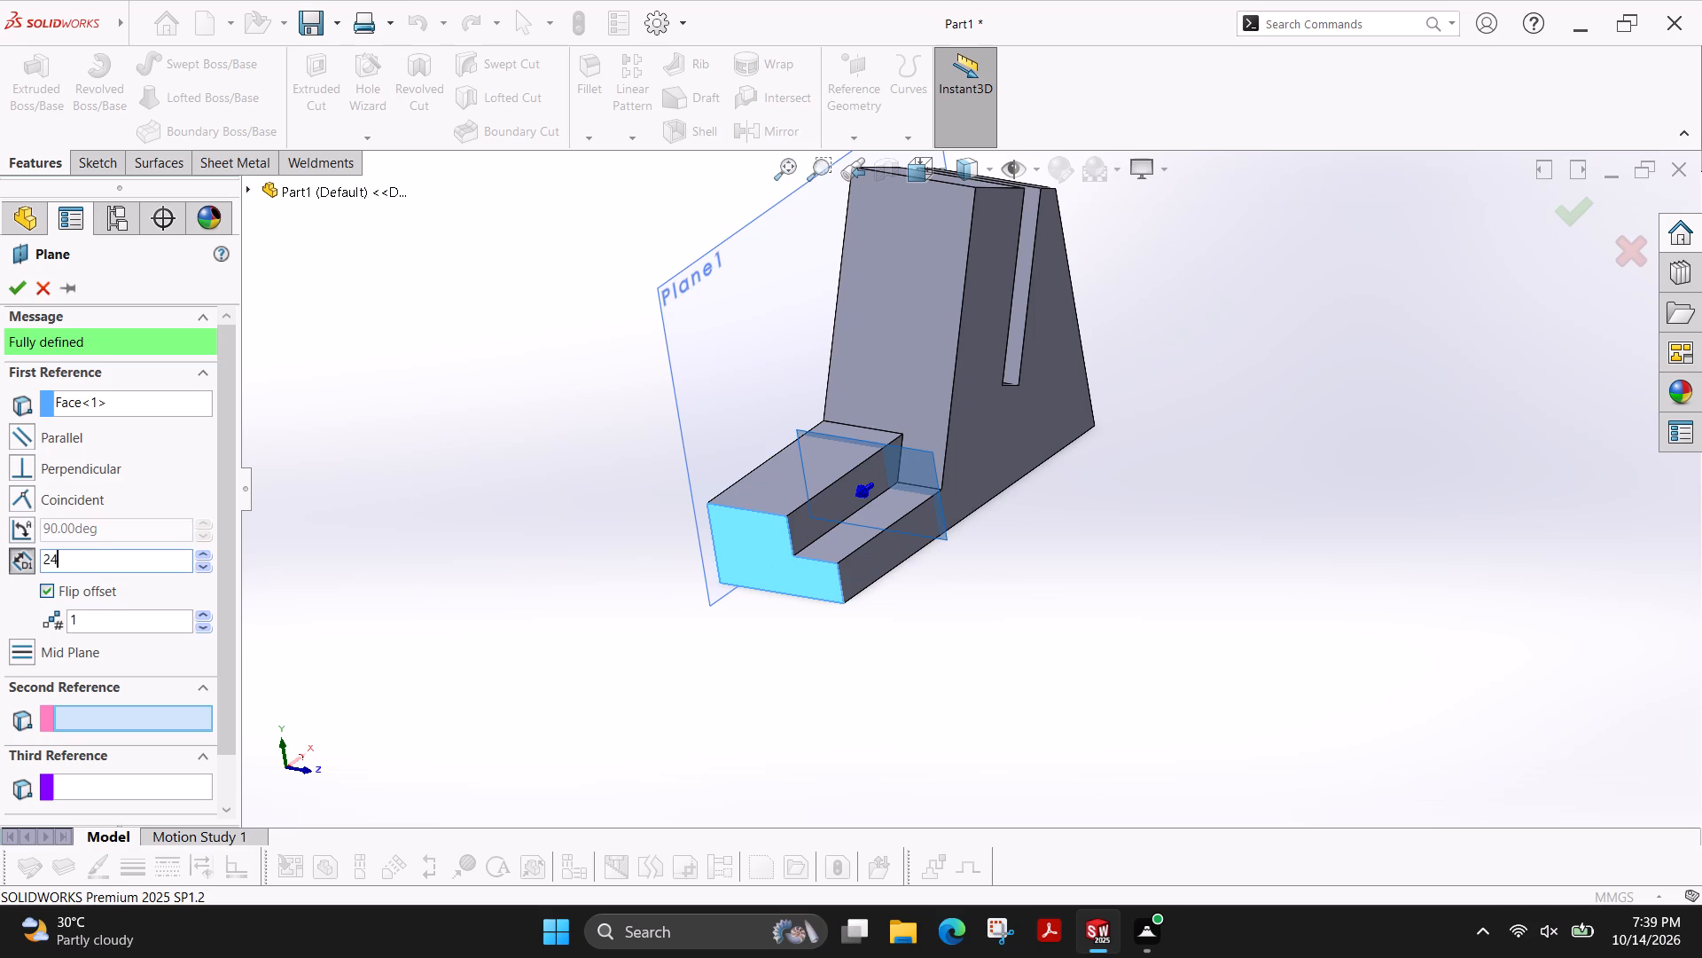
{"action": "key", "text": "Return"}
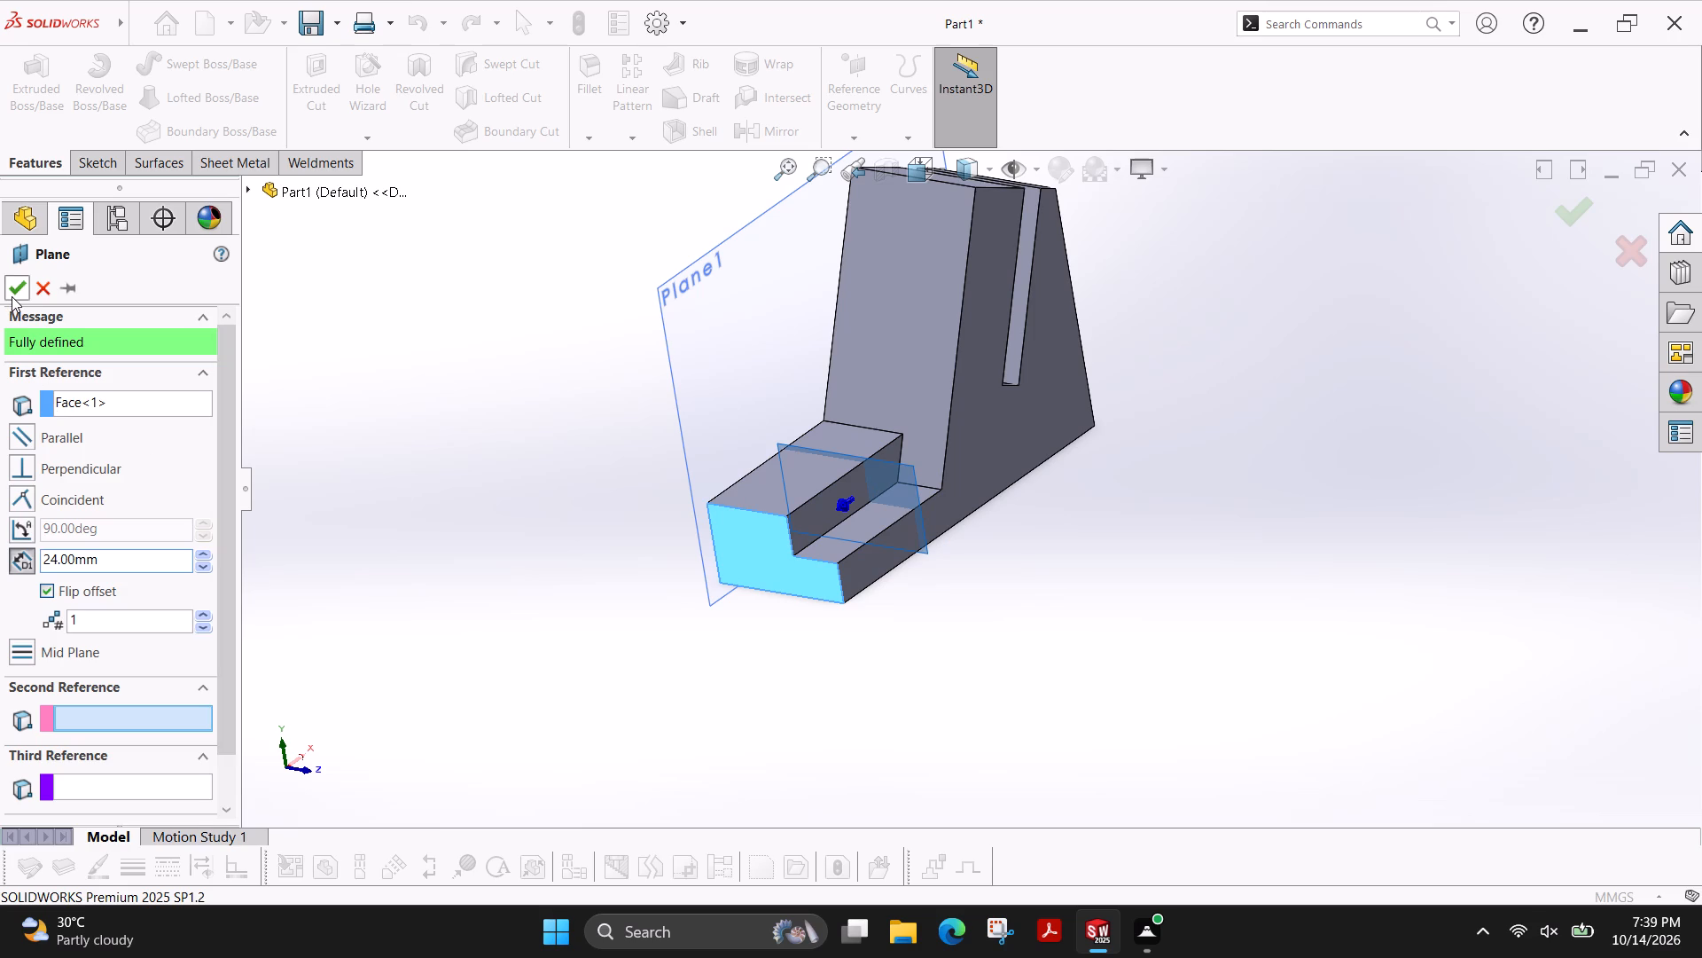
{"action": "triple_click", "coordinate": [199, 572]}
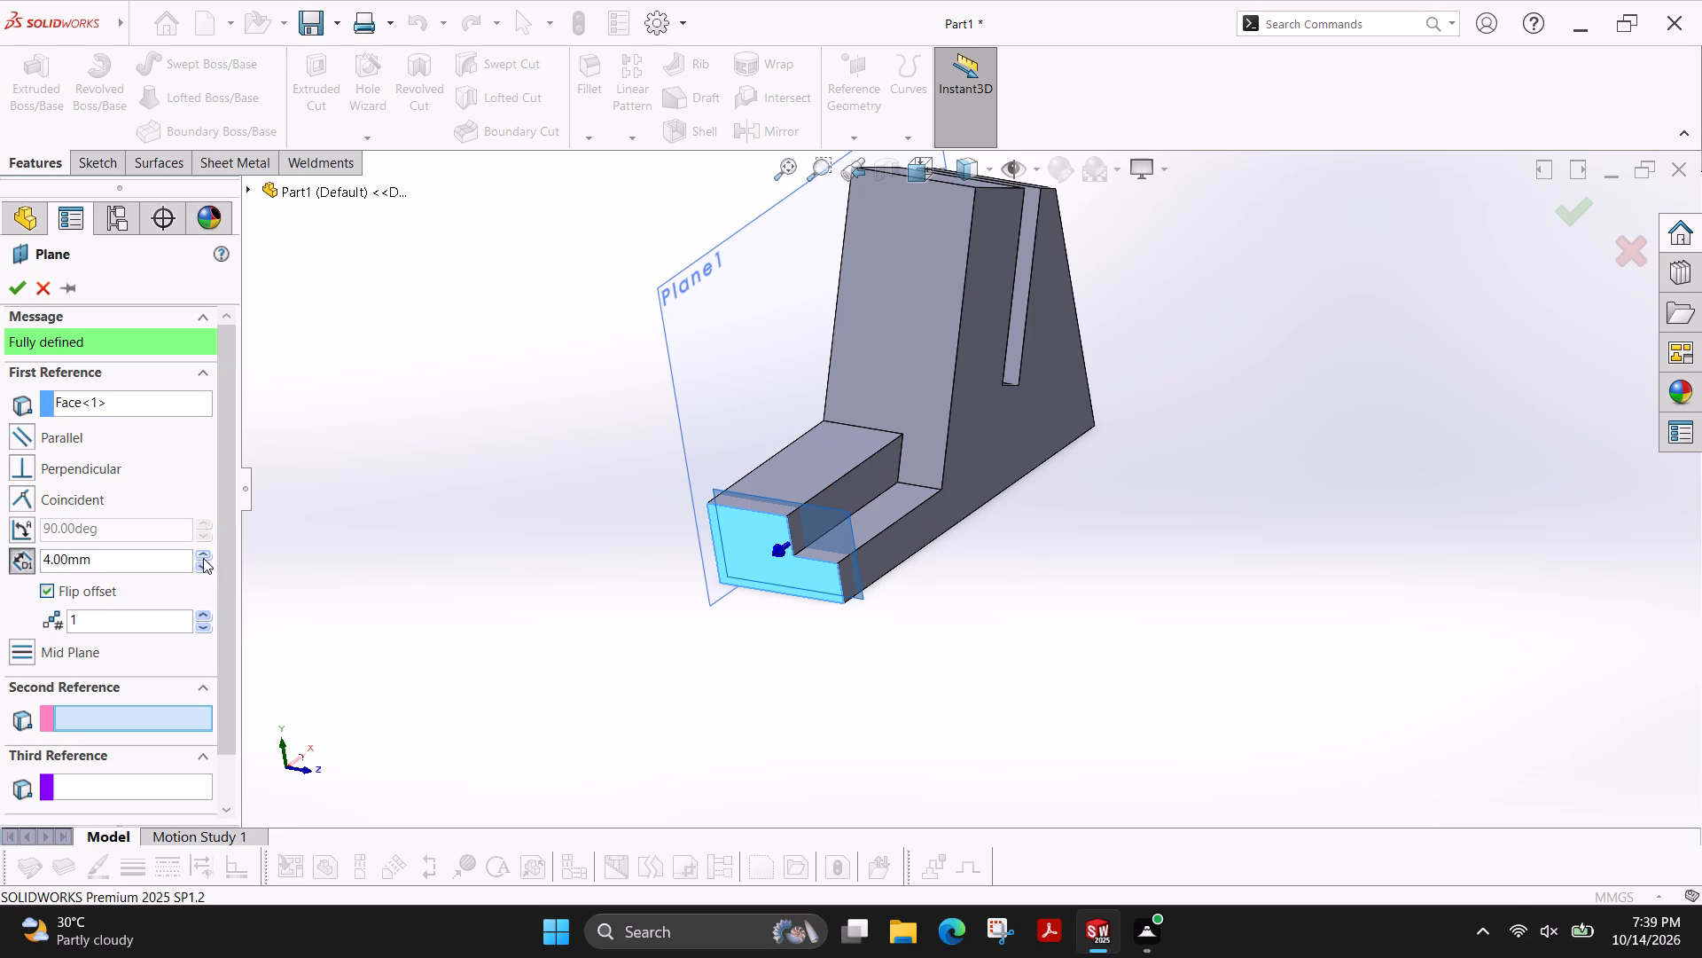
{"action": "double_click", "coordinate": [203, 558]}
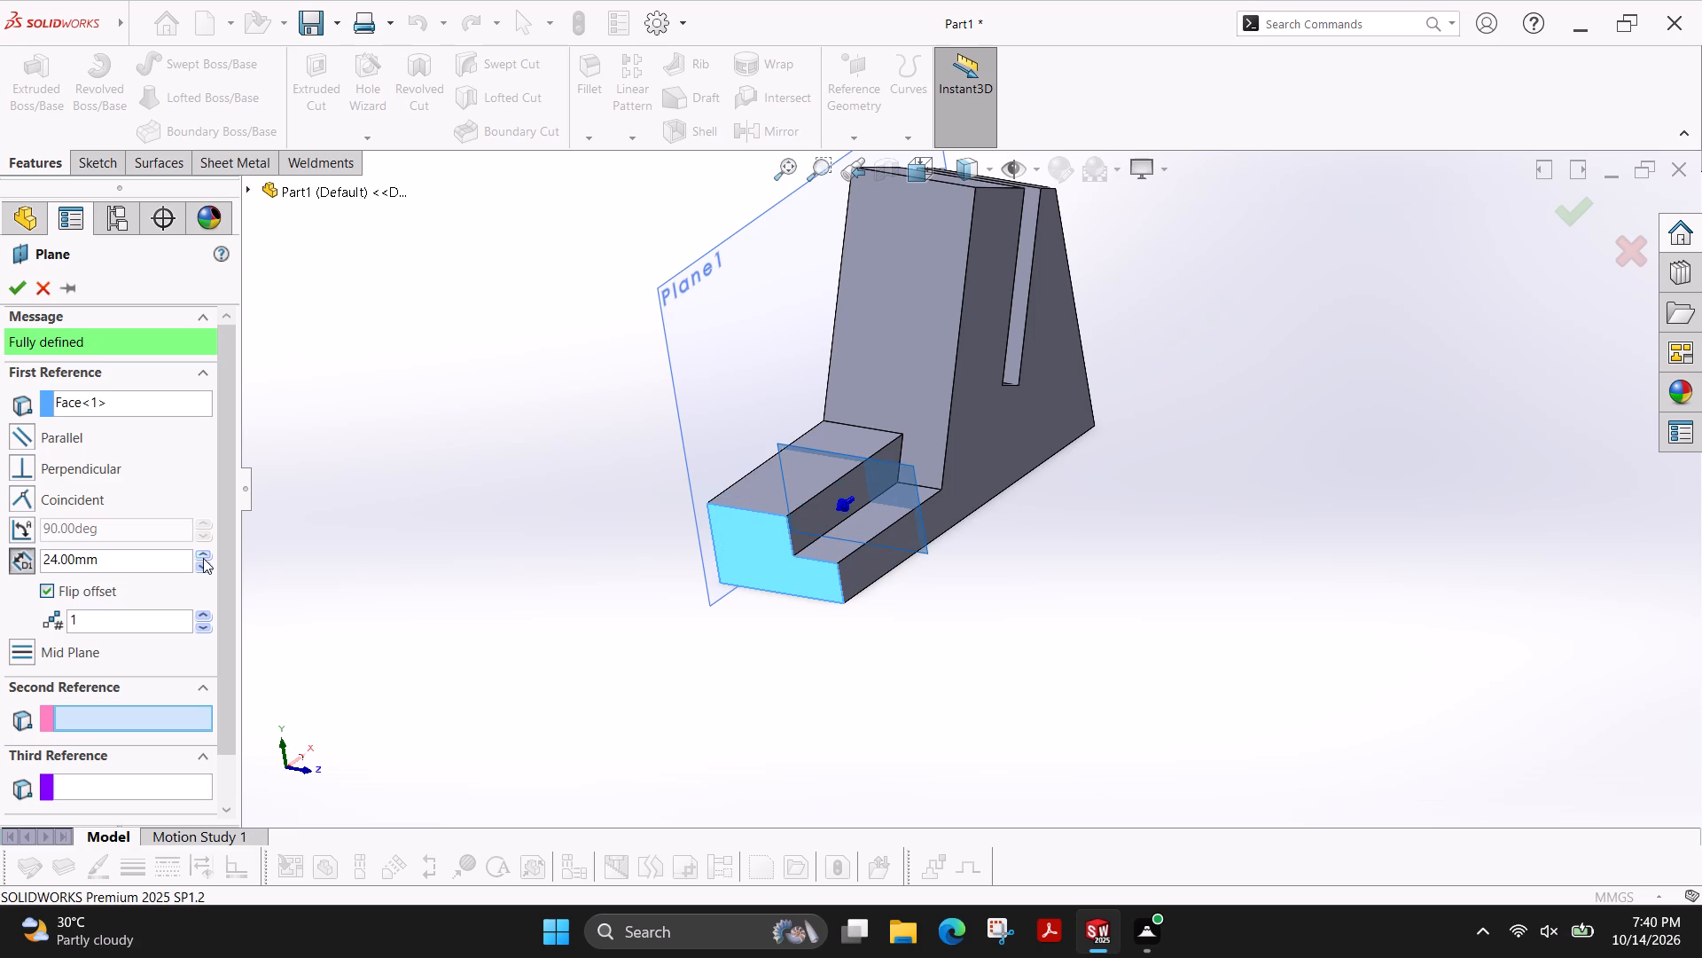
{"action": "left_click", "coordinate": [15, 295]}
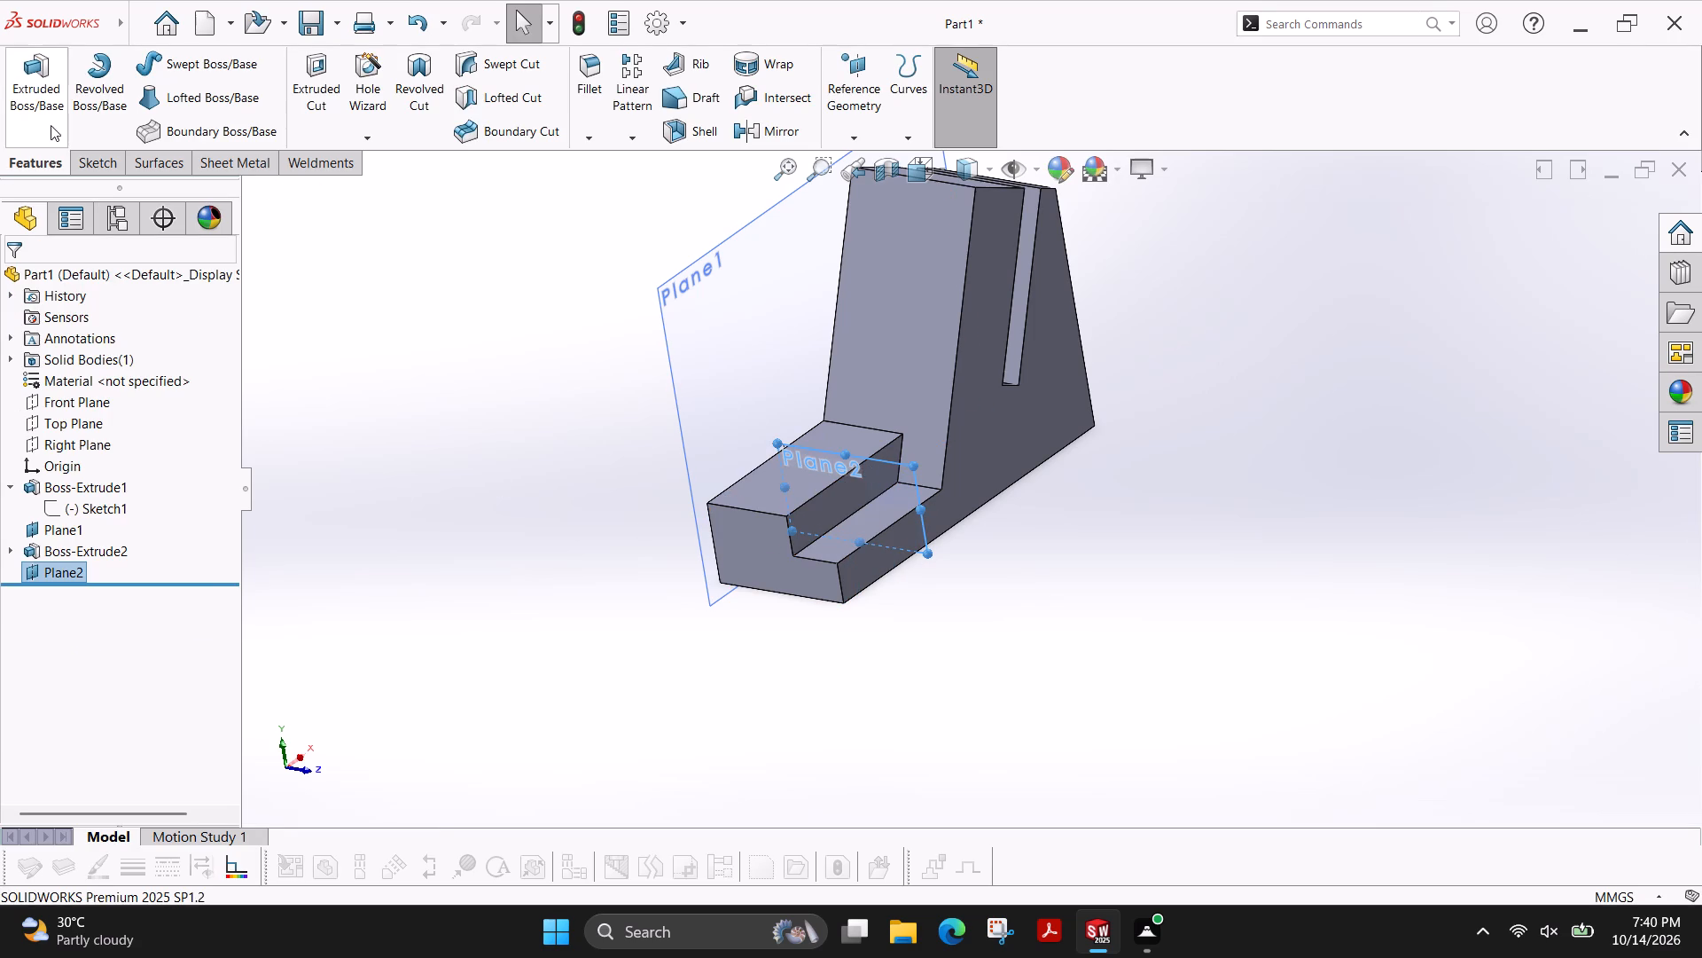
Start a sketch on the new offset plane.
{"action": "left_click", "coordinate": [104, 175]}
{"action": "left_click", "coordinate": [29, 90]}
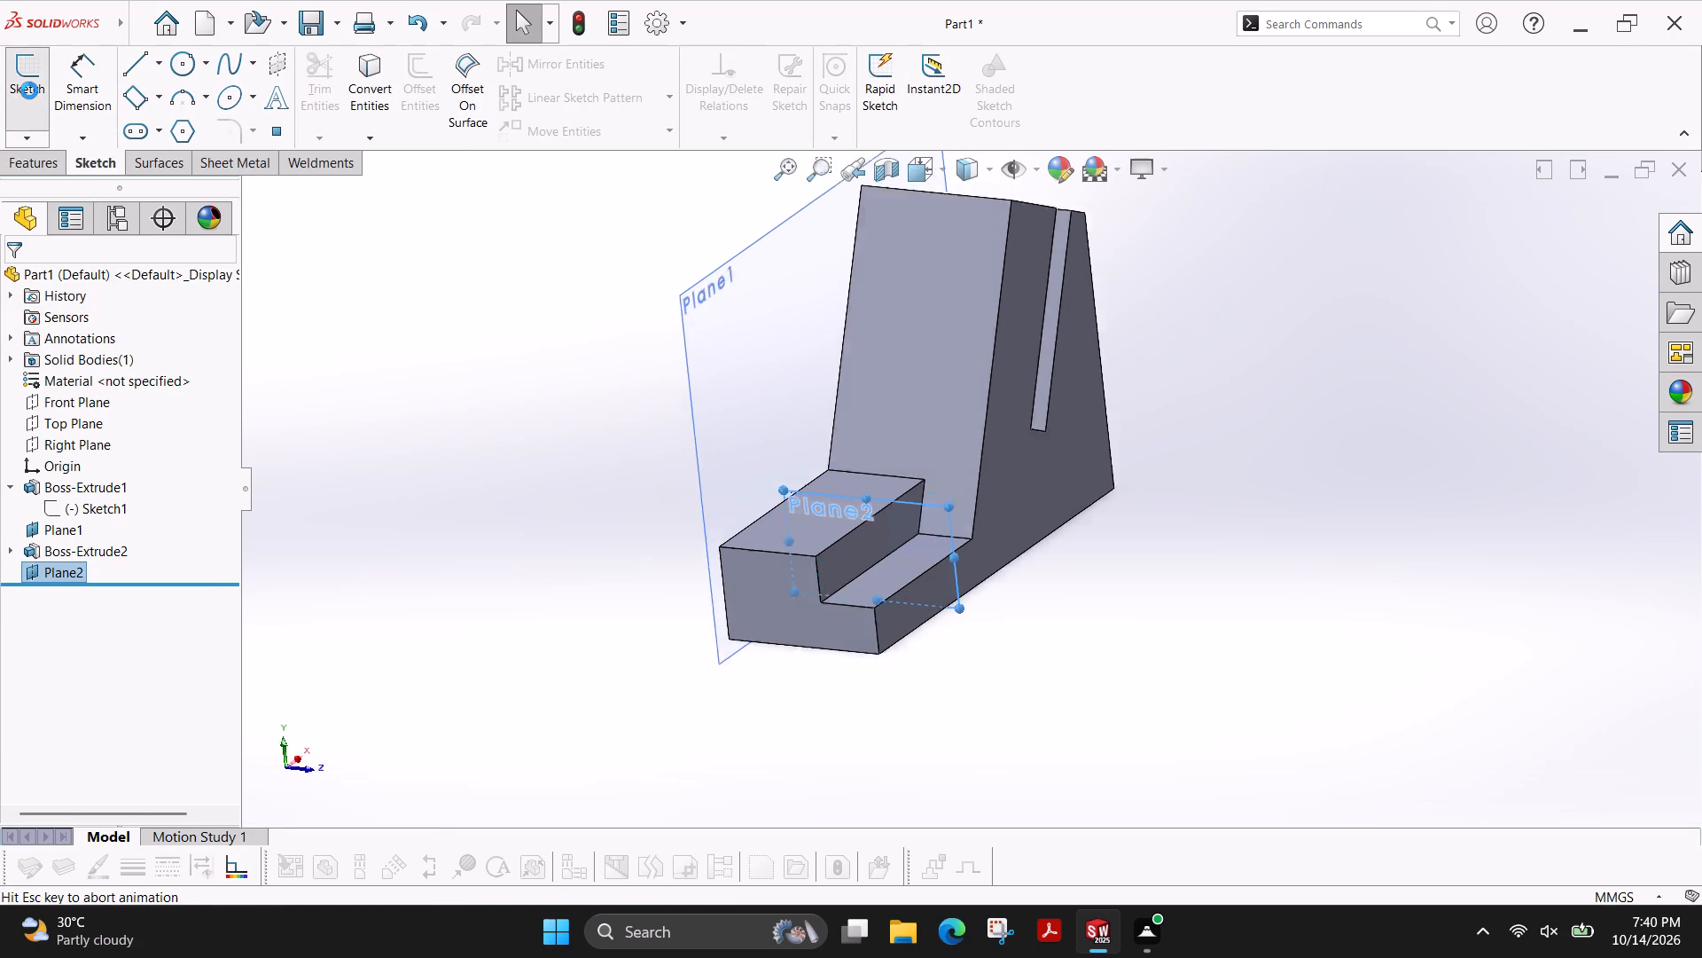
{"action": "scroll", "coordinate": [1050, 530], "scroll_direction": "down", "scroll_amount": 1}
{"action": "scroll", "coordinate": [1048, 530], "scroll_direction": "up", "scroll_amount": 1}
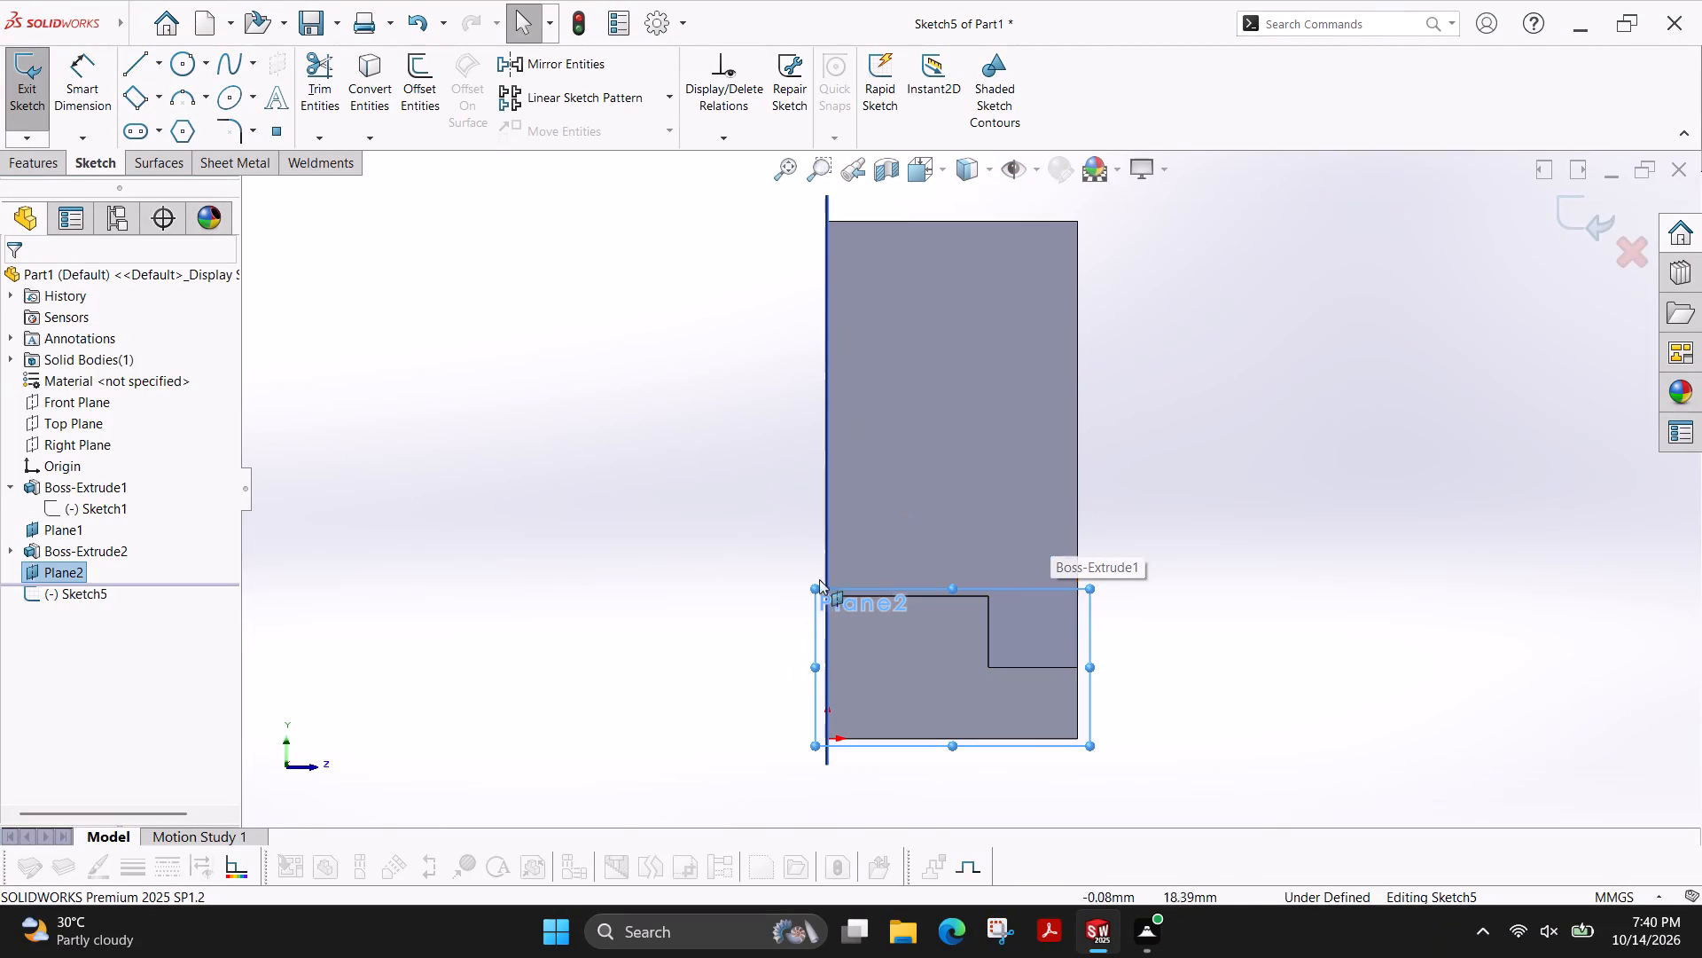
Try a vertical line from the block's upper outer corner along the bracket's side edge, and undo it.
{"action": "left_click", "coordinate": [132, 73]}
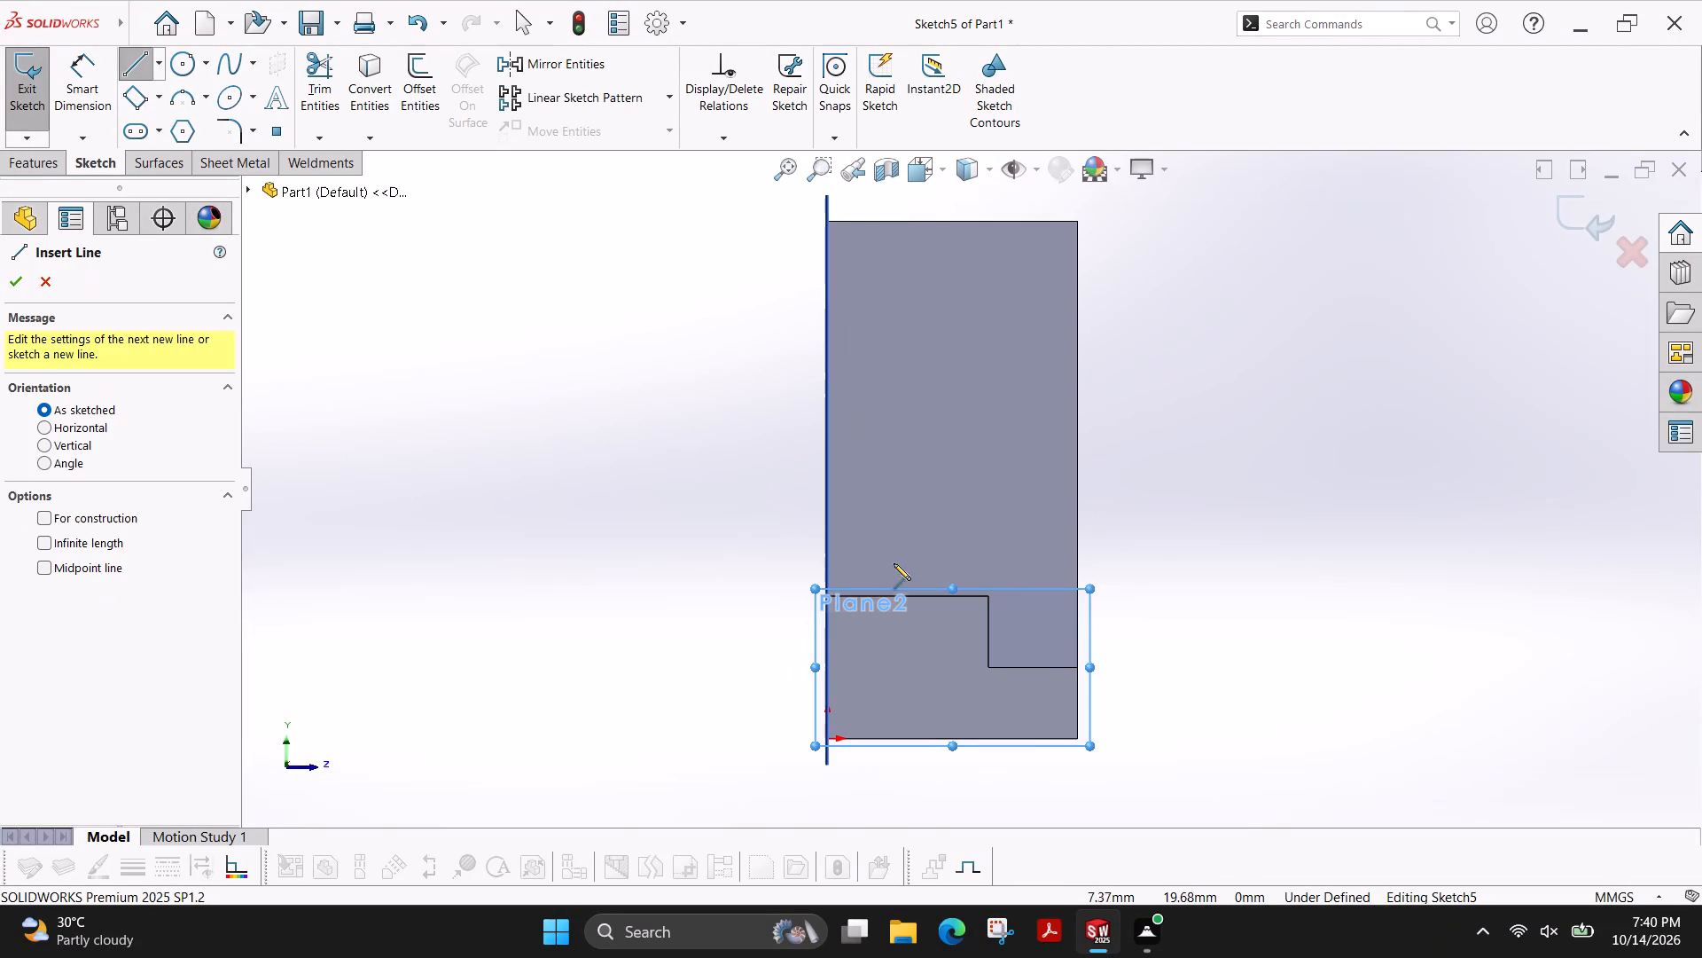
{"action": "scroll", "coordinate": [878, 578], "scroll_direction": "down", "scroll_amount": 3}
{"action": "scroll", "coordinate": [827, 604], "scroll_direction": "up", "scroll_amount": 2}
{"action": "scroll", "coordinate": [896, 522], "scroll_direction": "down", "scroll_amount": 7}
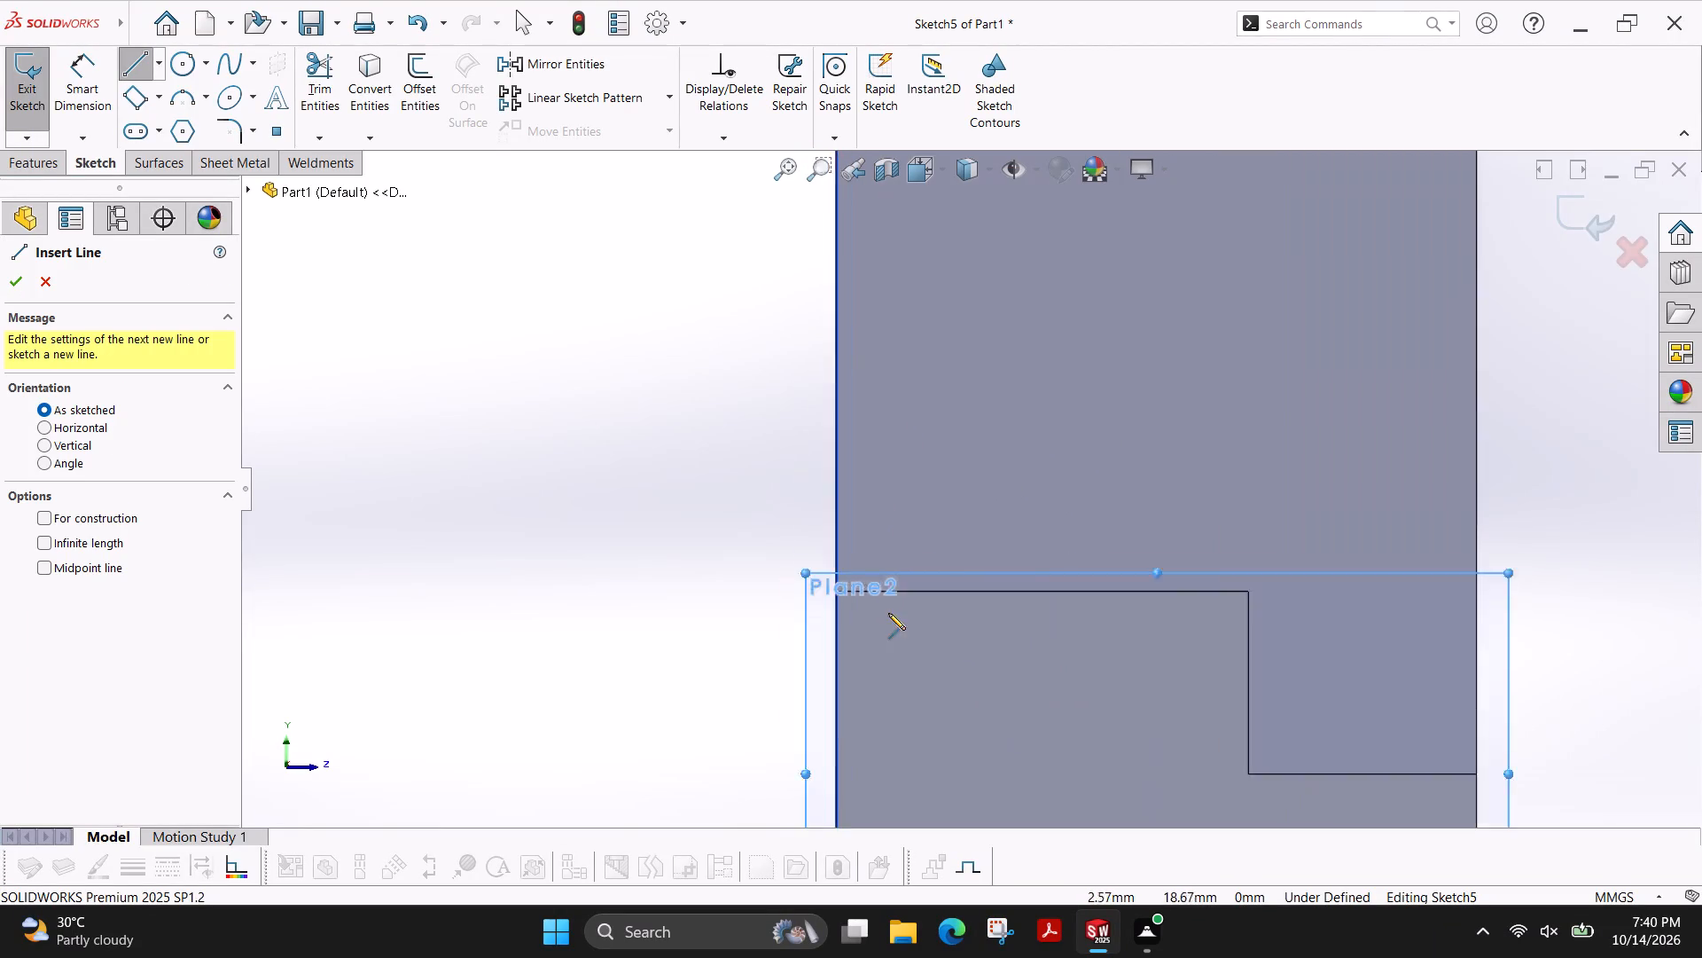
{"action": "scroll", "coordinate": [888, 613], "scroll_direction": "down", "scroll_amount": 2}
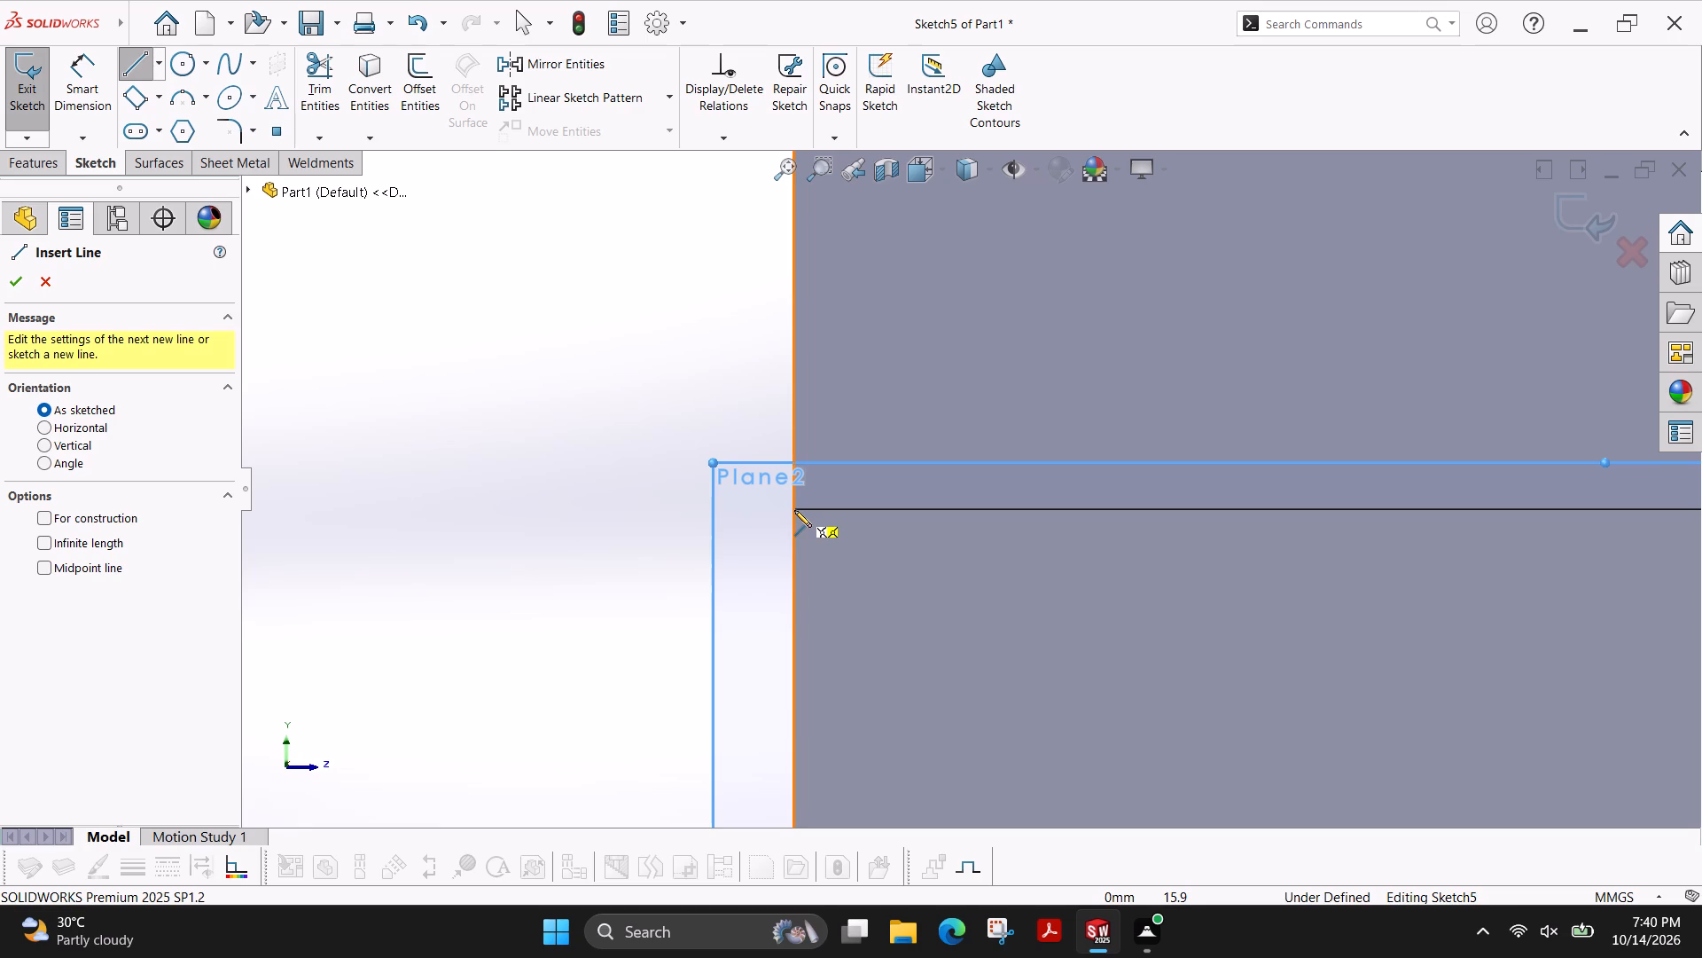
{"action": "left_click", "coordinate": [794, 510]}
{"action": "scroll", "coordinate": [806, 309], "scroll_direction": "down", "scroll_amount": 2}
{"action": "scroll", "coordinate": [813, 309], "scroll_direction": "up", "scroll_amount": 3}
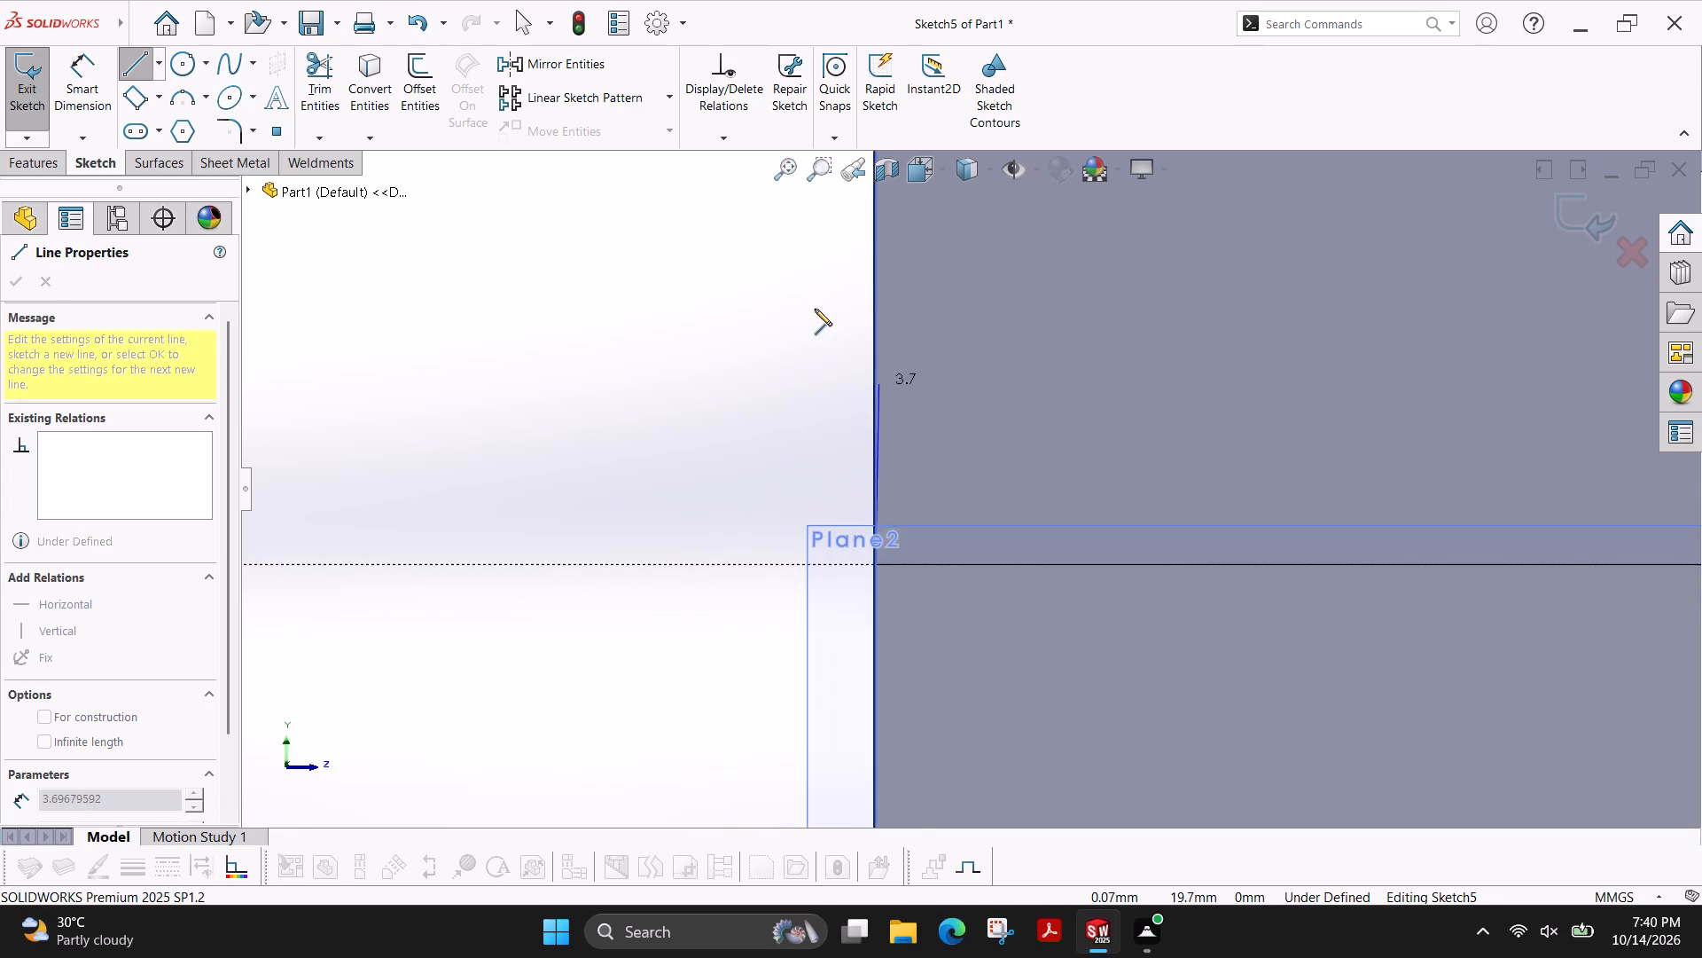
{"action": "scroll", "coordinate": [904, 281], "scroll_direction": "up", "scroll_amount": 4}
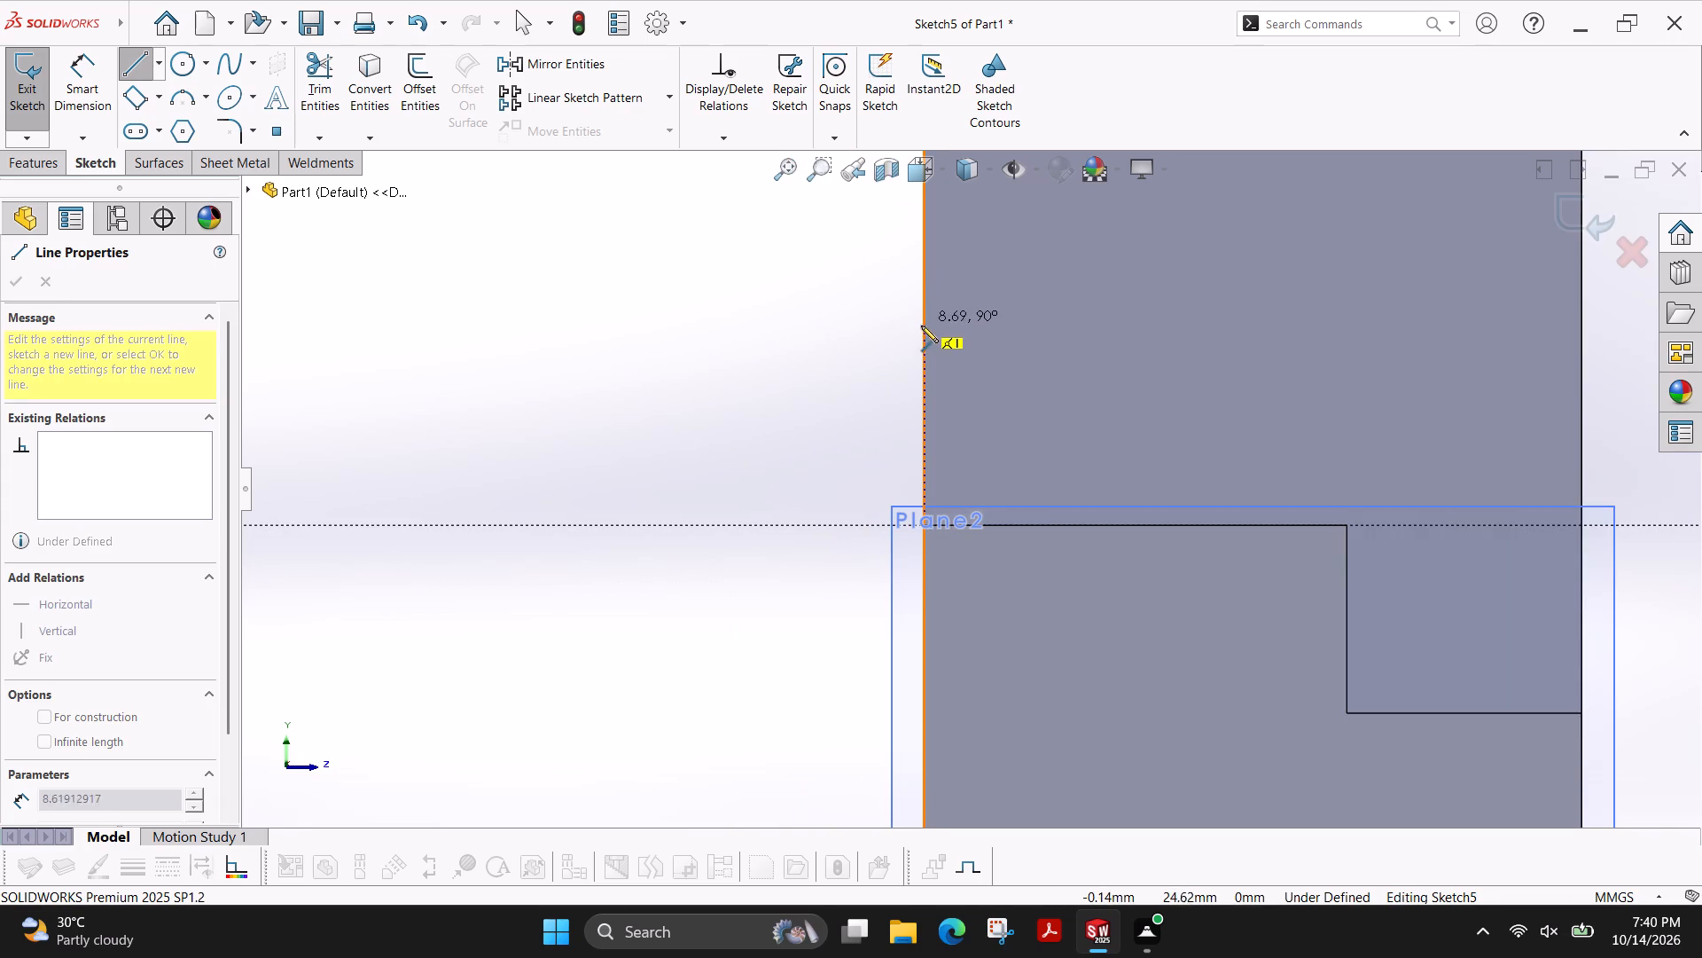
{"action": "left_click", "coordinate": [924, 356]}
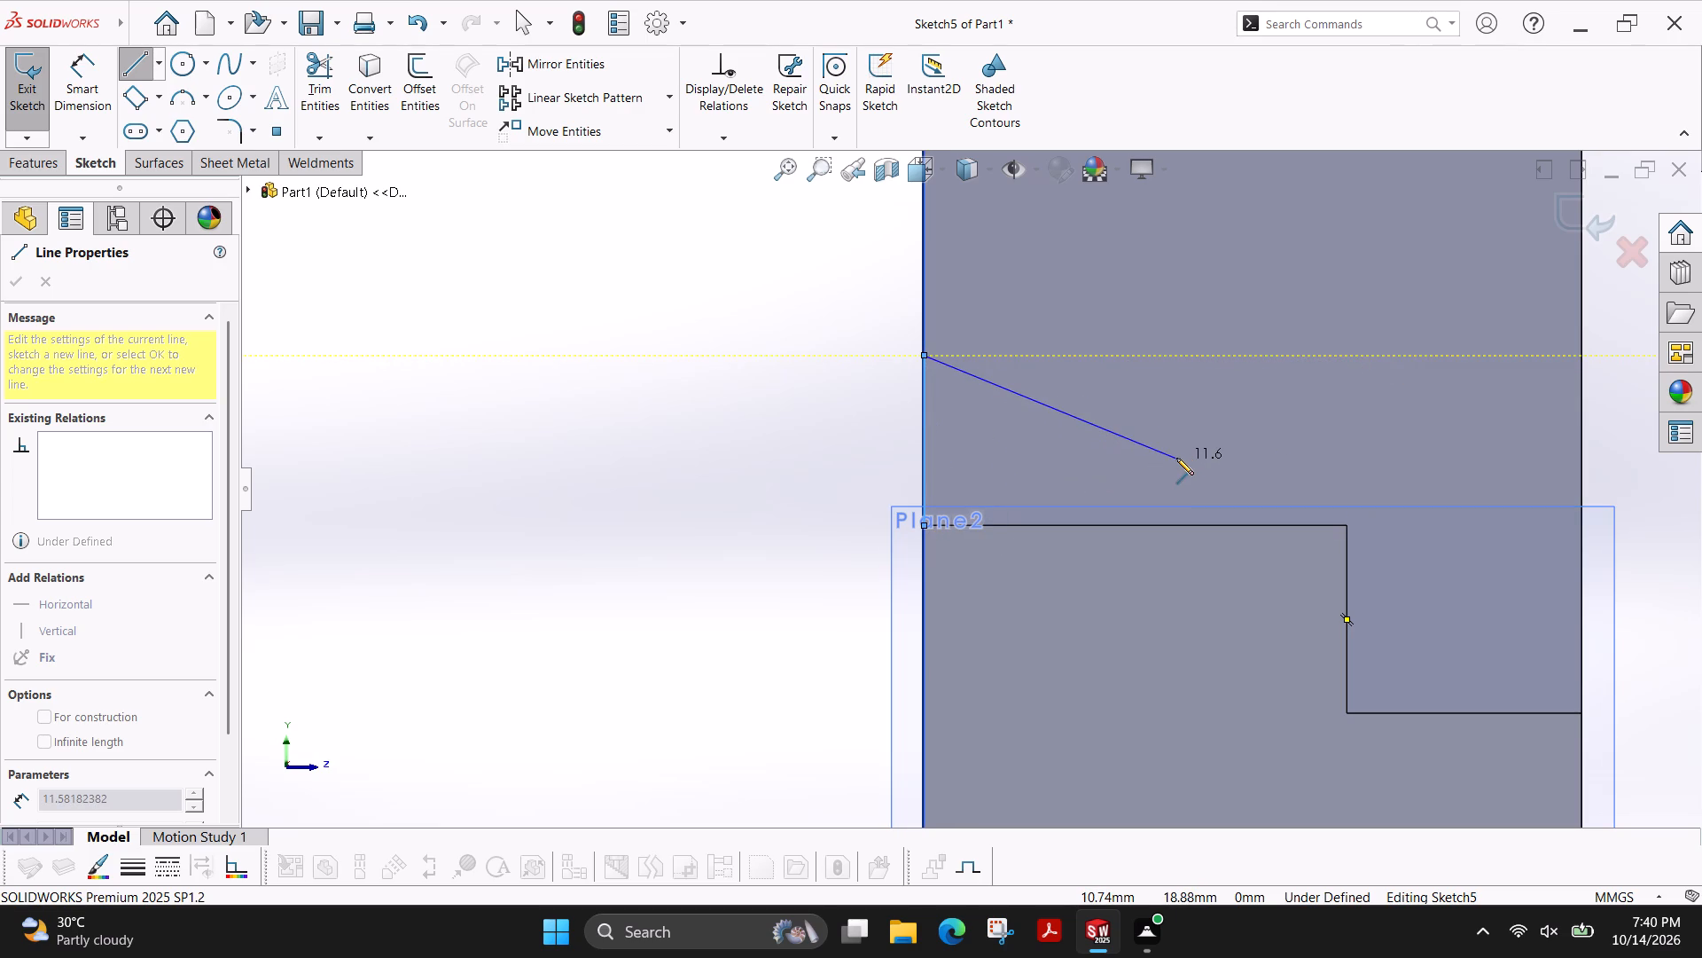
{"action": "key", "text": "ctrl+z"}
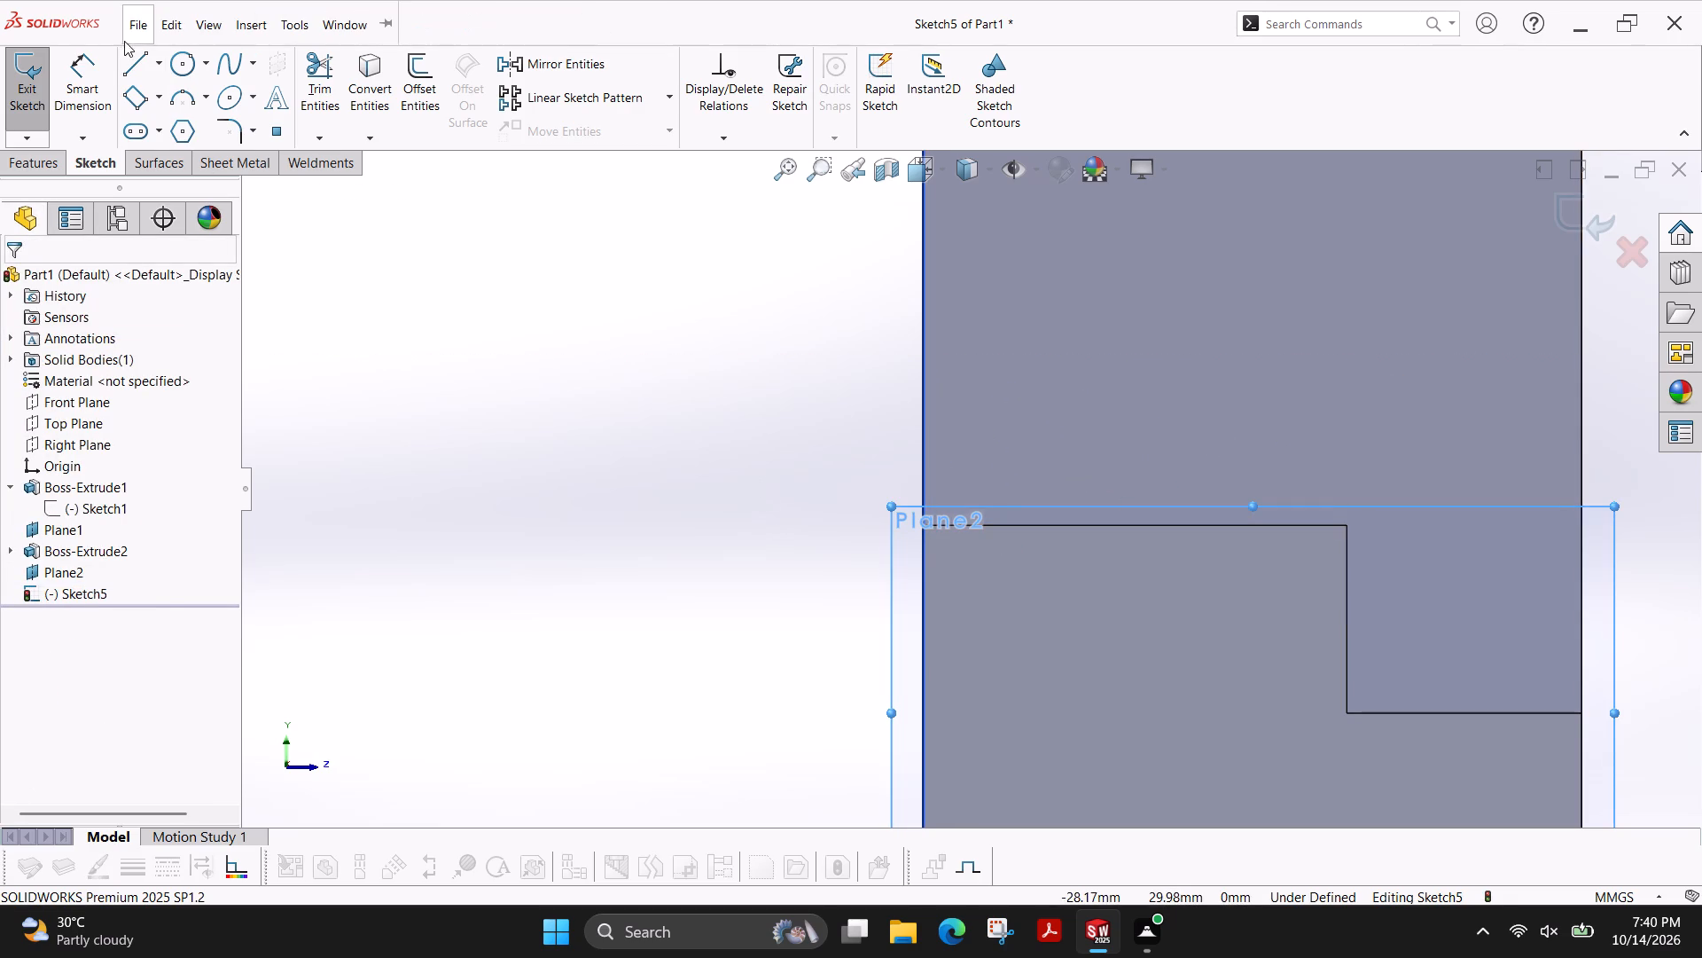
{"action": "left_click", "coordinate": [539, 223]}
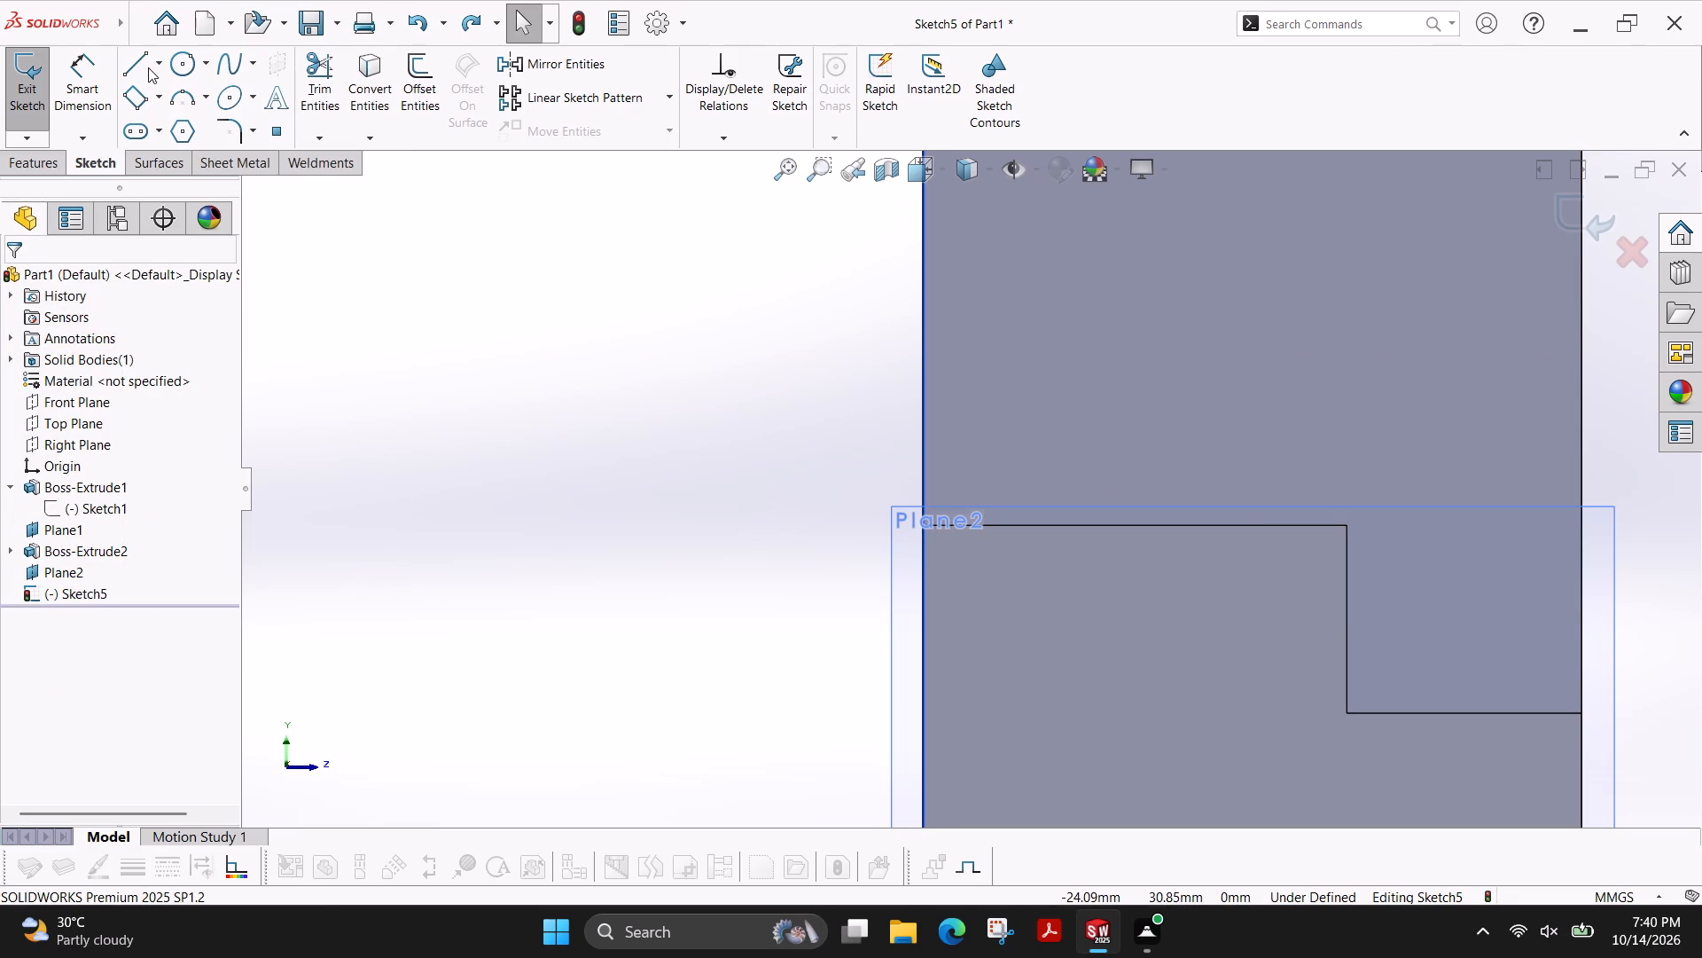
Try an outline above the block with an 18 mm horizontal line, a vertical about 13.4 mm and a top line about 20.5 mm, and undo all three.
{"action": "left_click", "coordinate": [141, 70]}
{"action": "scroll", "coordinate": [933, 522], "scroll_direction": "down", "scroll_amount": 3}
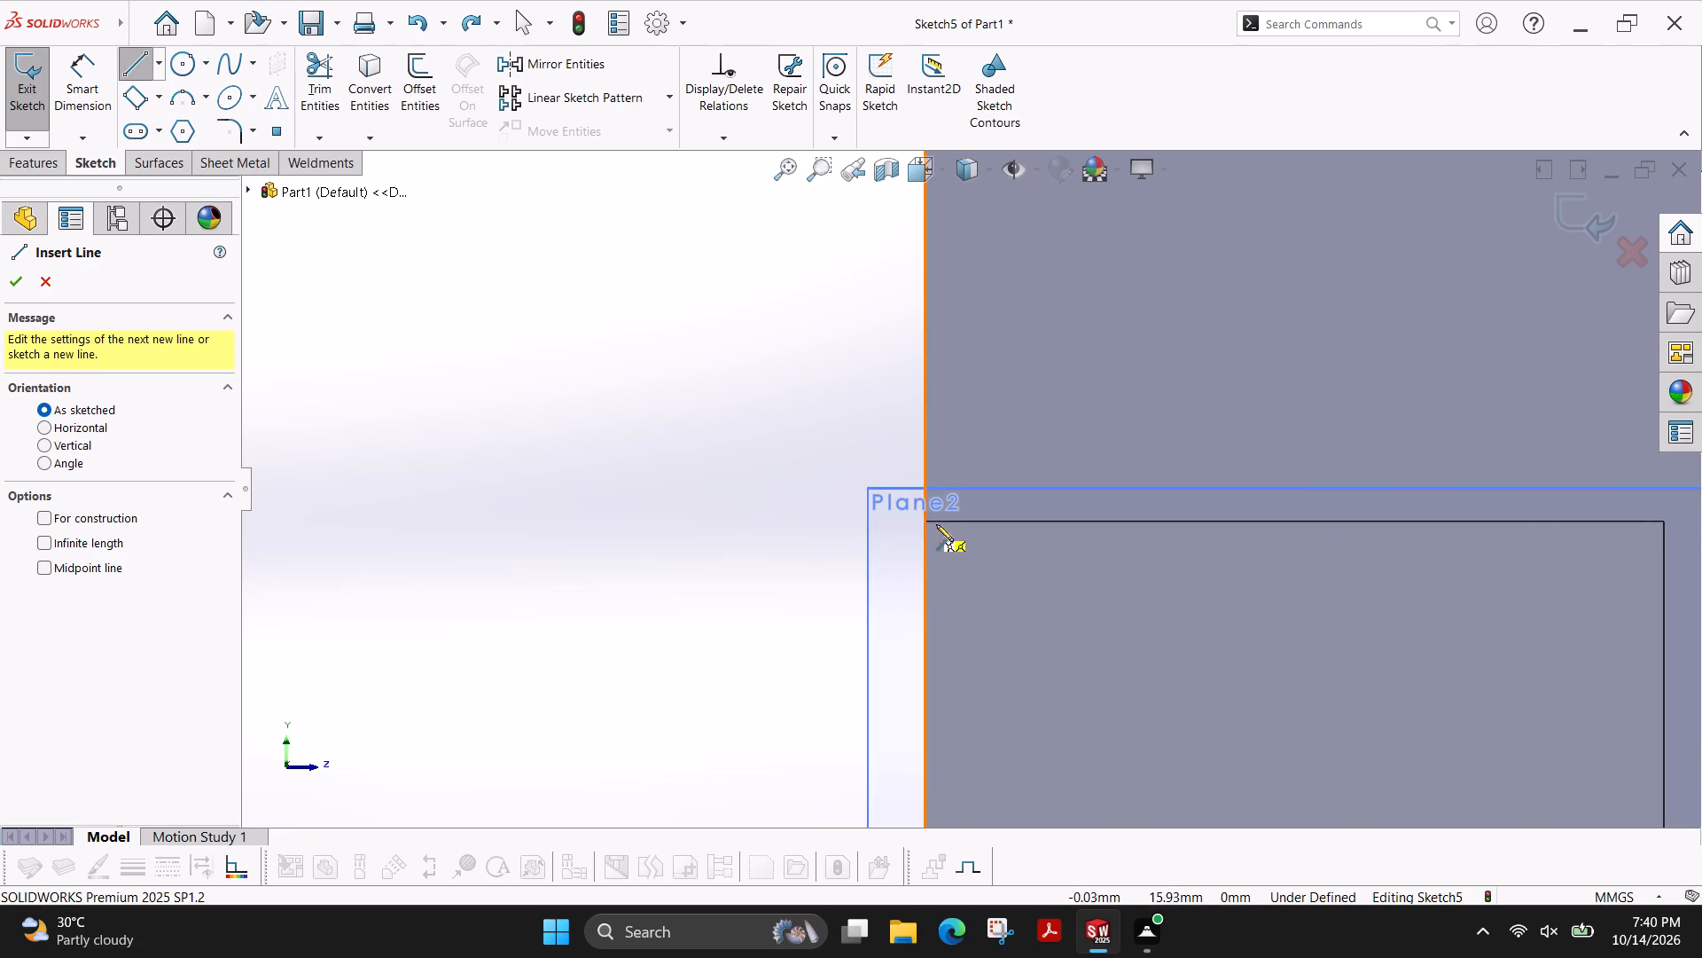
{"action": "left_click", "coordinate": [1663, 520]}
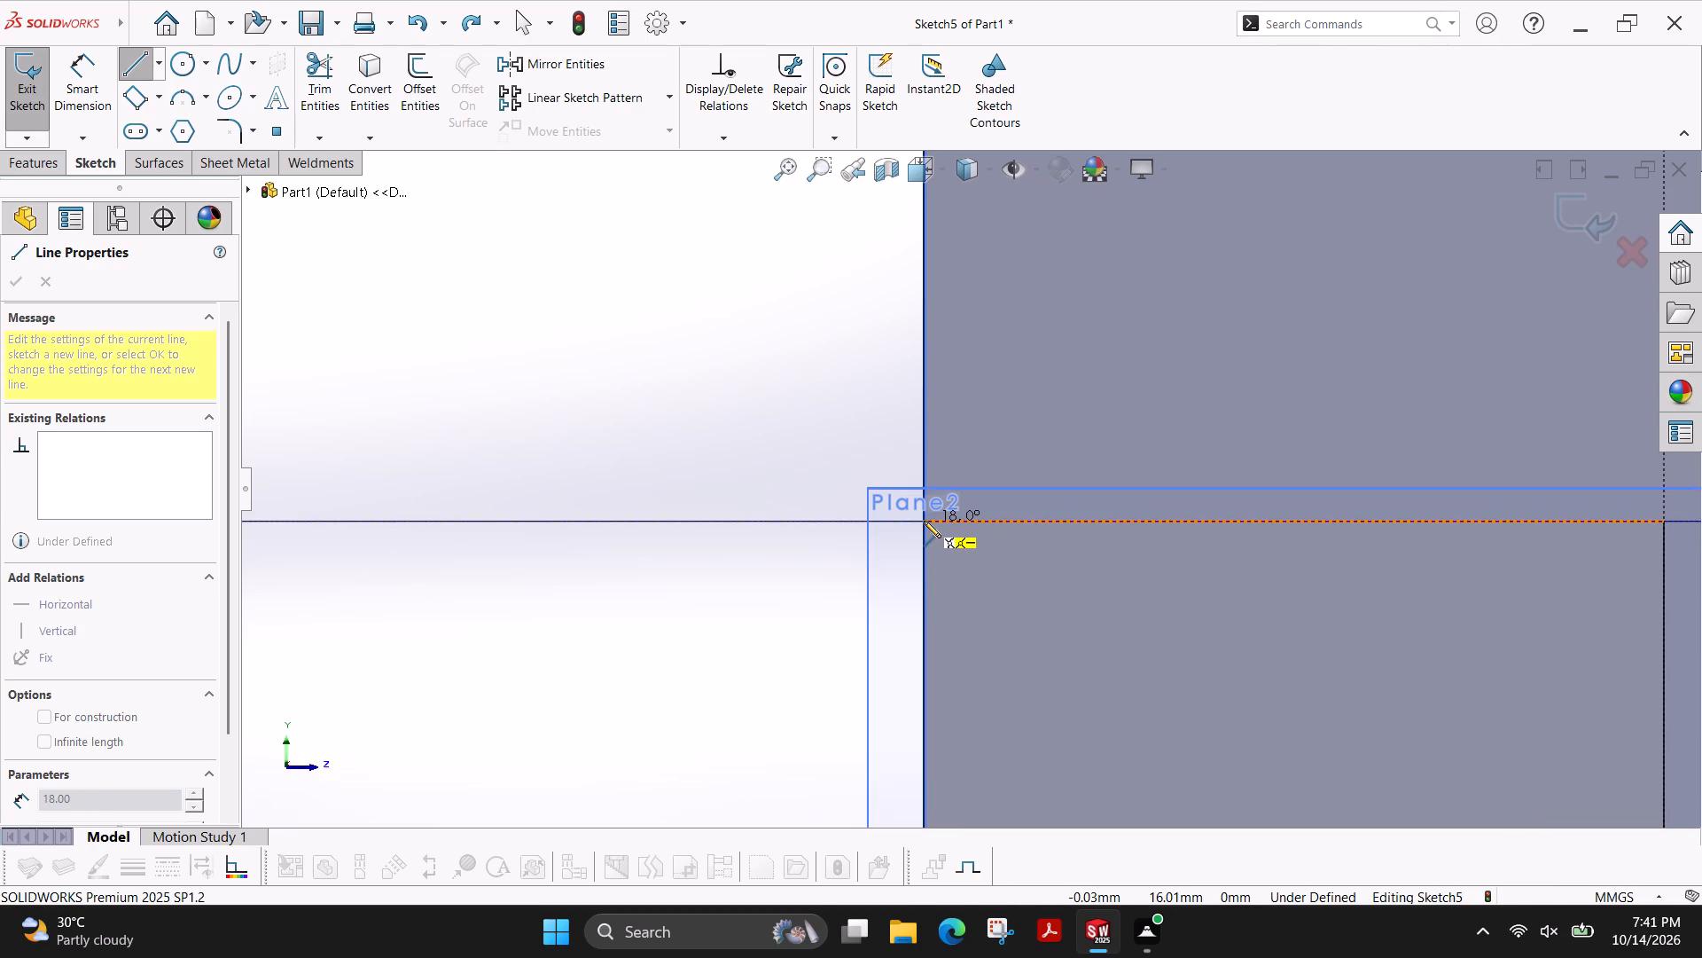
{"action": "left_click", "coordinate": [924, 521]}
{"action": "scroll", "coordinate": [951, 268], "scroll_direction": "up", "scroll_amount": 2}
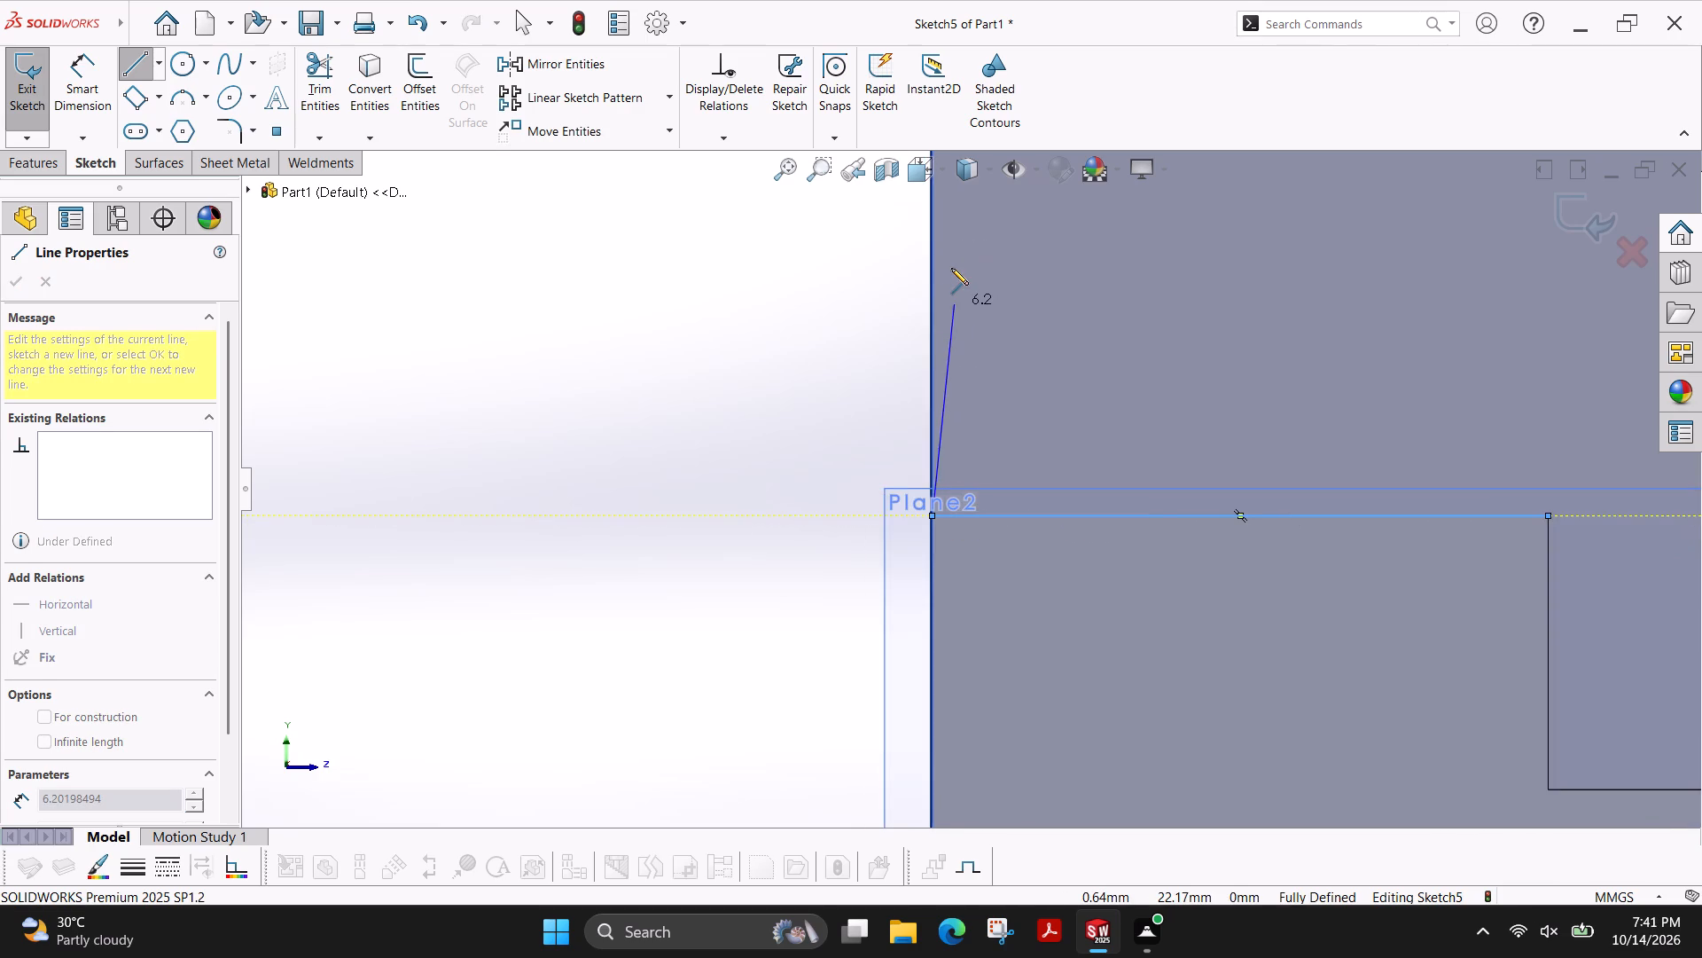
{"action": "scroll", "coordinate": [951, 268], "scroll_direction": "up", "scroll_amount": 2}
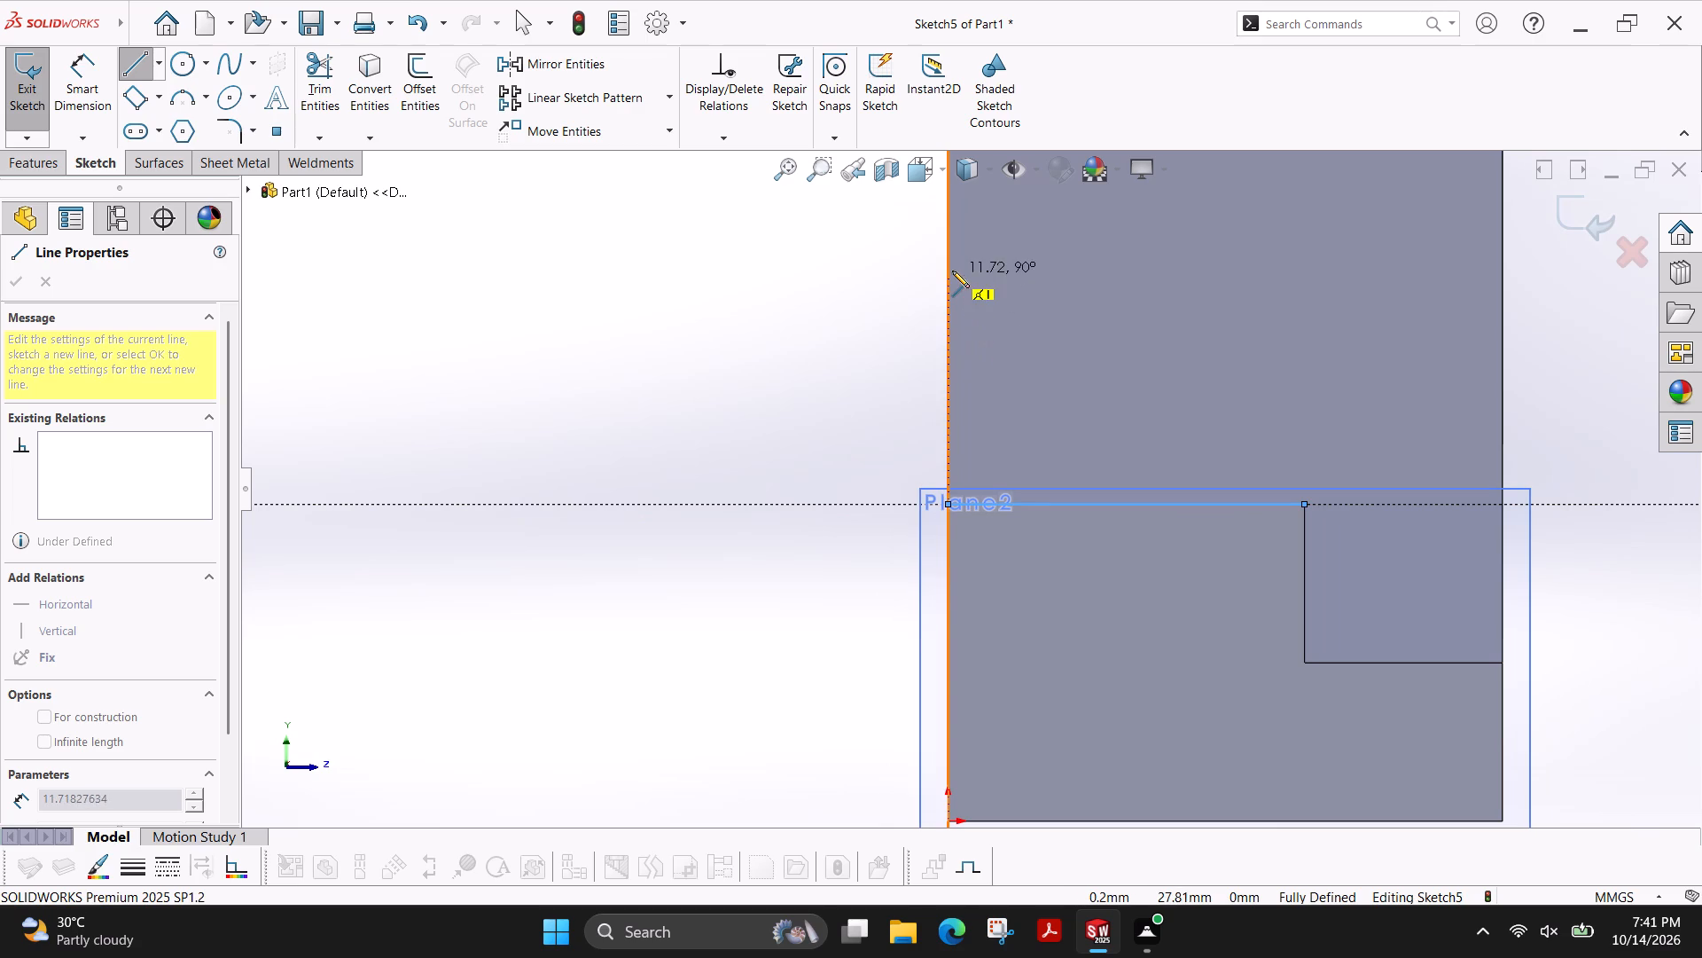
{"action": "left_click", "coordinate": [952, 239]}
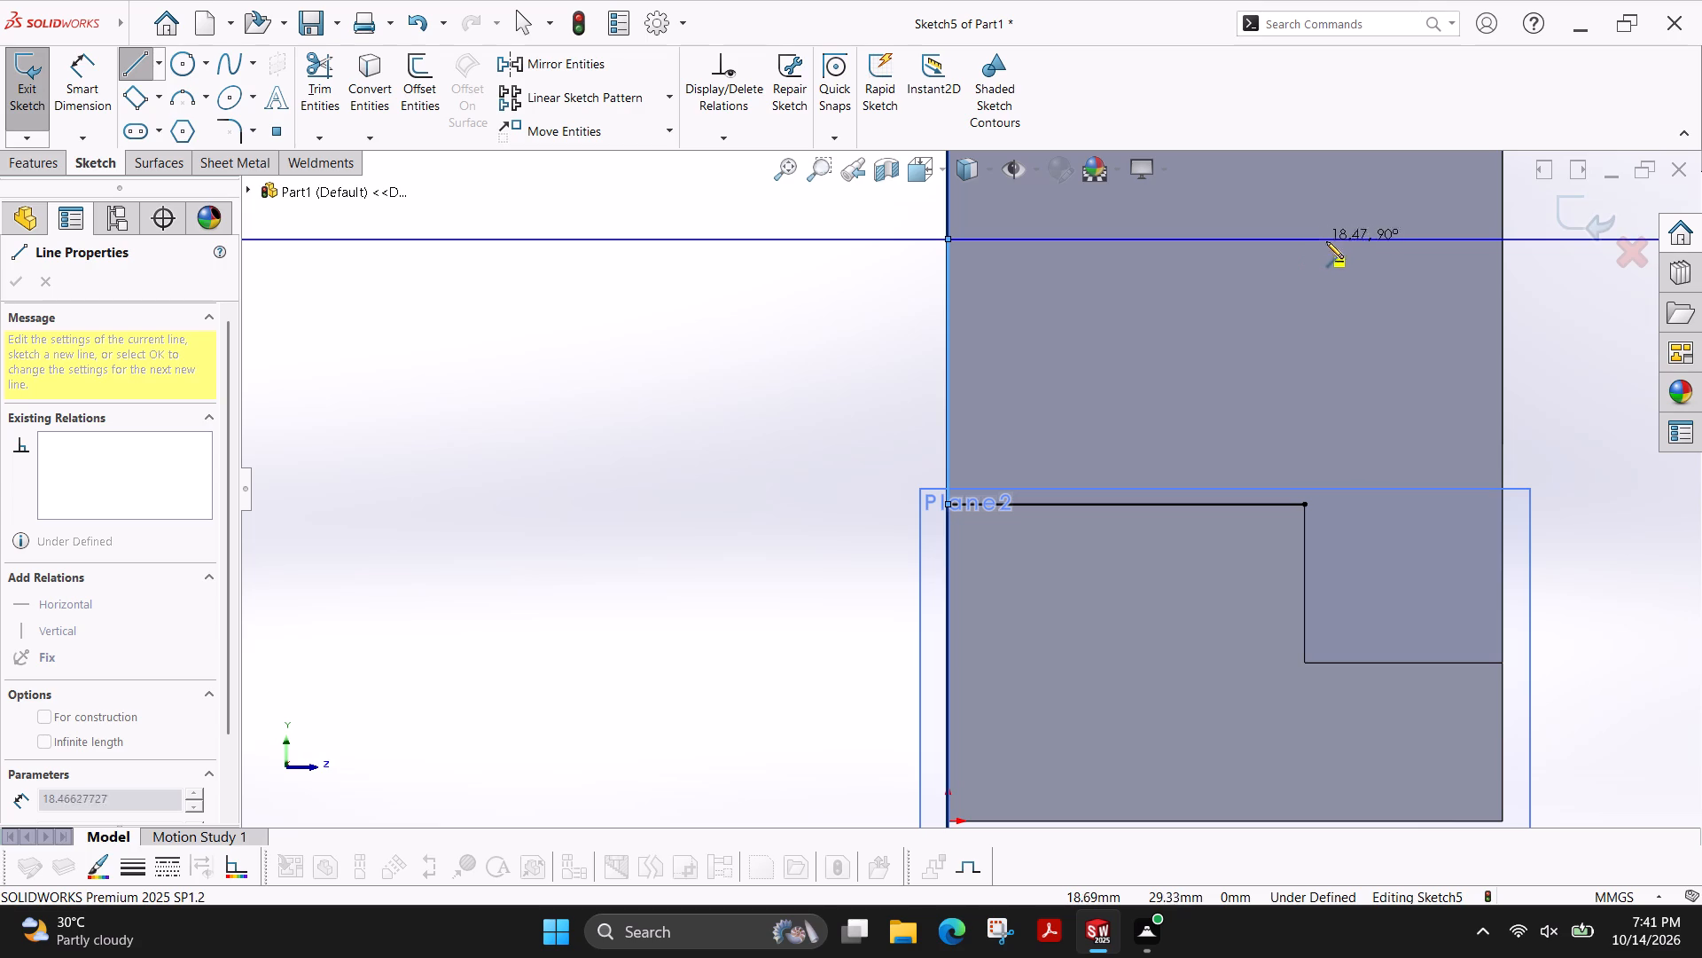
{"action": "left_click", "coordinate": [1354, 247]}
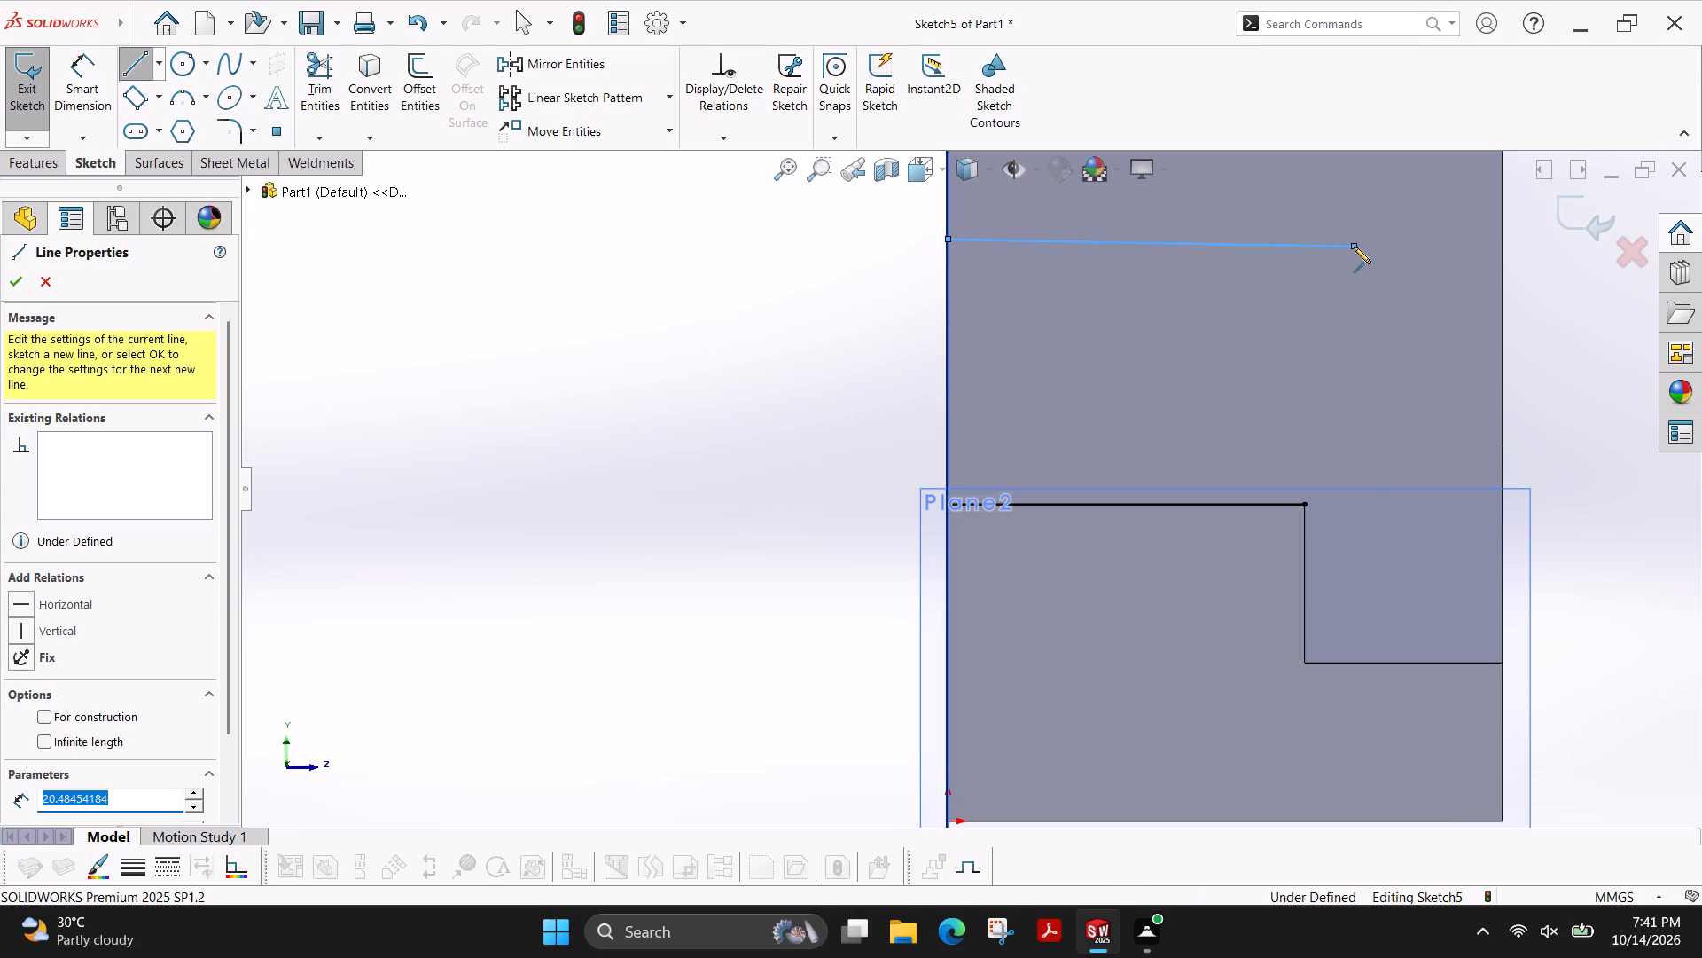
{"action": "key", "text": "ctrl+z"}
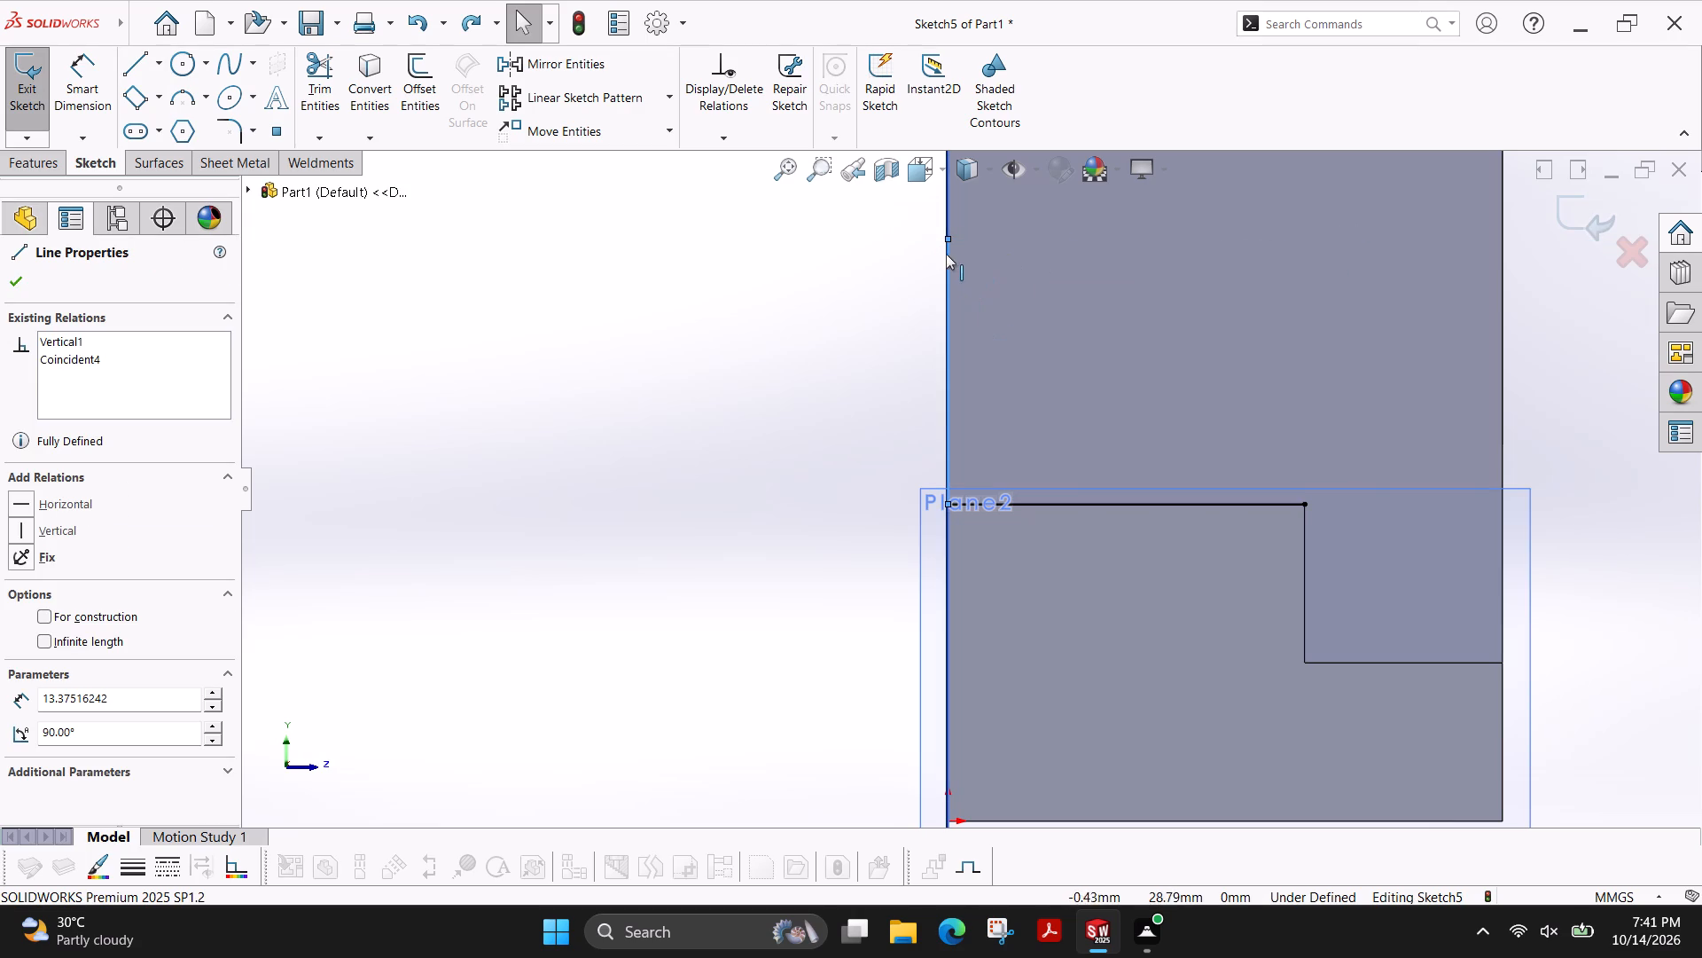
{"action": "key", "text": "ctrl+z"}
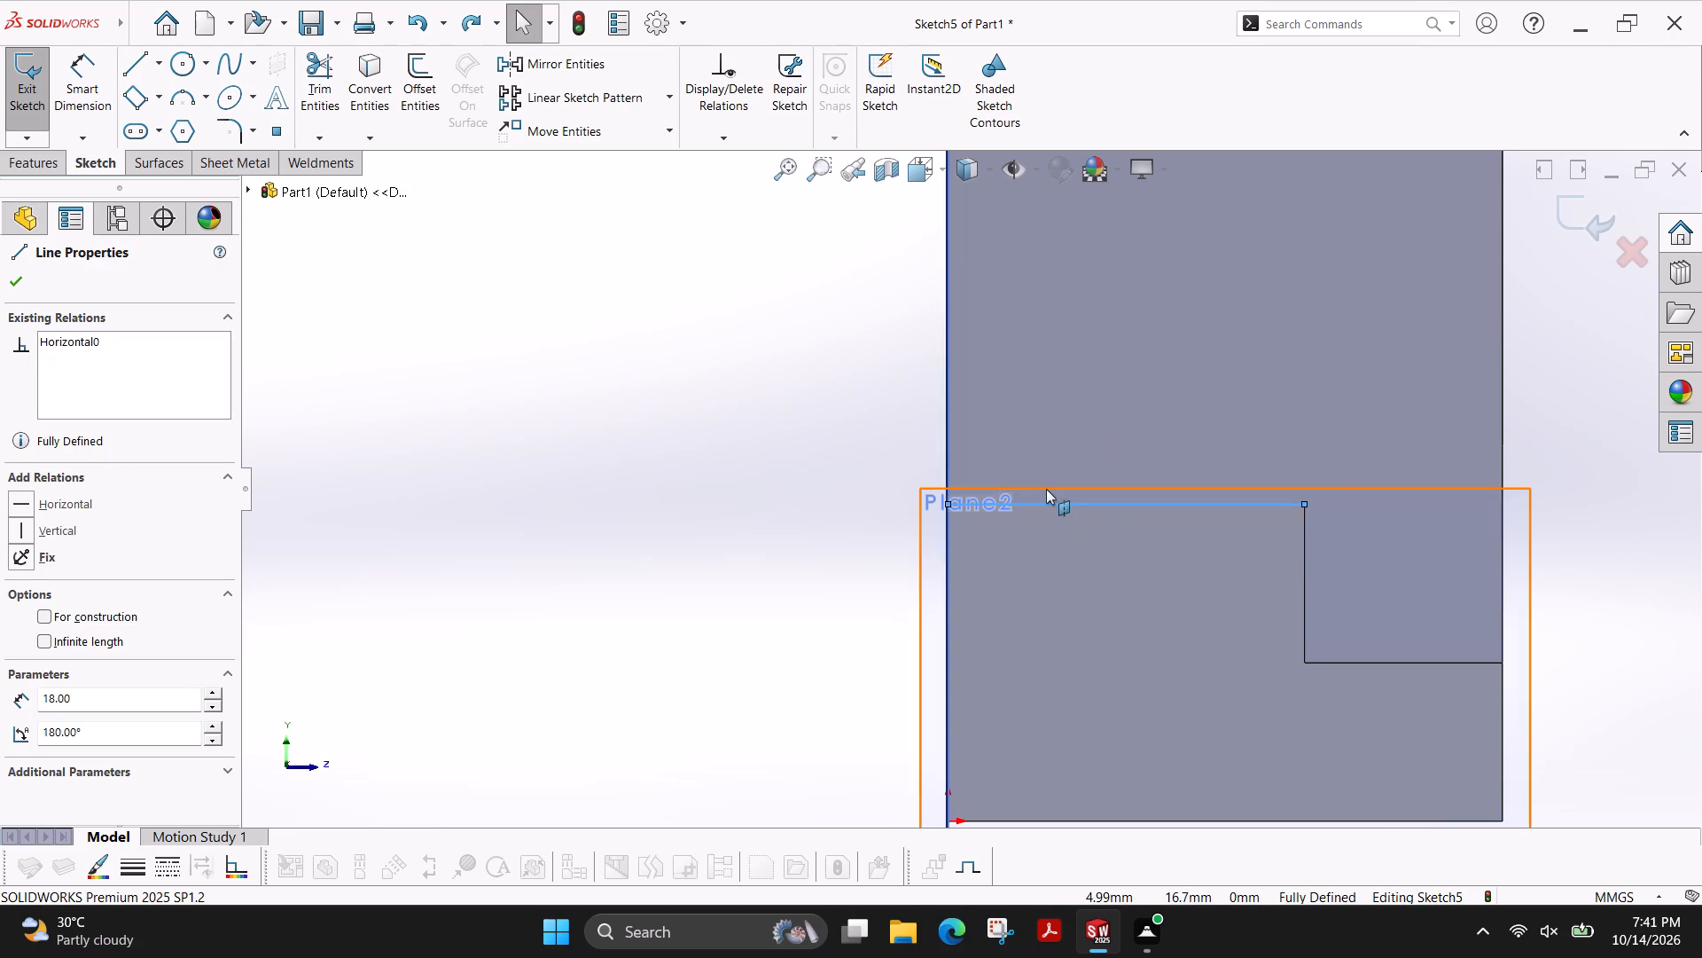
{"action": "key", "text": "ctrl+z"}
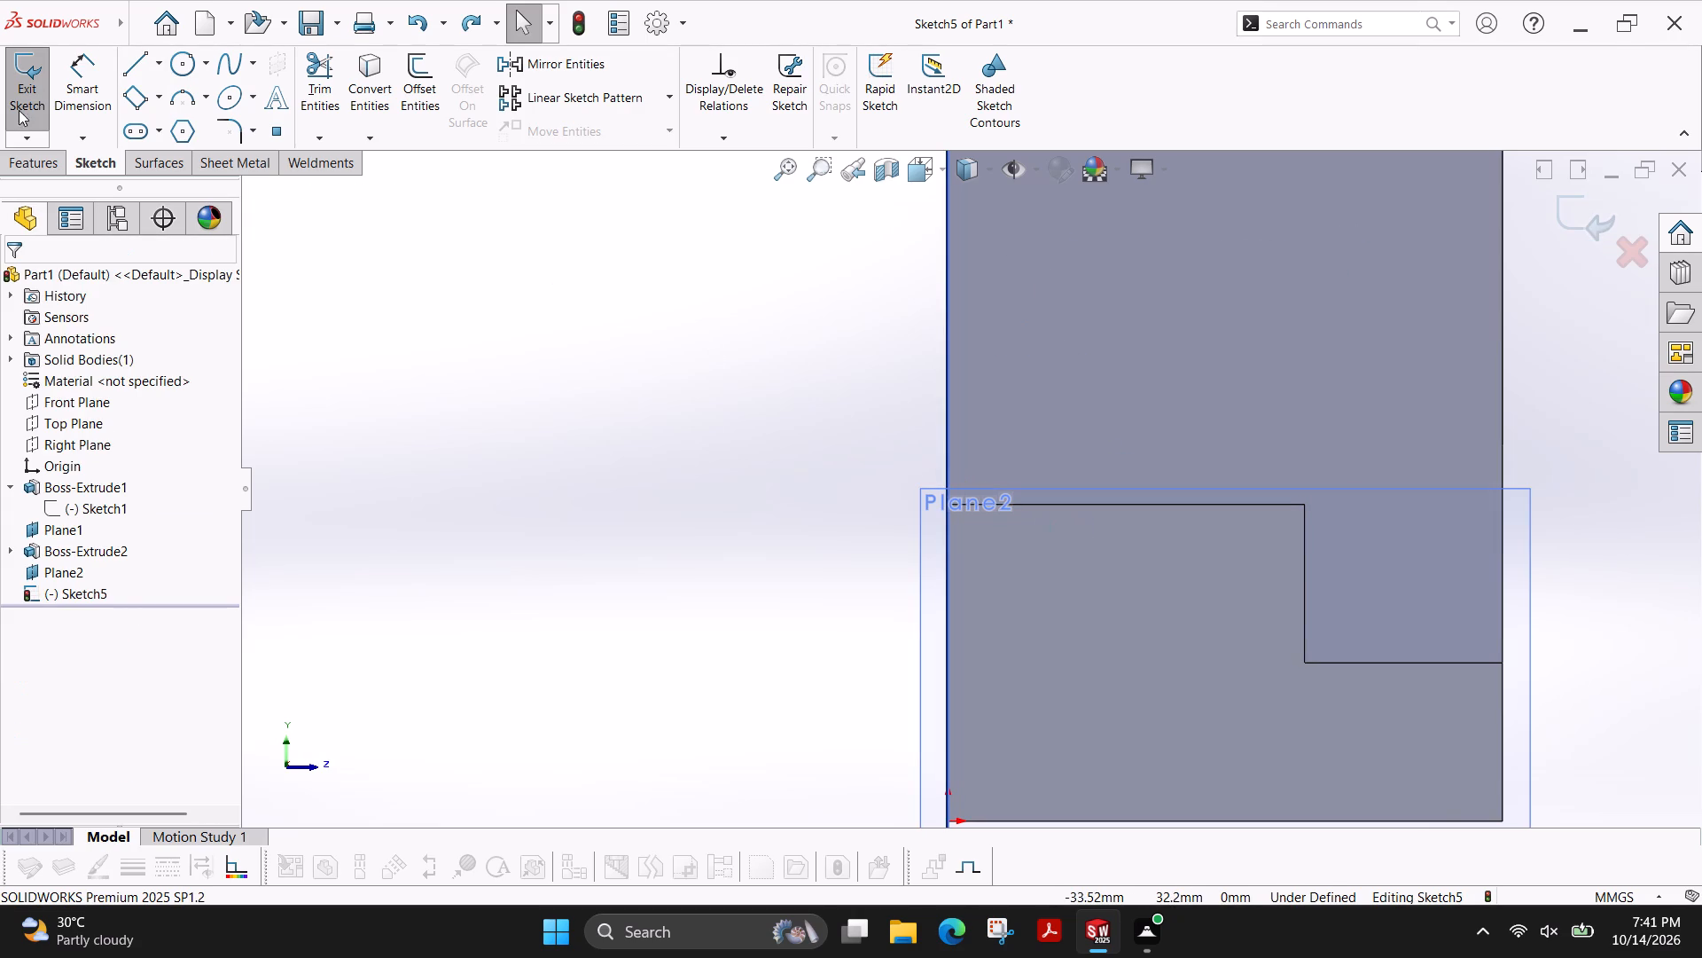
Sketch a rectangle 18 mm wide and about 10 mm high on the block's upper edge, starting from the step corner.
{"action": "left_click", "coordinate": [137, 90]}
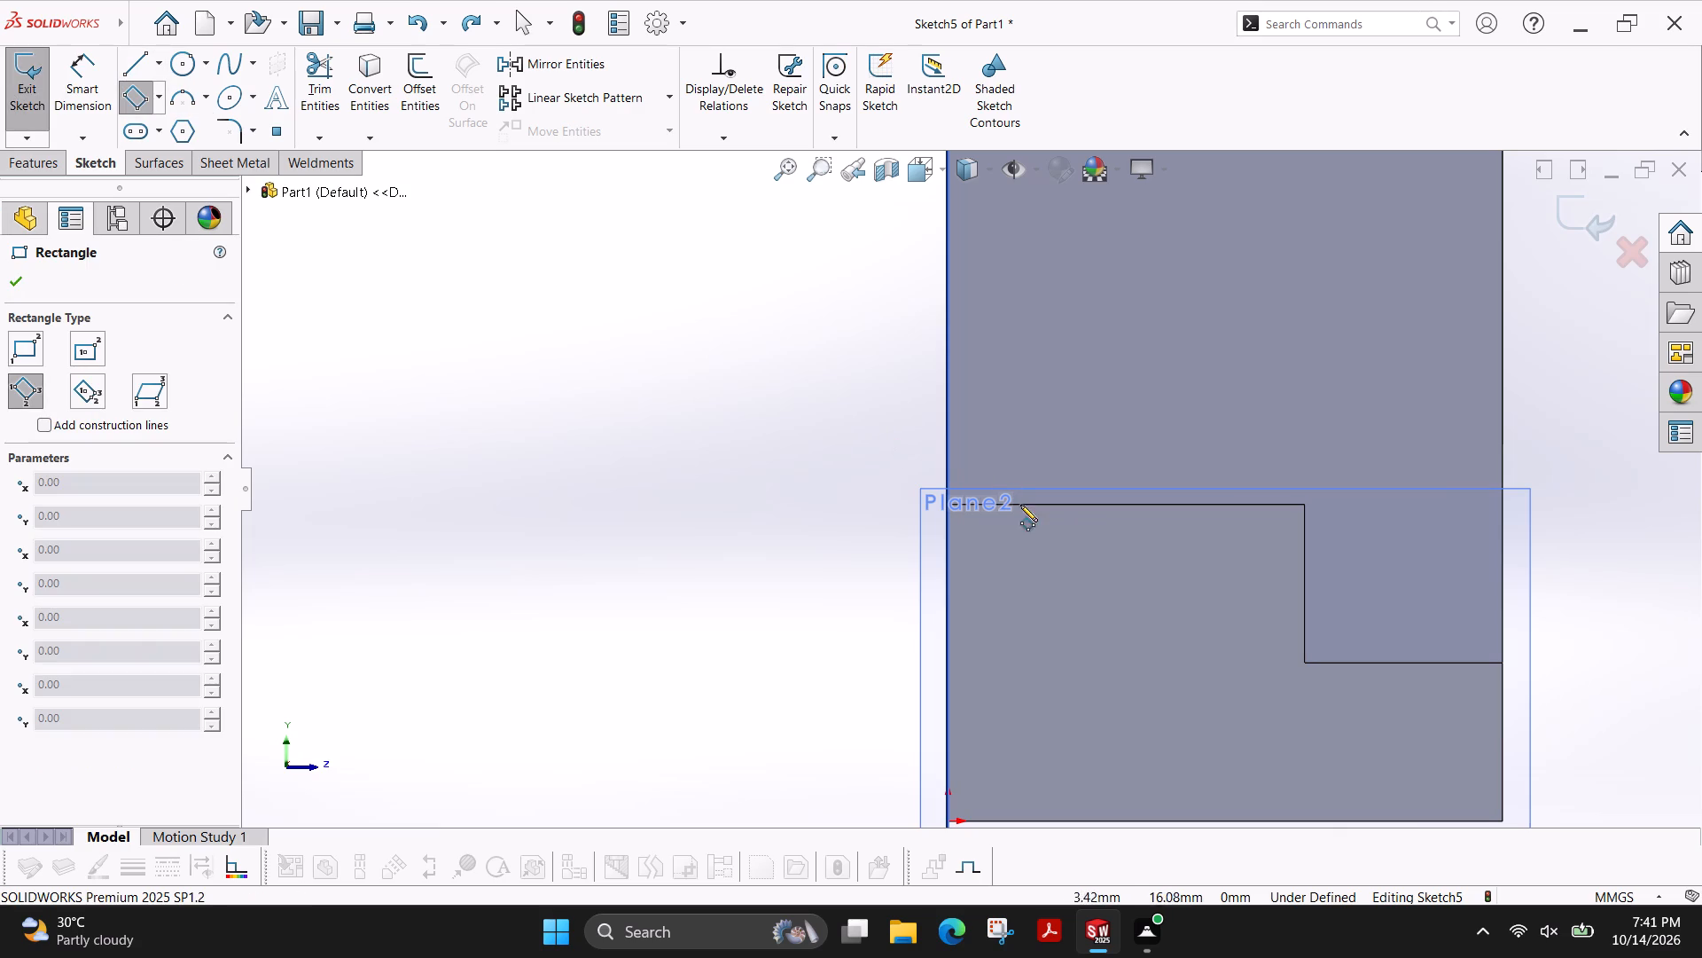
{"action": "left_click", "coordinate": [1305, 505]}
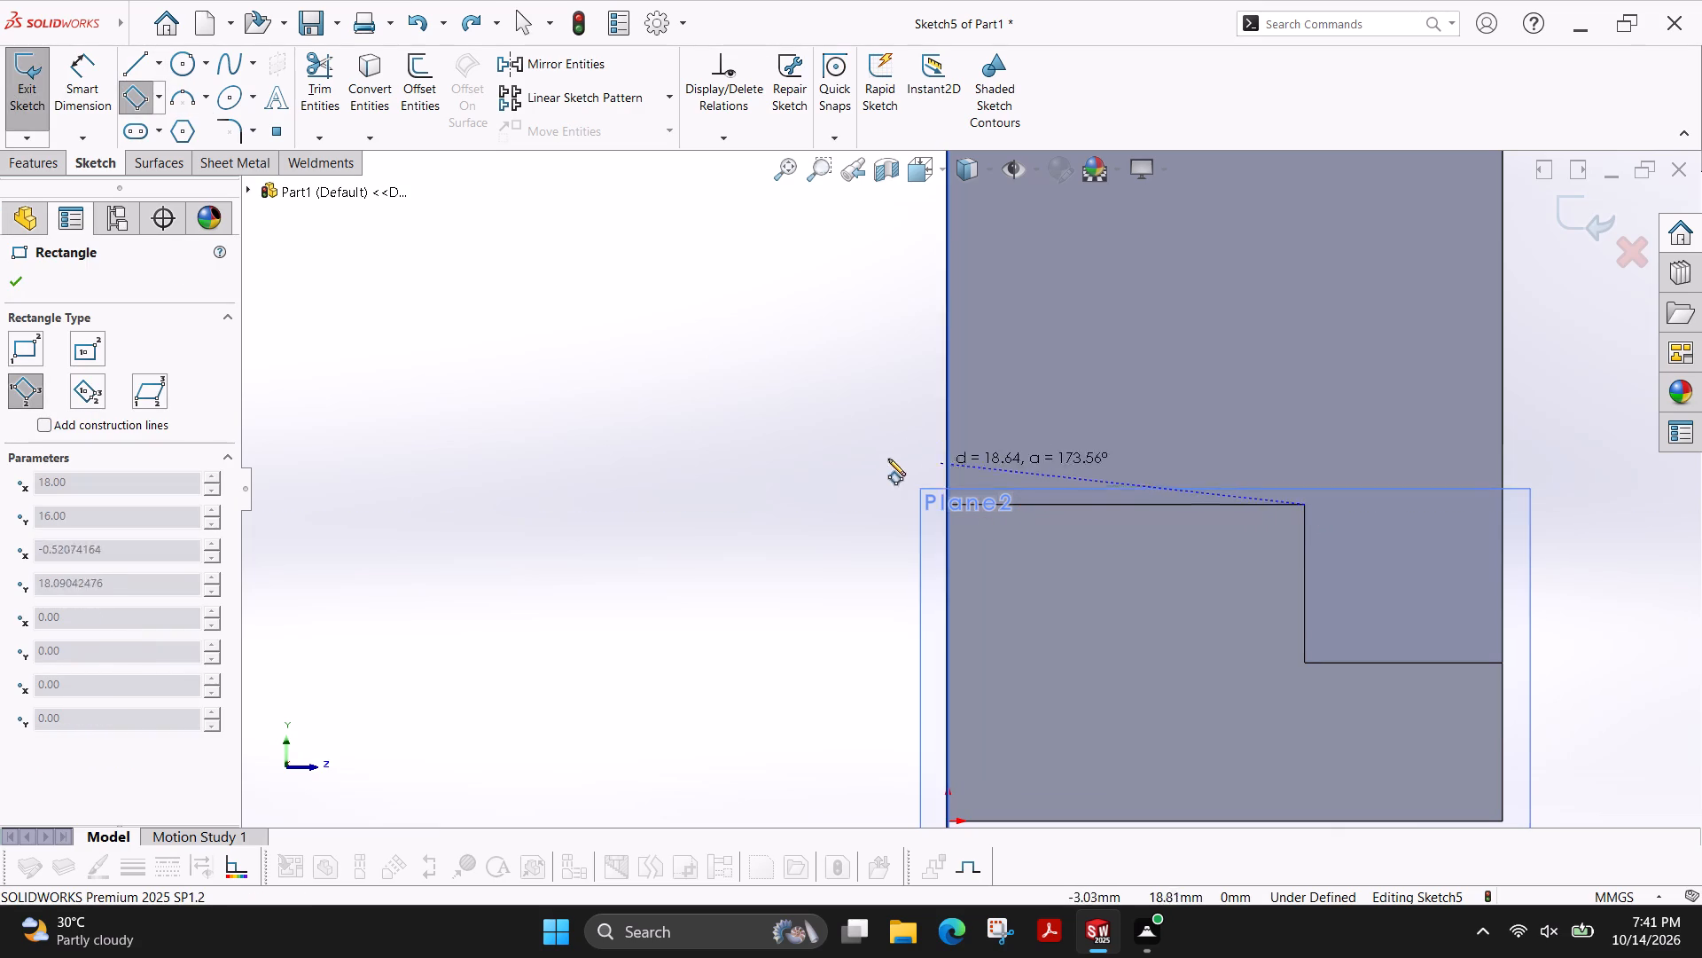
{"action": "scroll", "coordinate": [949, 510], "scroll_direction": "down", "scroll_amount": 5}
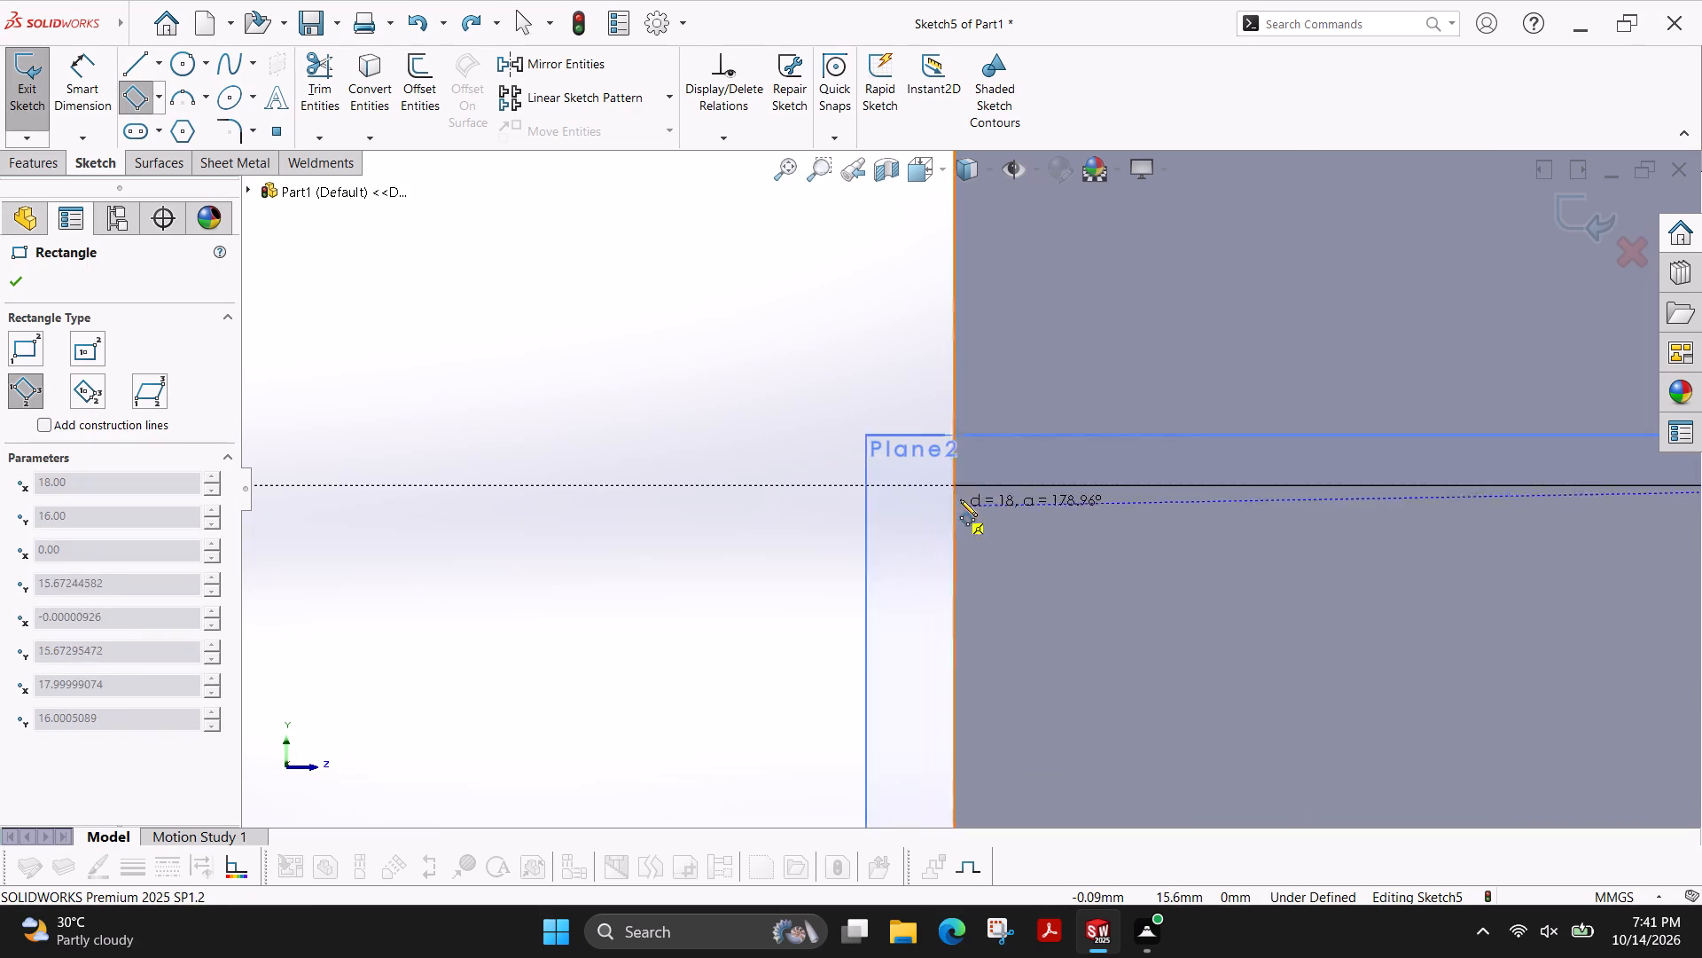
{"action": "scroll", "coordinate": [987, 469], "scroll_direction": "down", "scroll_amount": 4}
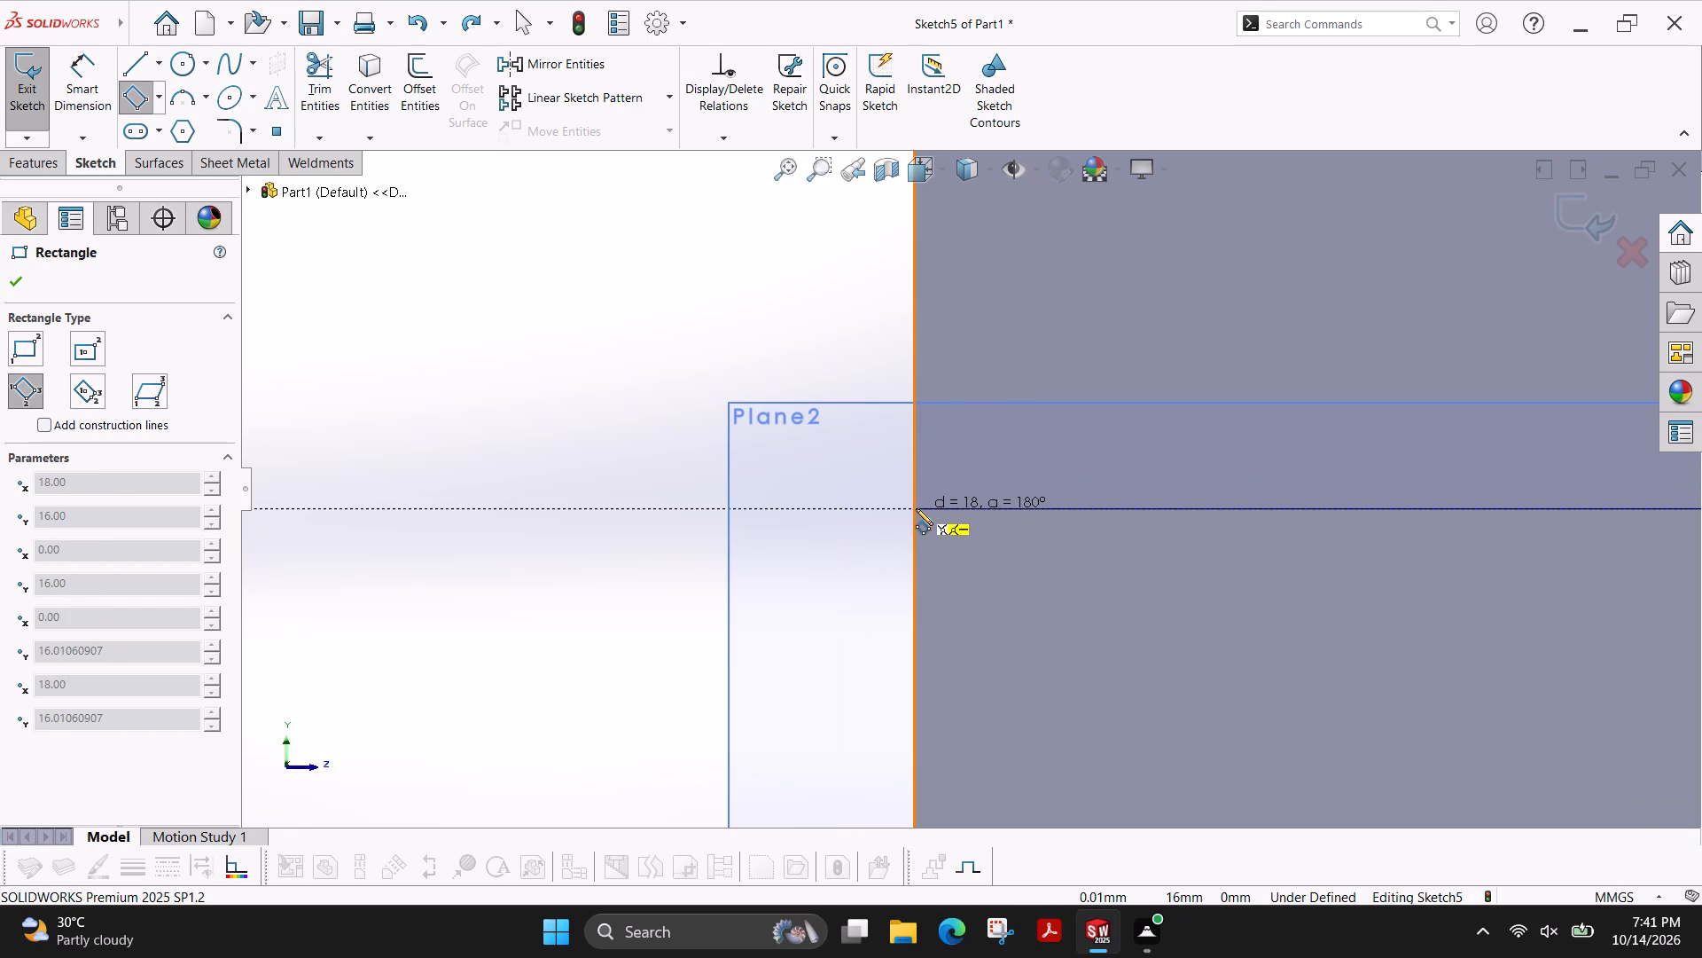
{"action": "left_click", "coordinate": [916, 508]}
{"action": "scroll", "coordinate": [1153, 264], "scroll_direction": "up", "scroll_amount": 3}
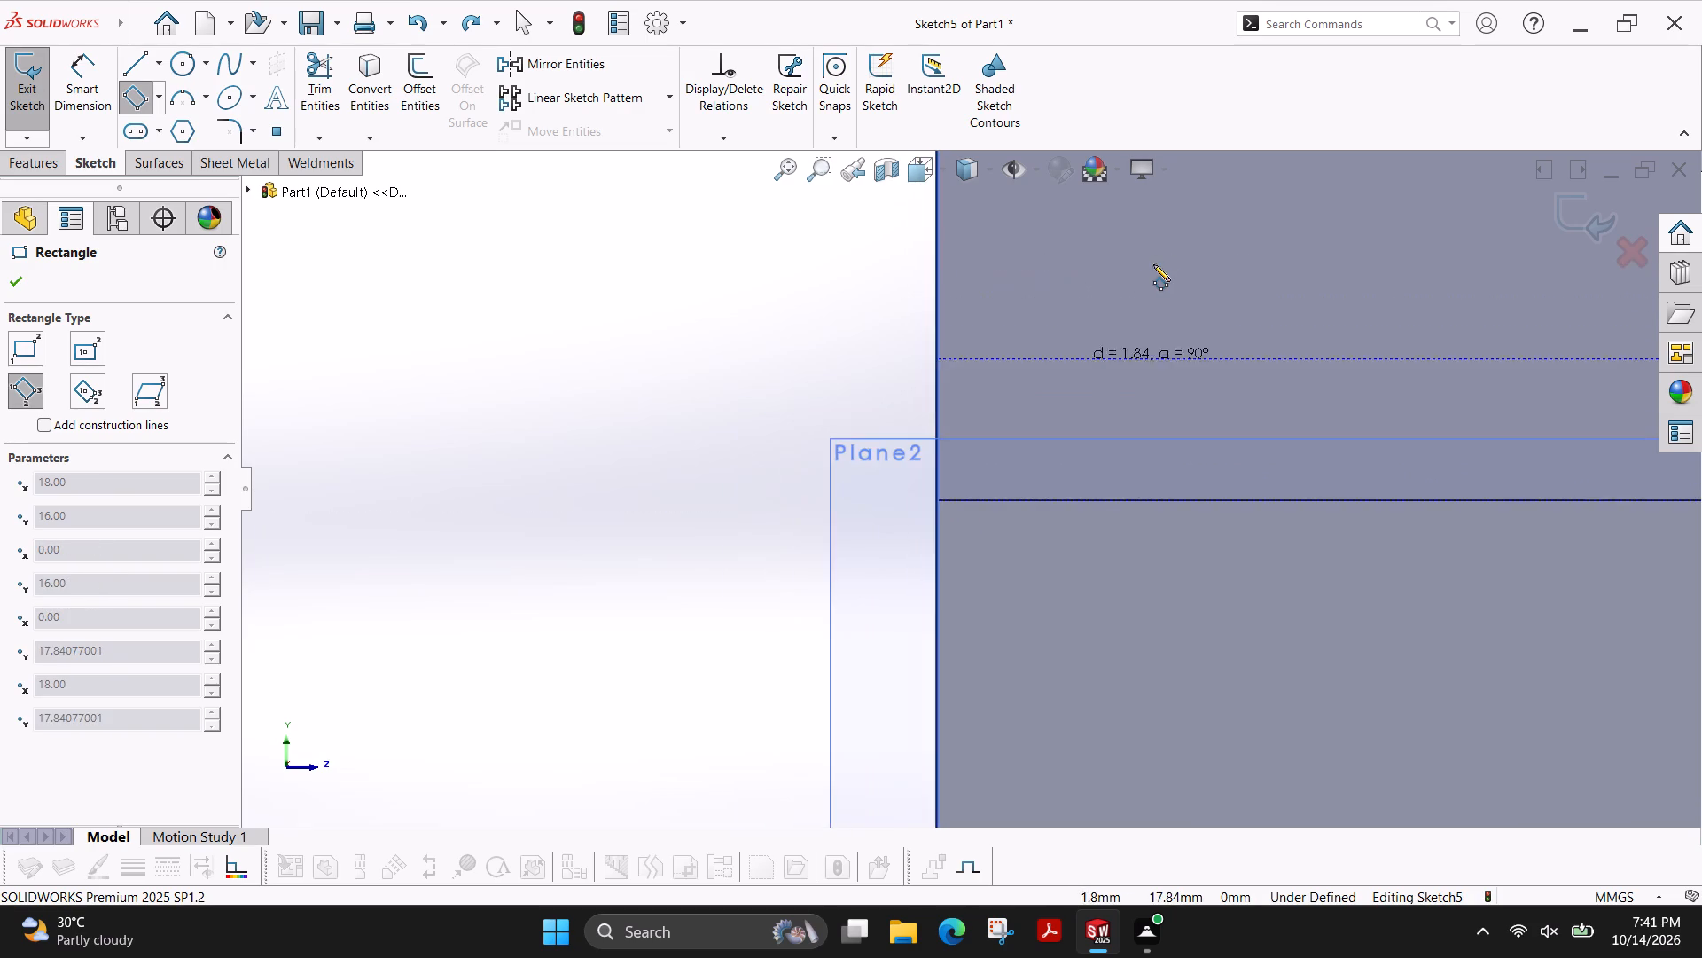
{"action": "scroll", "coordinate": [1285, 266], "scroll_direction": "up", "scroll_amount": 3}
{"action": "scroll", "coordinate": [1417, 289], "scroll_direction": "up", "scroll_amount": 4}
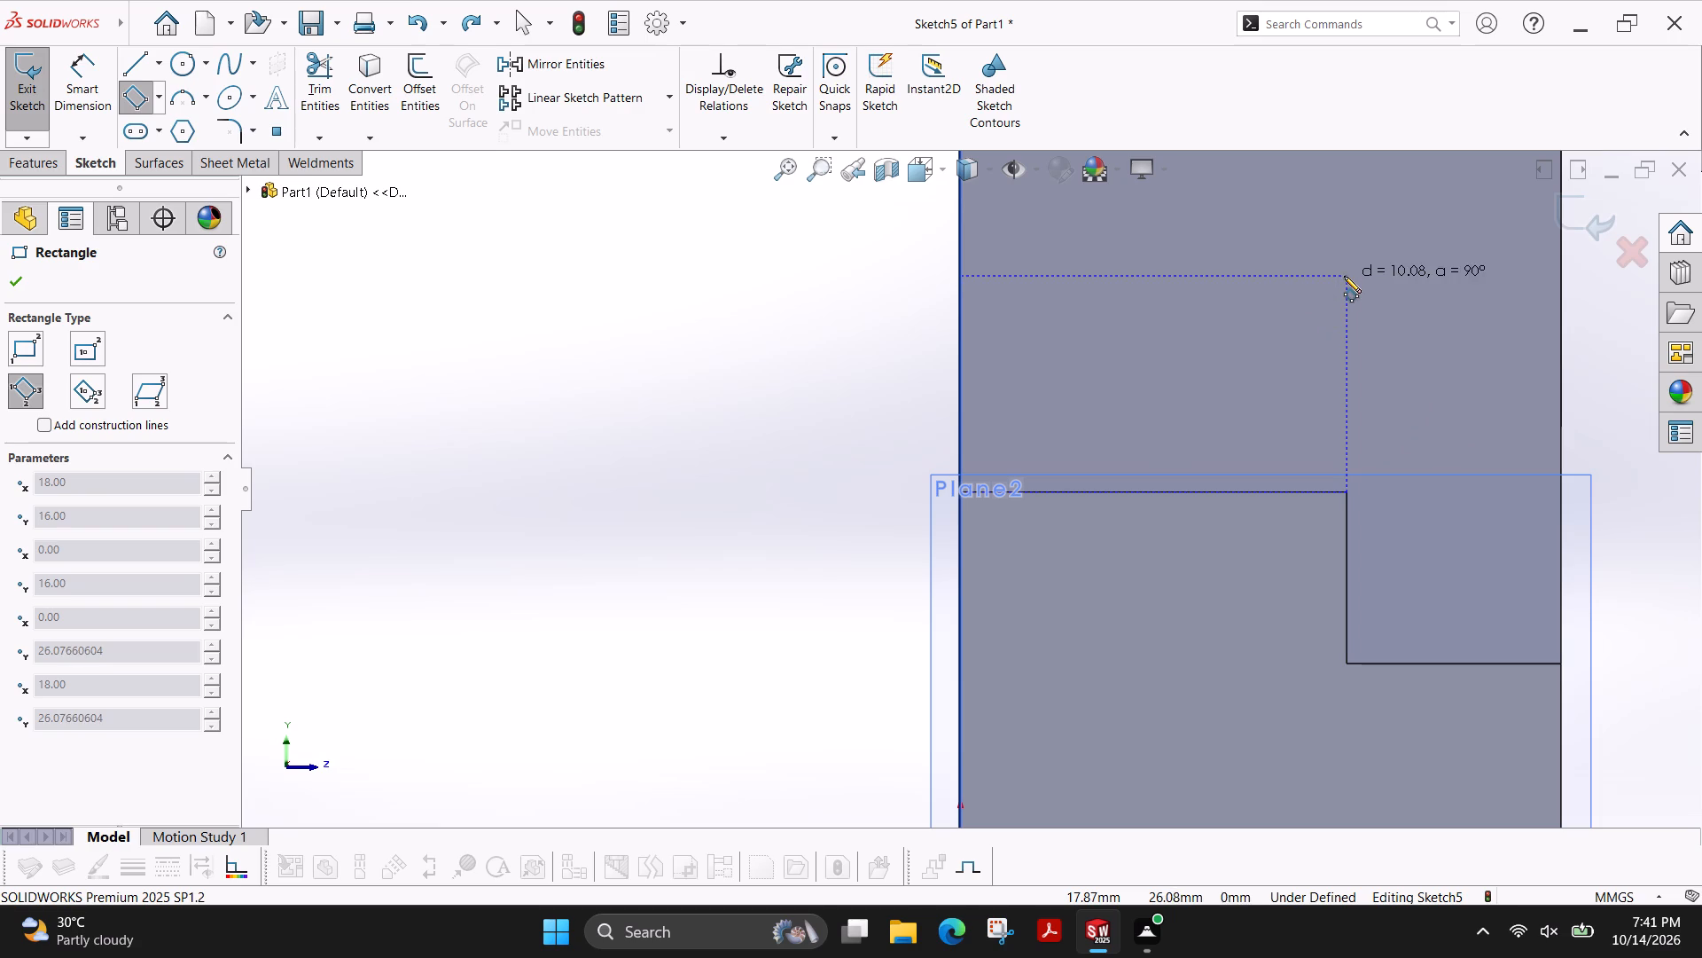
{"action": "left_click", "coordinate": [1344, 276]}
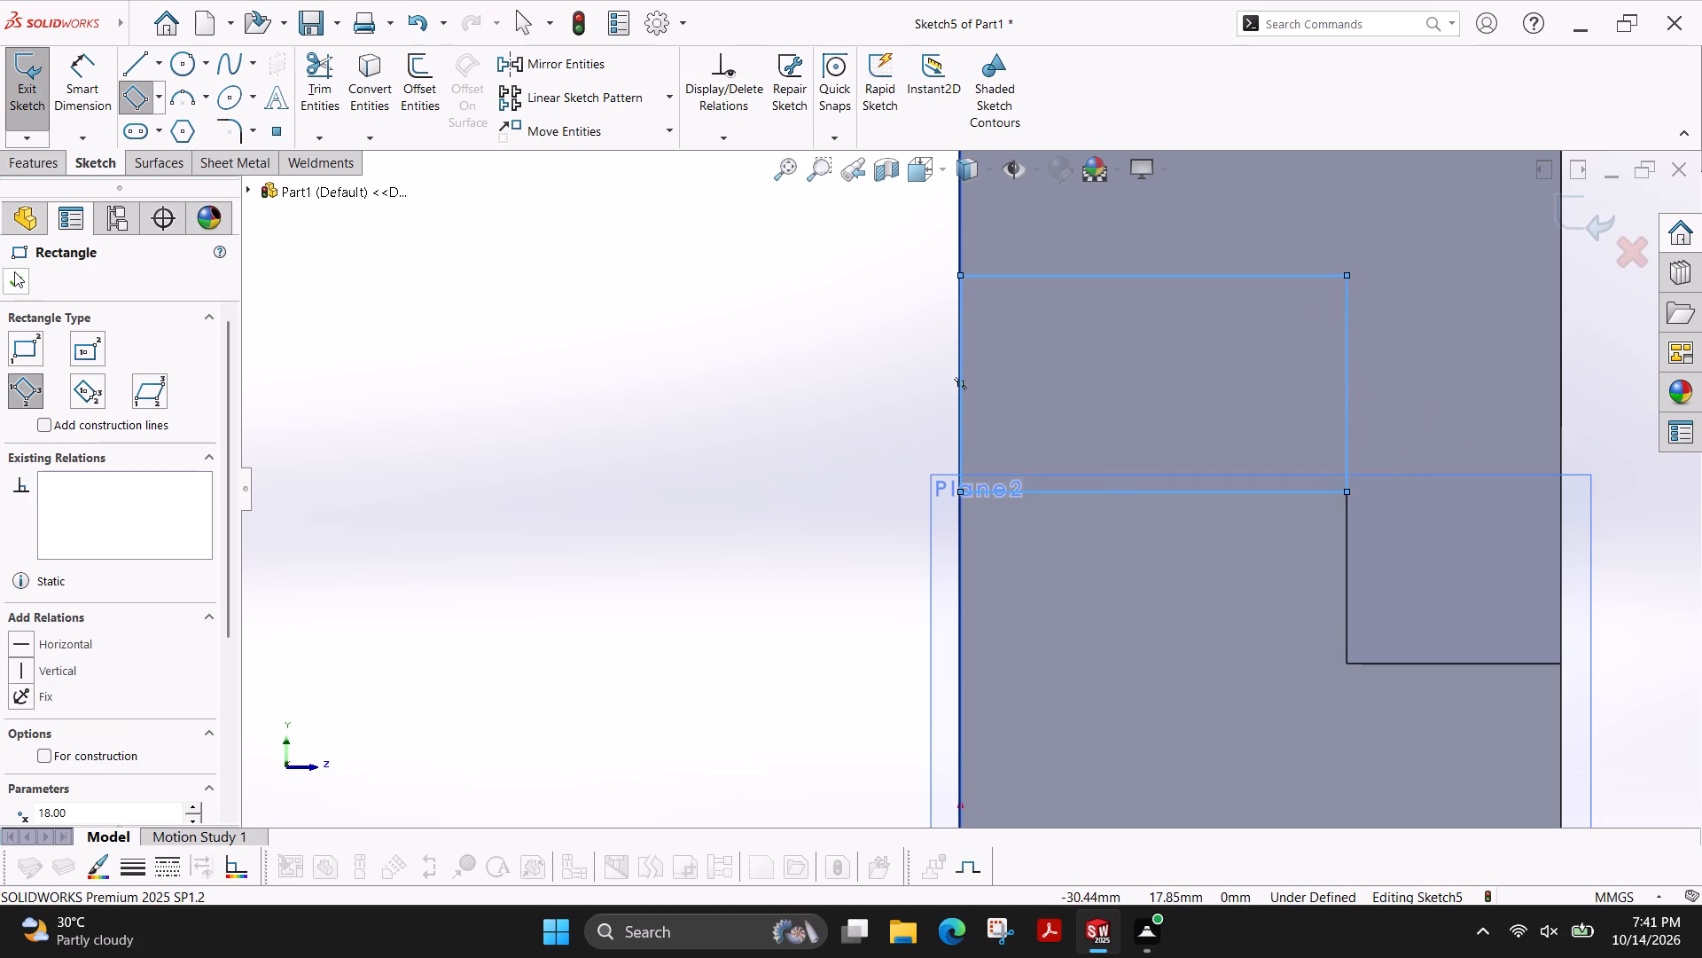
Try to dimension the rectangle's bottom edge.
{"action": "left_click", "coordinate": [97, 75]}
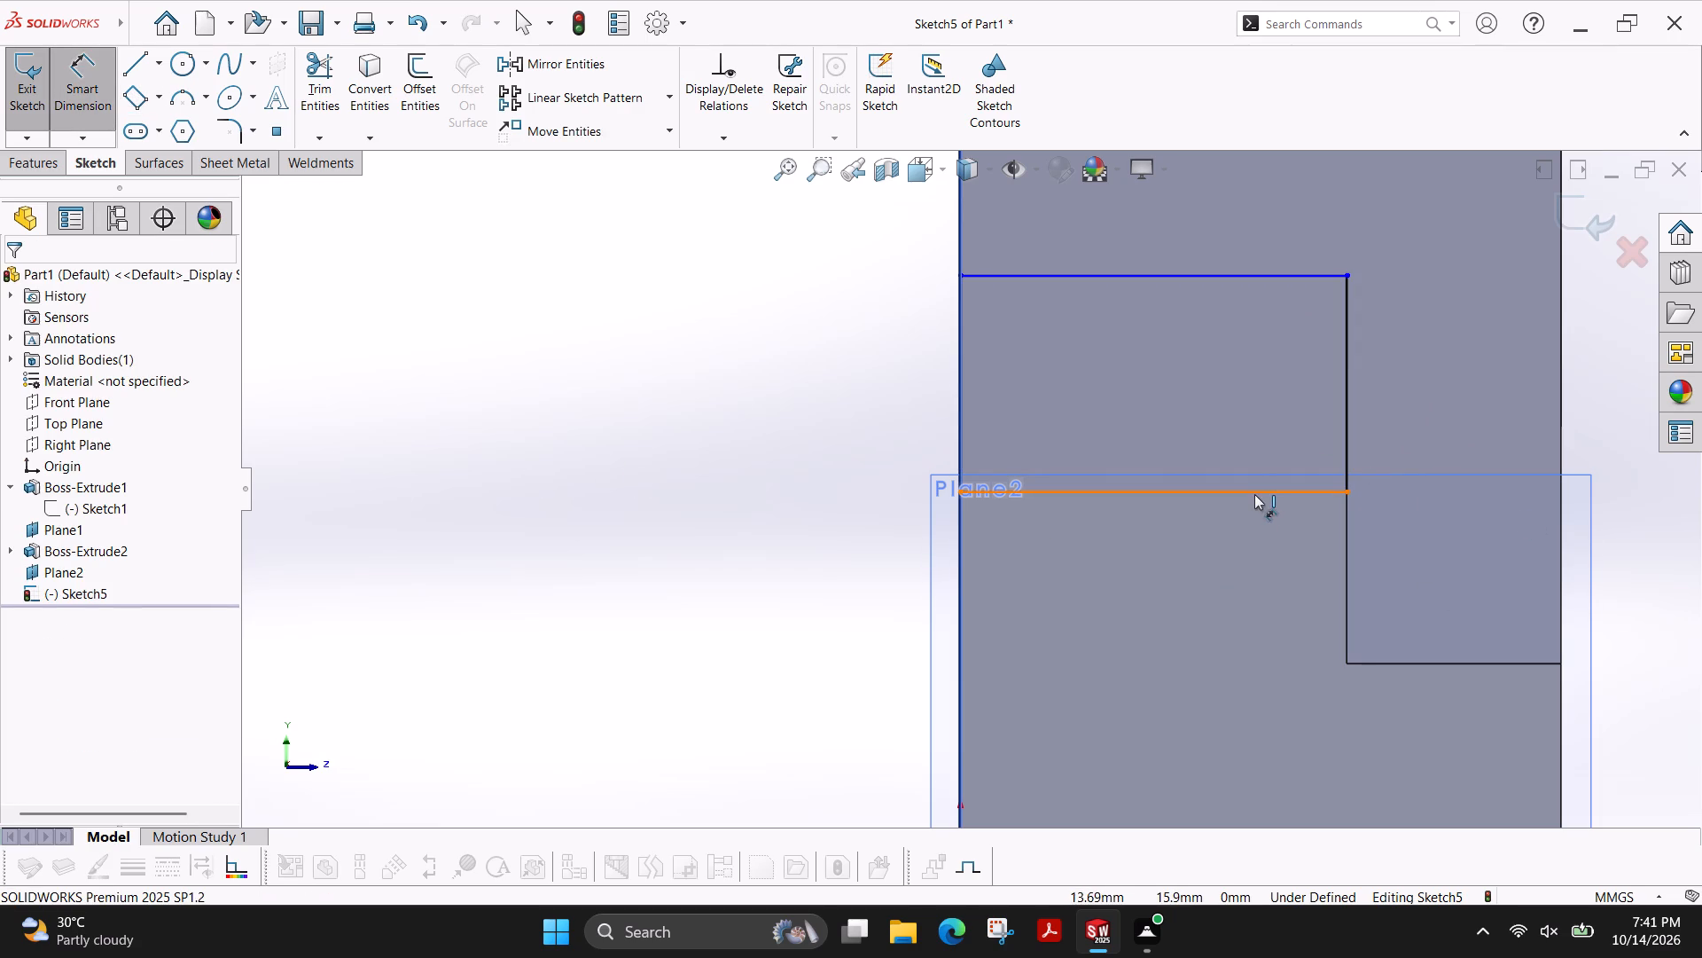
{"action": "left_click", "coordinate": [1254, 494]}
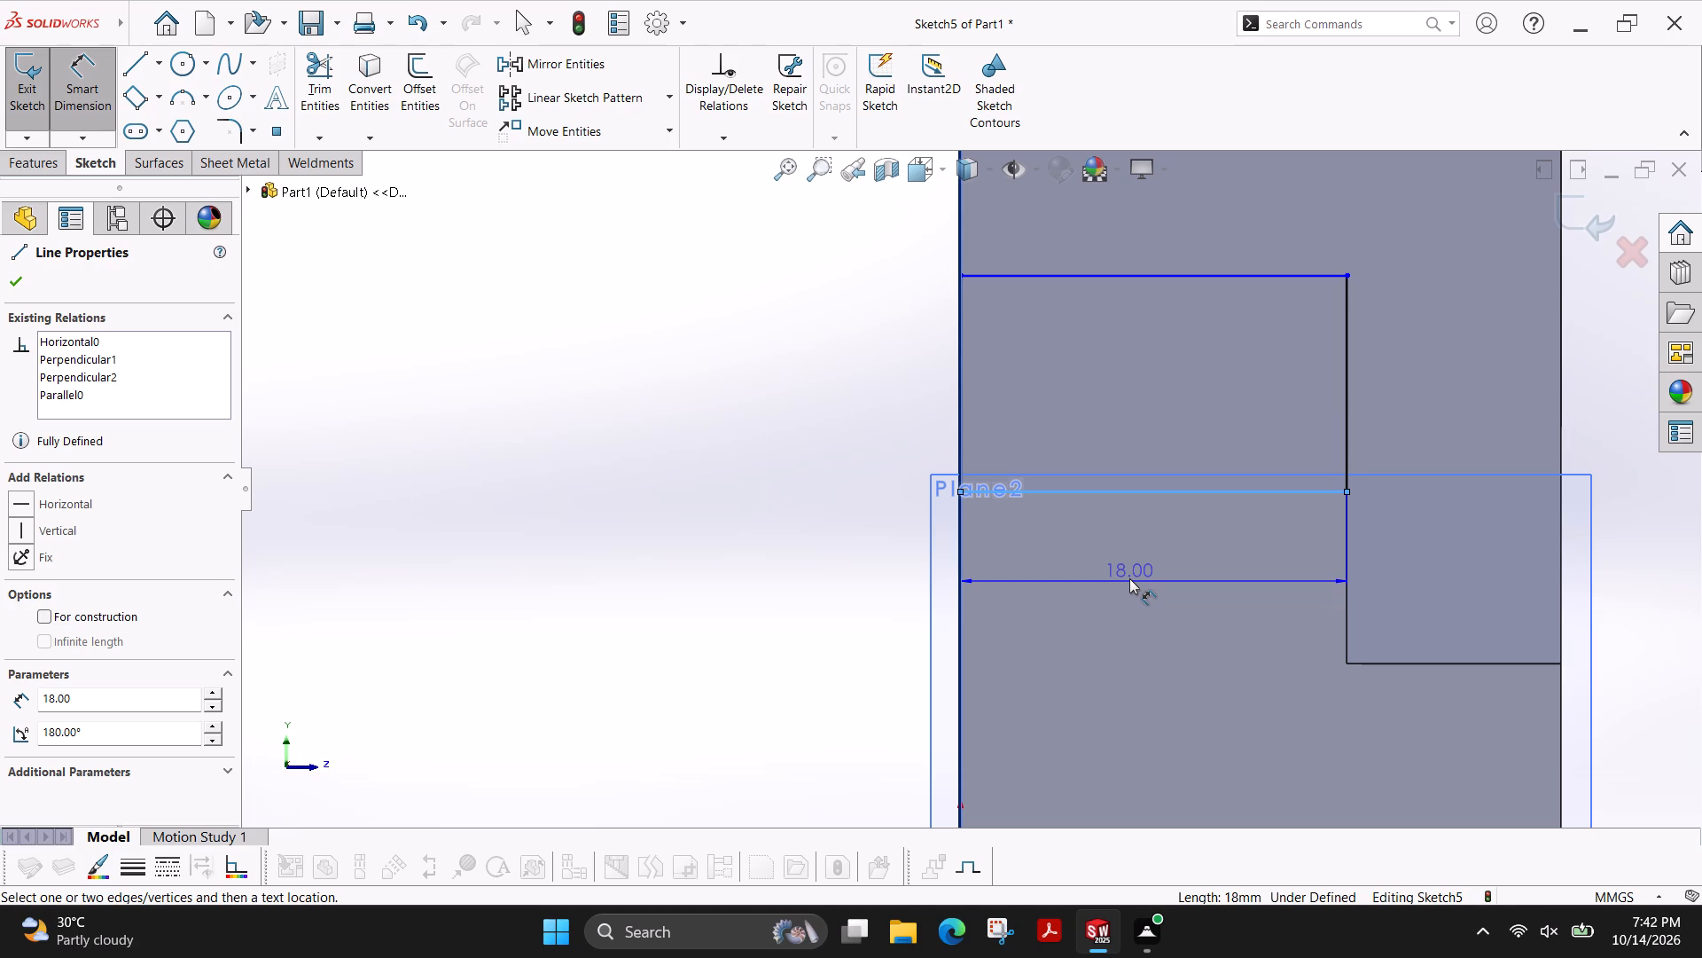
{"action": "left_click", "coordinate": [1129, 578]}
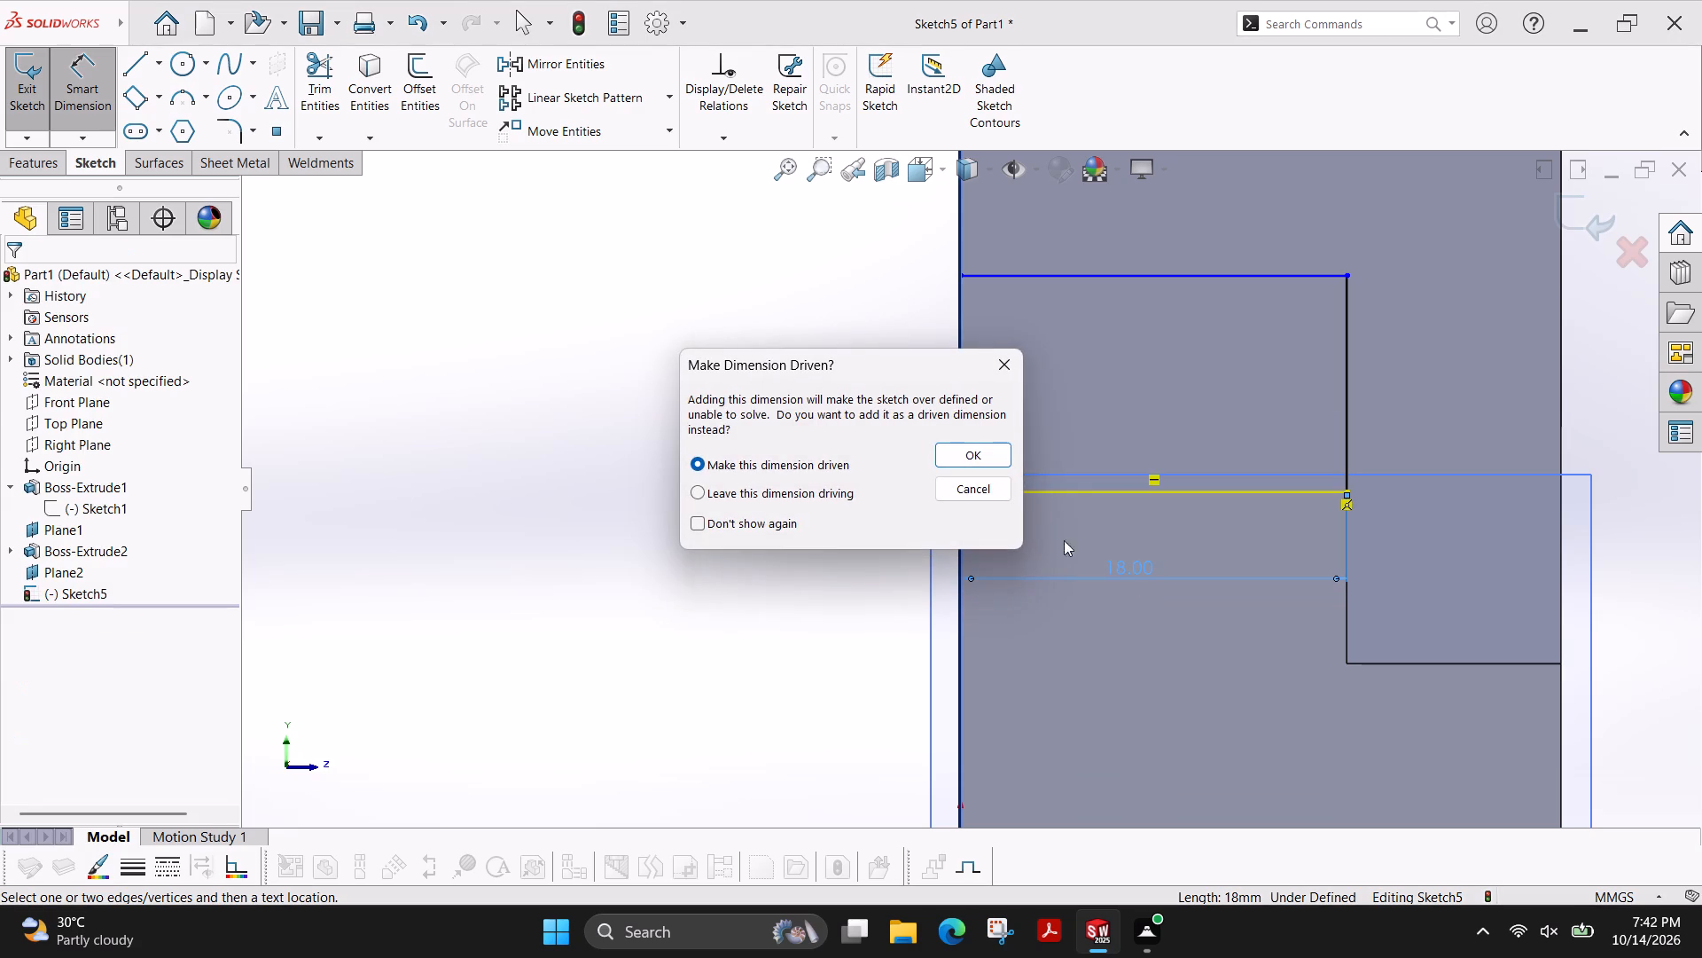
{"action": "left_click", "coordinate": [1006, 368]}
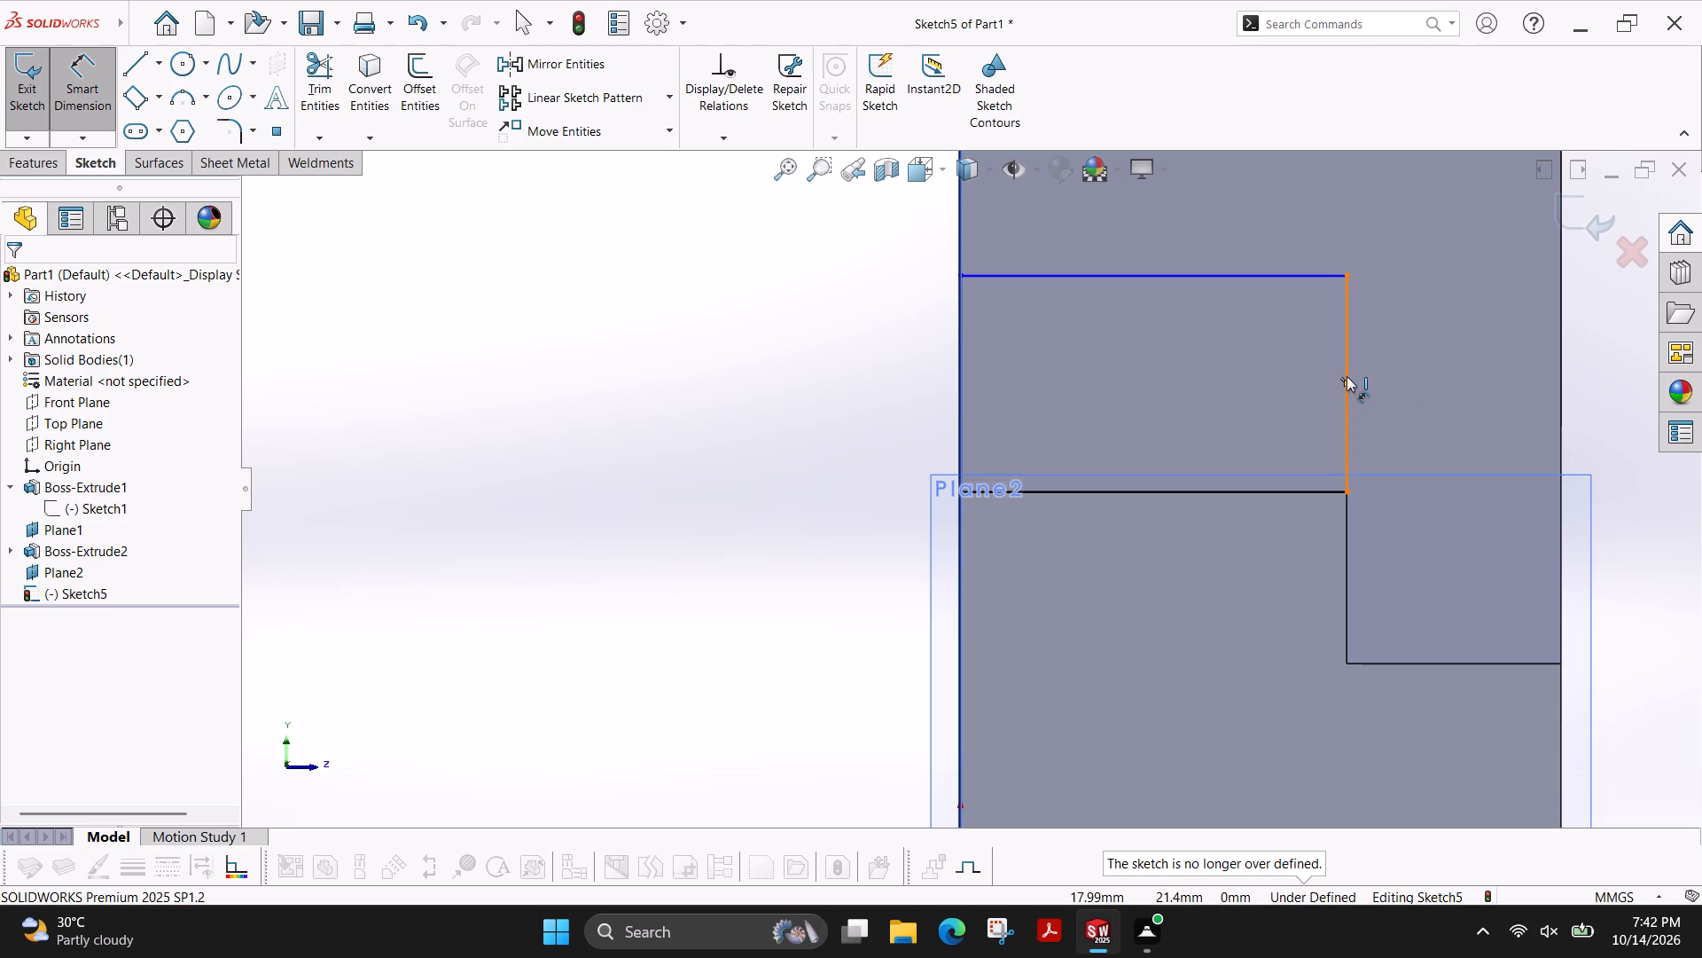
Dimension the rectangle's vertical side to 18 mm and finish dimensioning.
{"action": "left_click", "coordinate": [958, 393]}
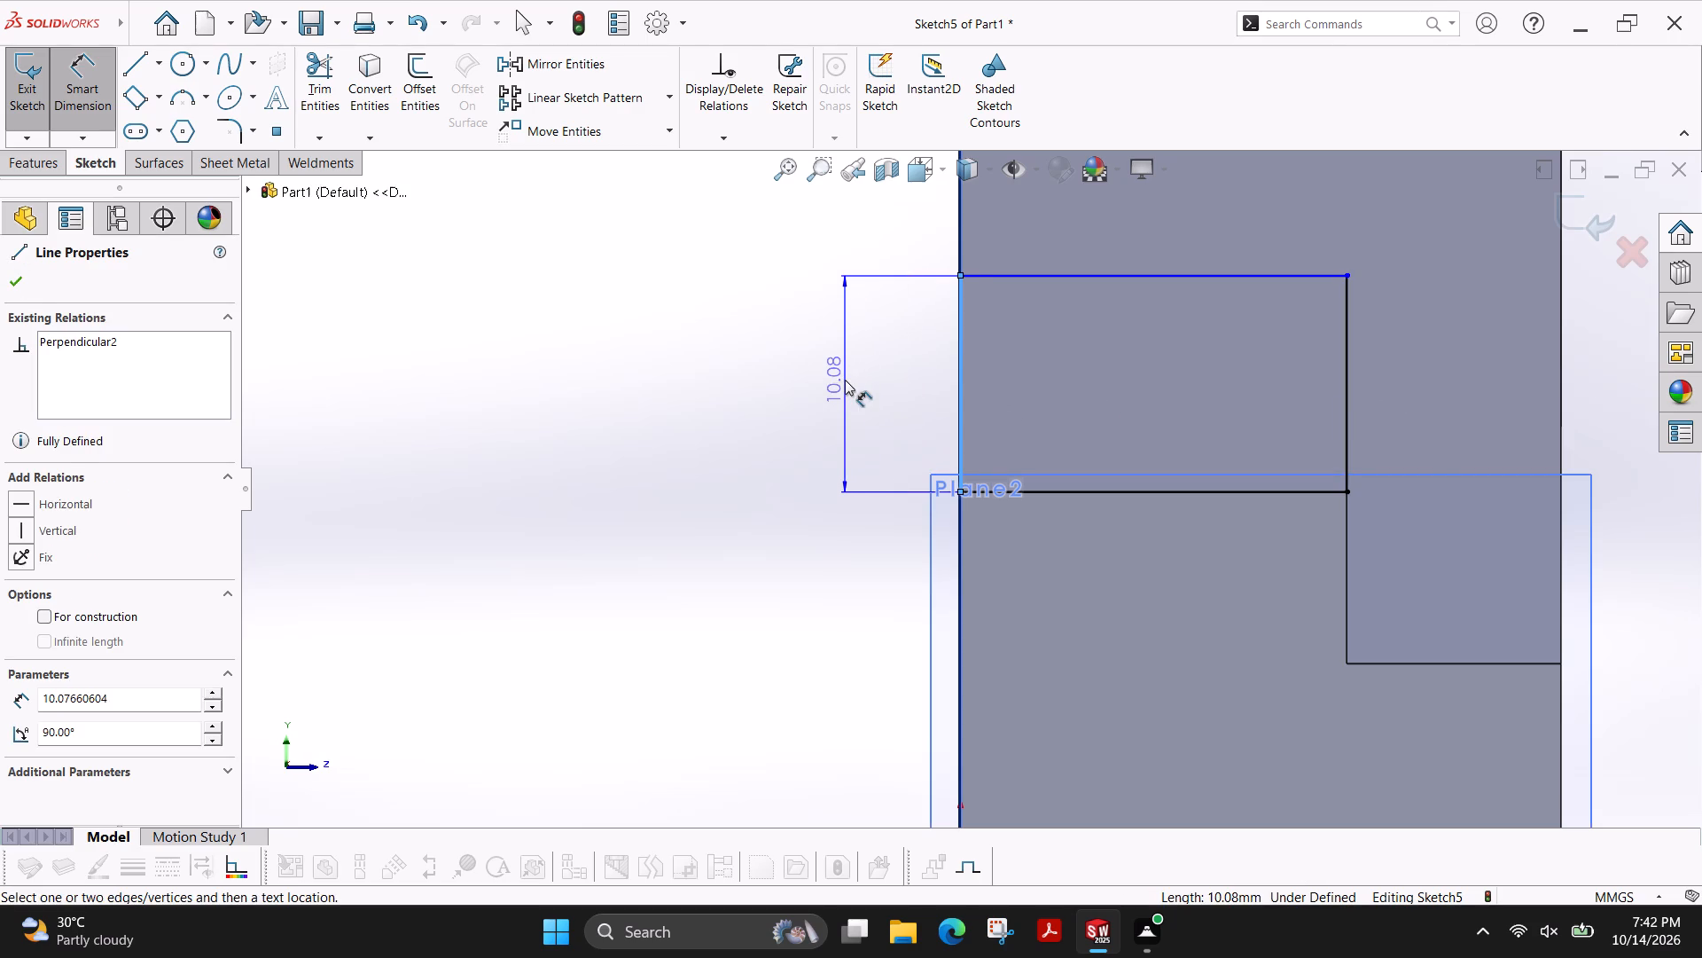
{"action": "left_click", "coordinate": [845, 377]}
{"action": "type", "text": "18"}
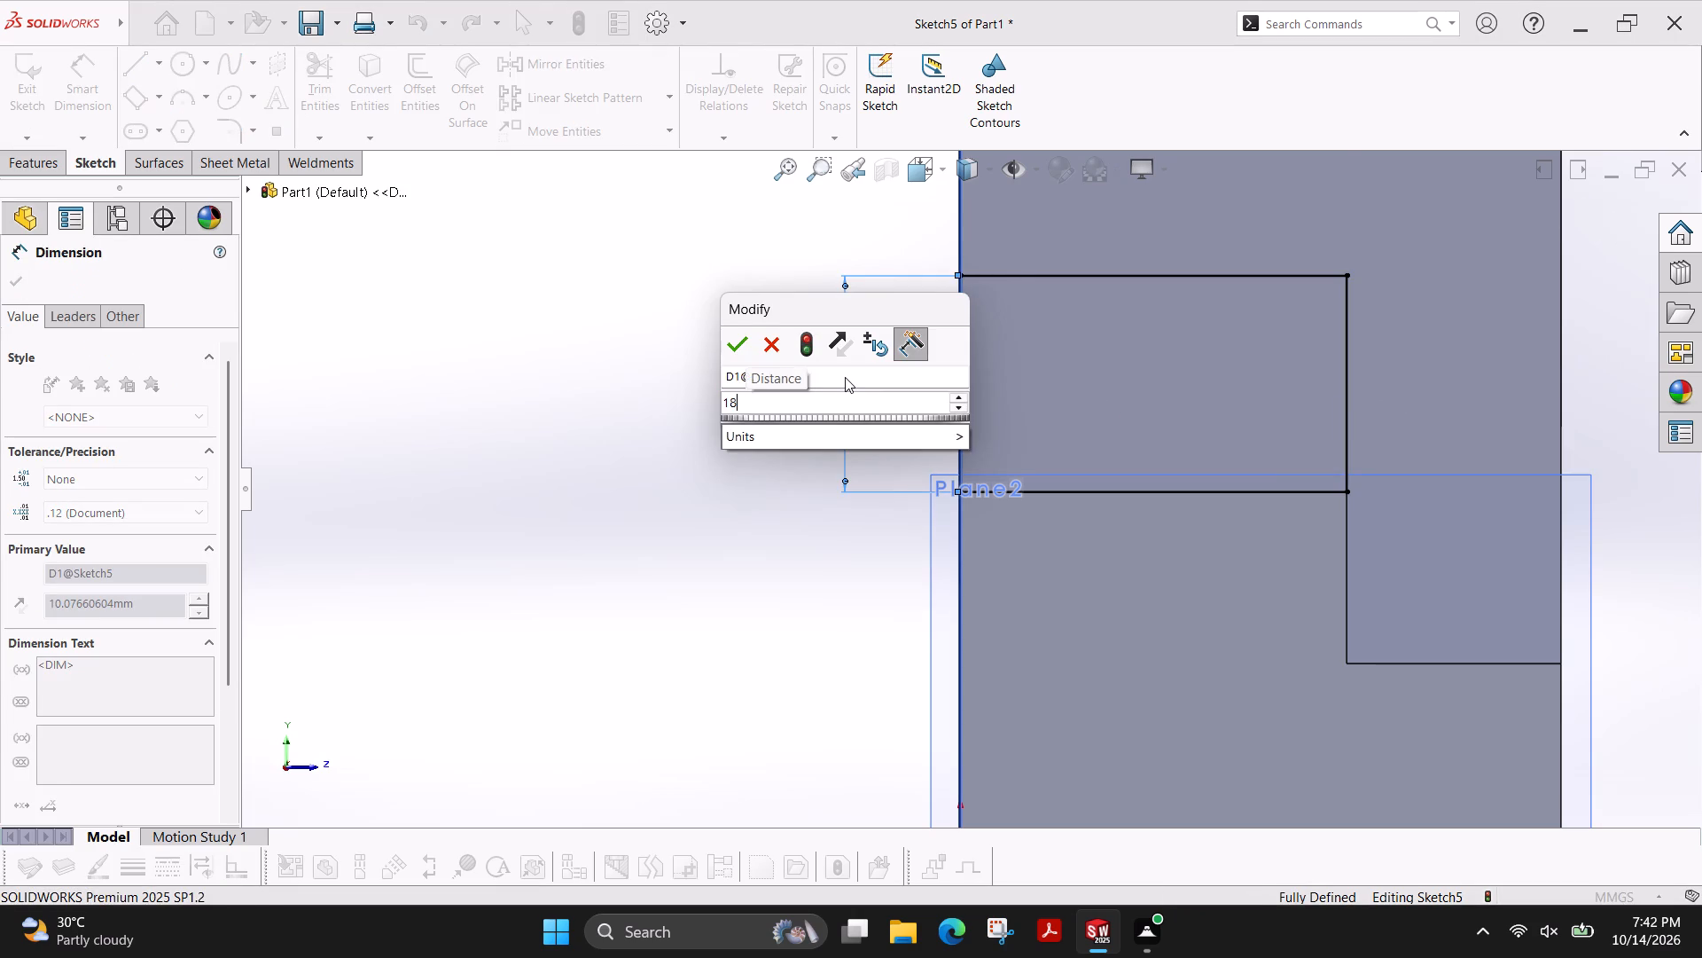
{"action": "key", "text": "Return"}
{"action": "scroll", "coordinate": [1192, 241], "scroll_direction": "up", "scroll_amount": 4}
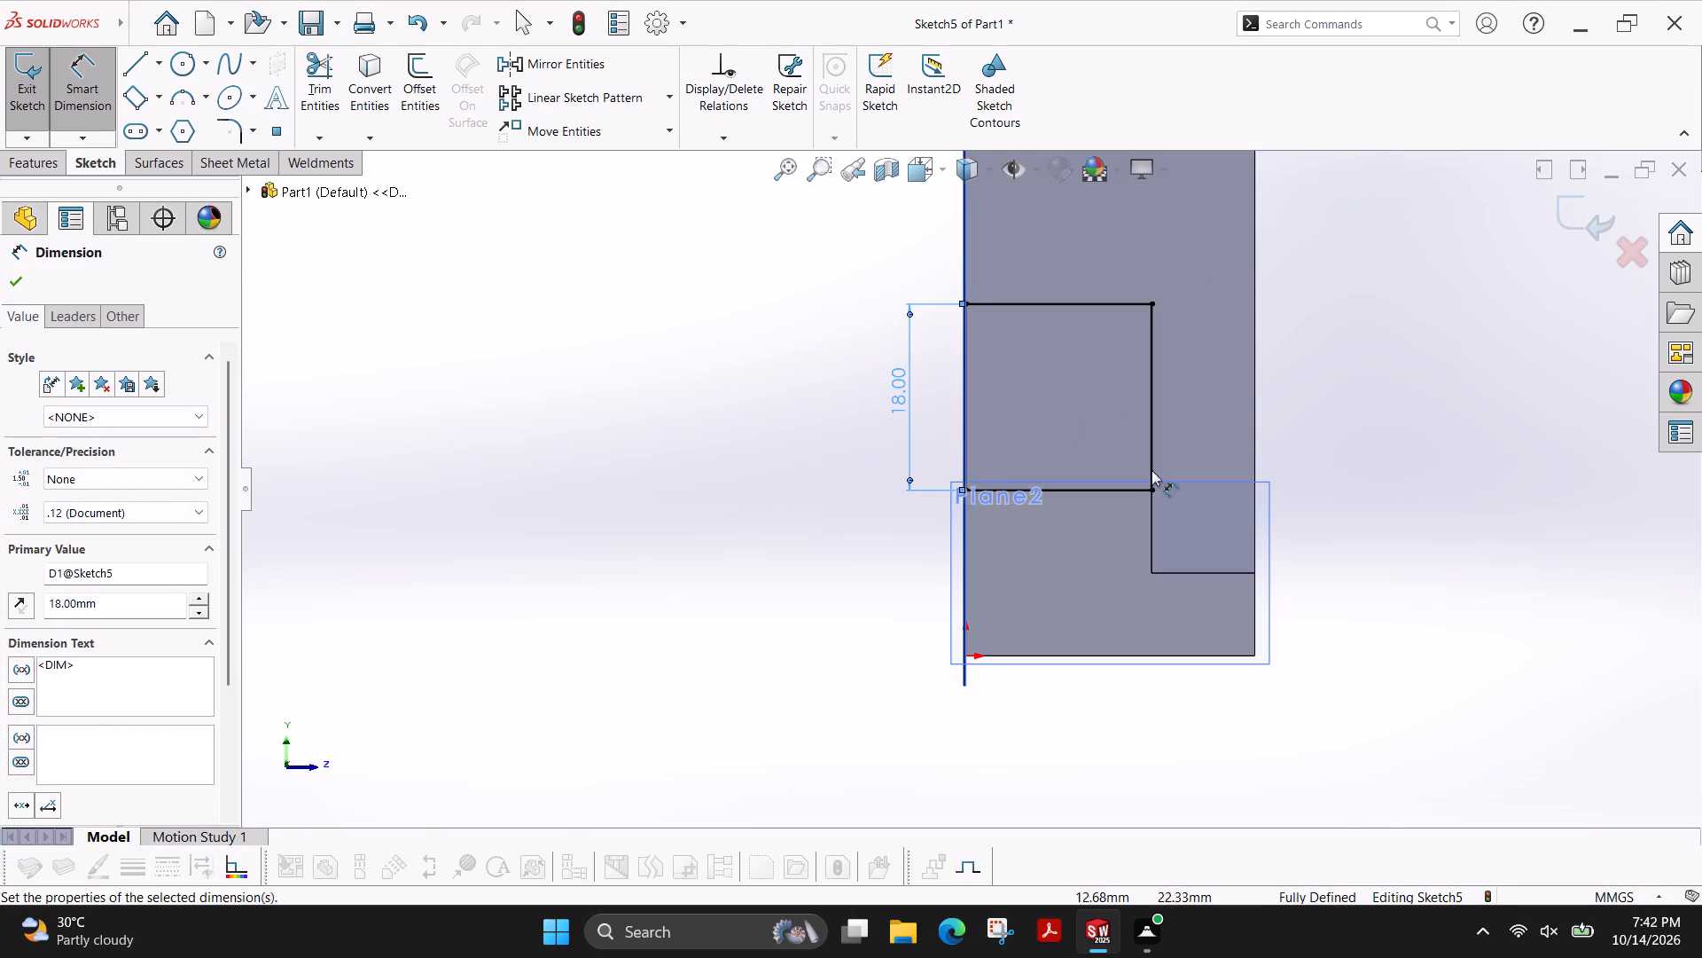
{"action": "scroll", "coordinate": [1169, 496], "scroll_direction": "down", "scroll_amount": 10}
{"action": "scroll", "coordinate": [969, 484], "scroll_direction": "down", "scroll_amount": 4}
{"action": "scroll", "coordinate": [969, 484], "scroll_direction": "up", "scroll_amount": 8}
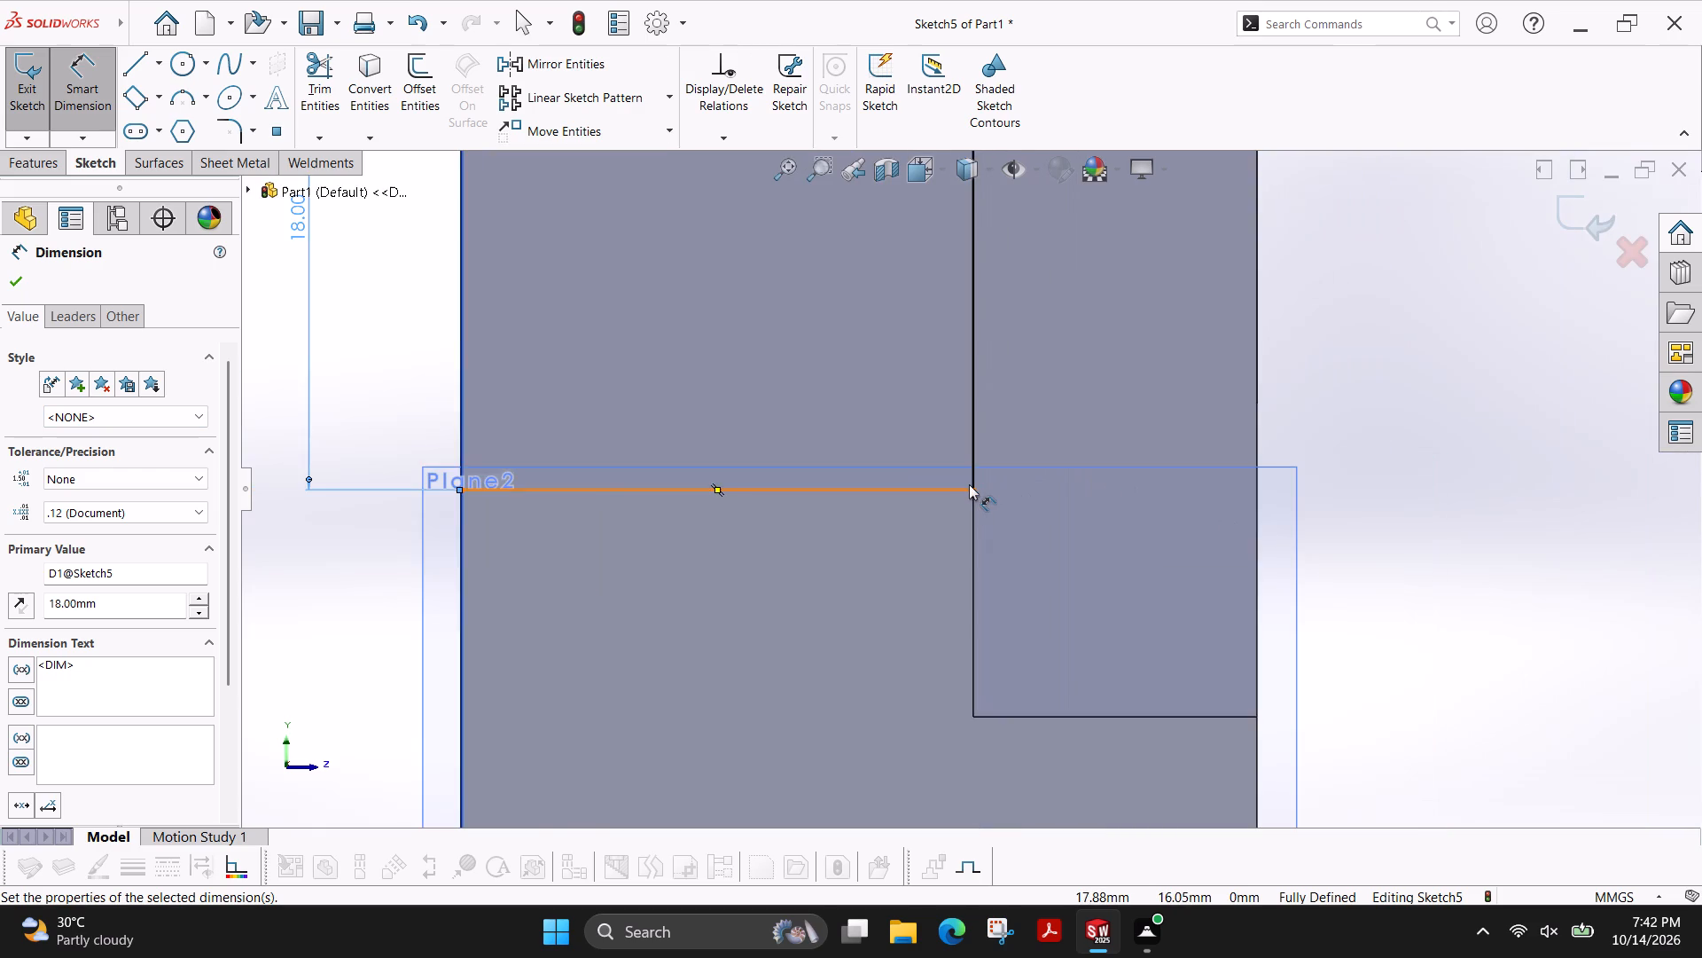
{"action": "scroll", "coordinate": [969, 484], "scroll_direction": "up", "scroll_amount": 3}
{"action": "left_click", "coordinate": [15, 285]}
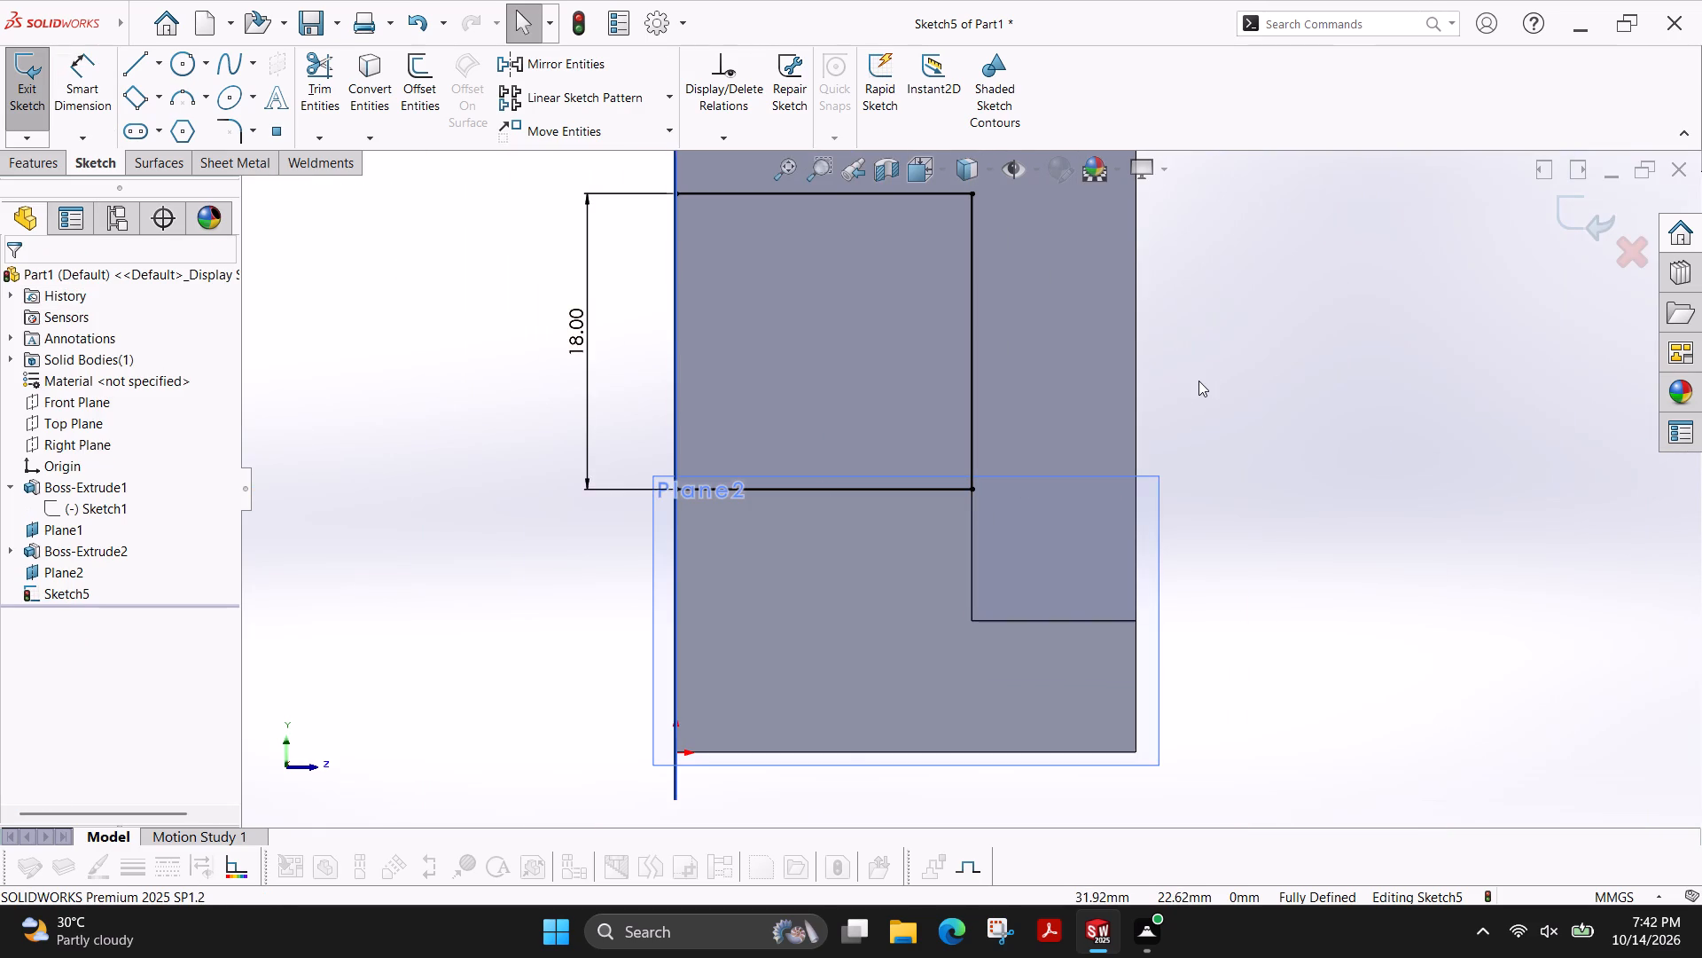
Set up a blind boss extrusion of the square, reversed toward the inclined body, with a depth of 16 mm.
{"action": "scroll", "coordinate": [1198, 381], "scroll_direction": "down", "scroll_amount": 1}
{"action": "scroll", "coordinate": [1198, 379], "scroll_direction": "up", "scroll_amount": 2}
{"action": "middle_click_drag", "start_coordinate": [1296, 323], "coordinate": [1204, 339], "text": "ctrl+shift"}
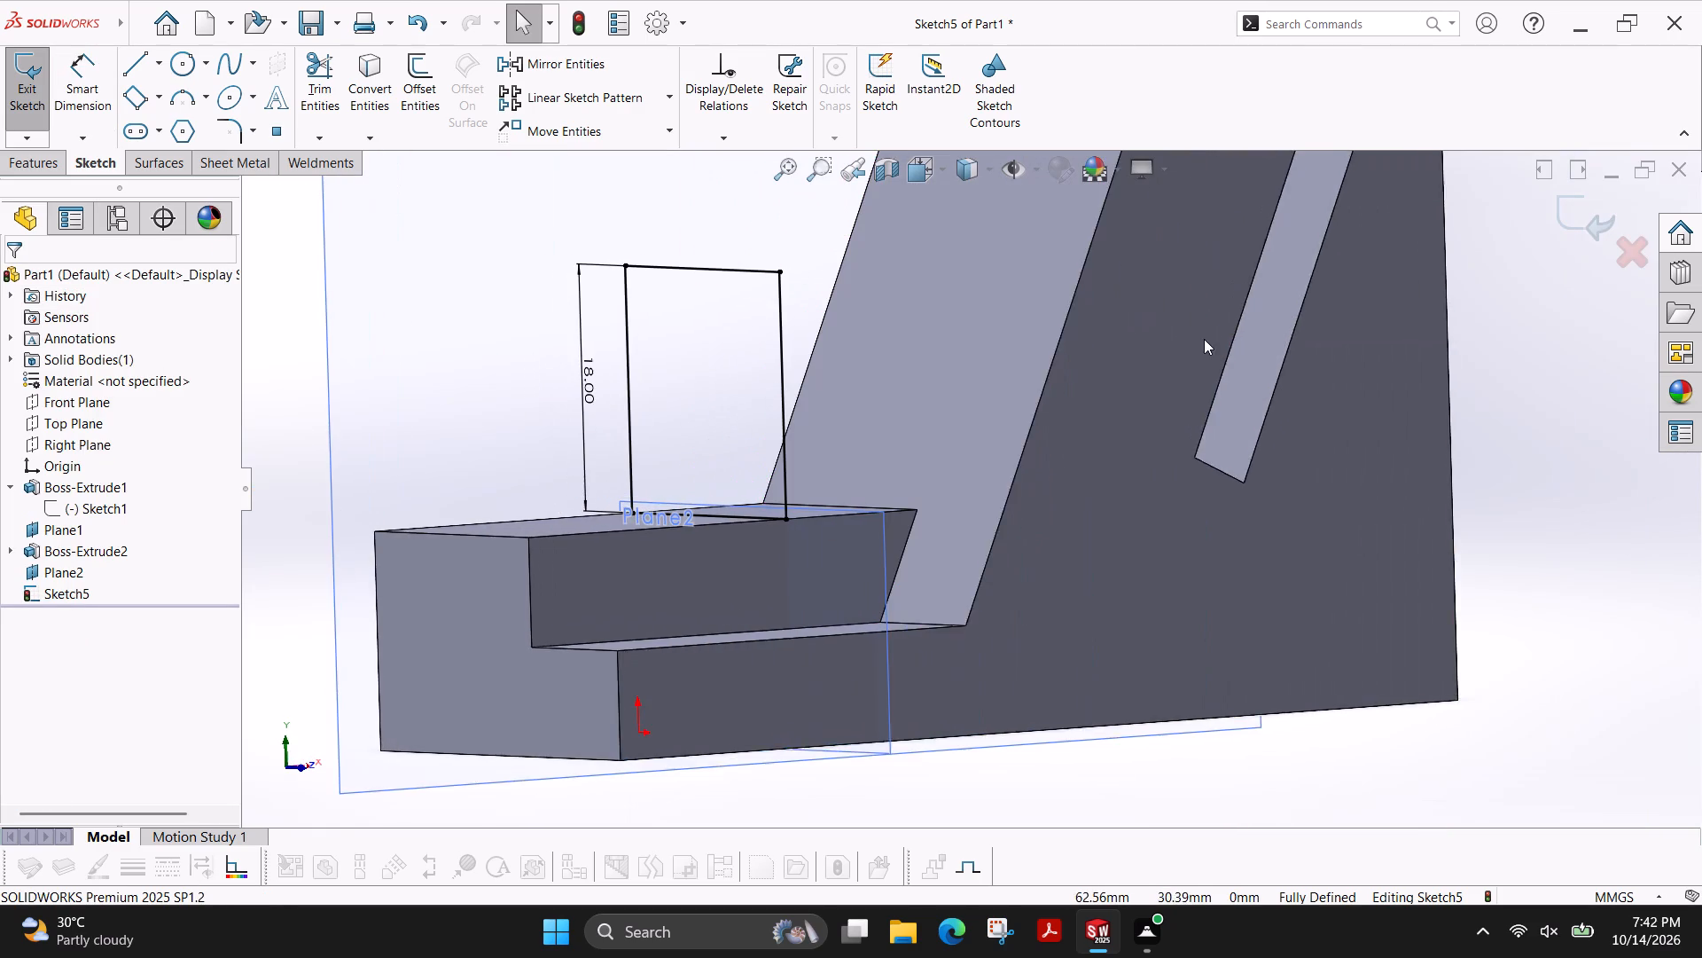
{"action": "scroll", "coordinate": [1197, 397], "scroll_direction": "up", "scroll_amount": 1}
{"action": "left_click", "coordinate": [40, 161]}
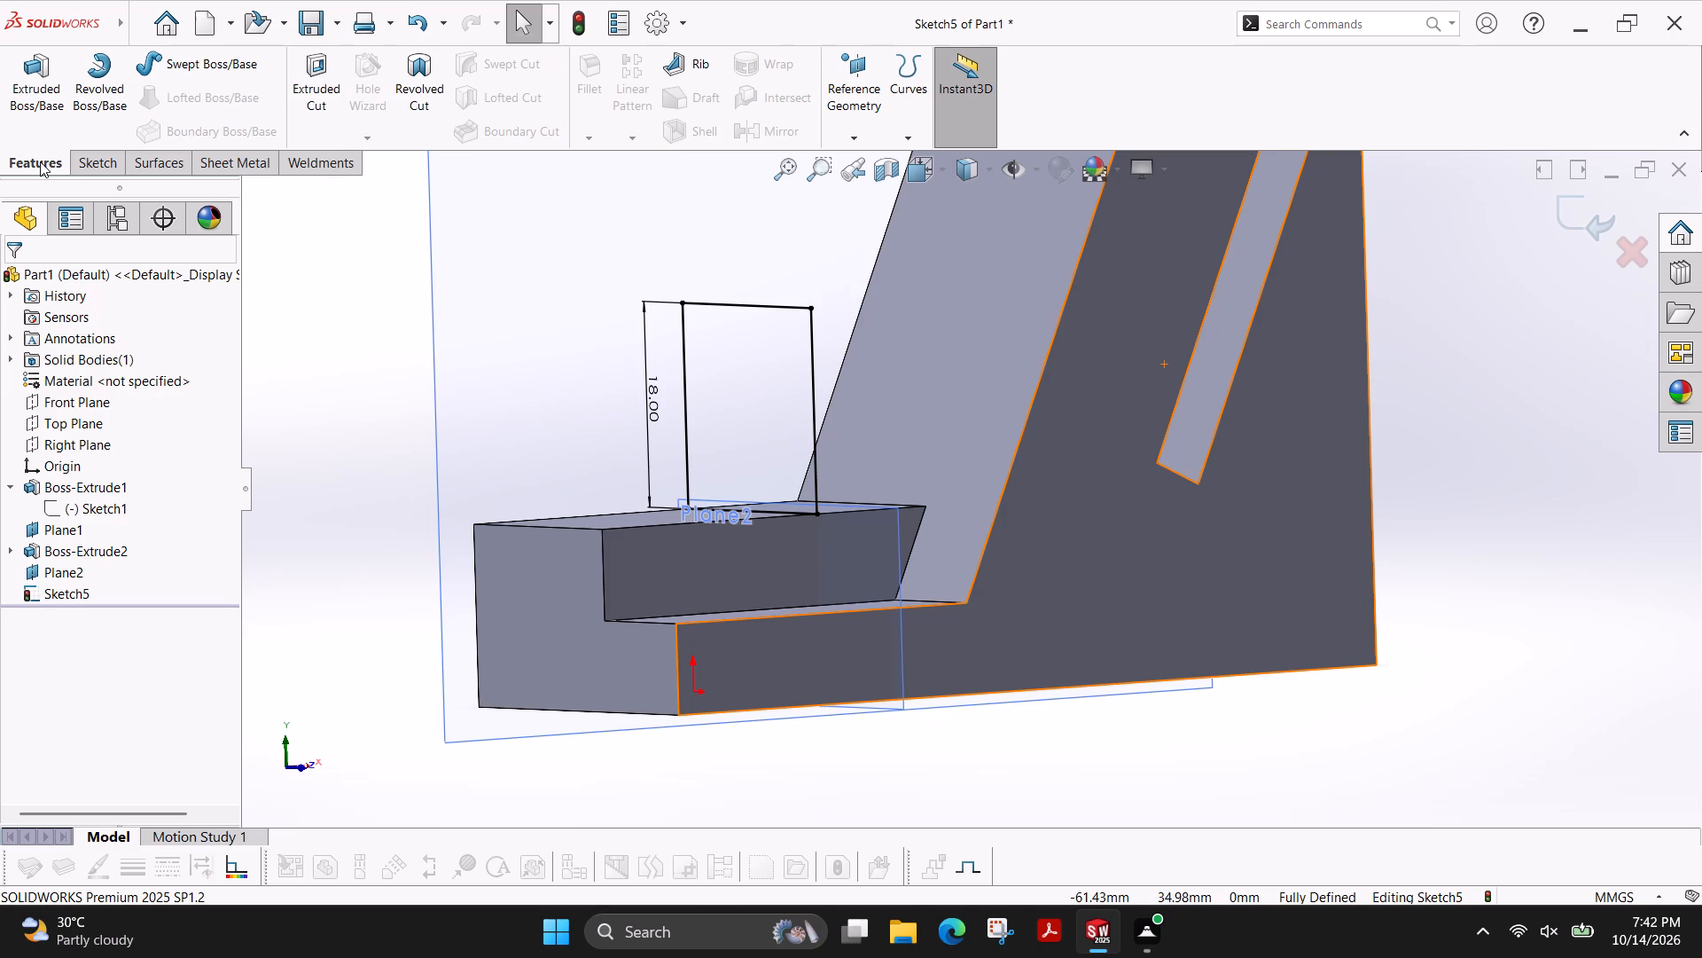
{"action": "left_click", "coordinate": [41, 88]}
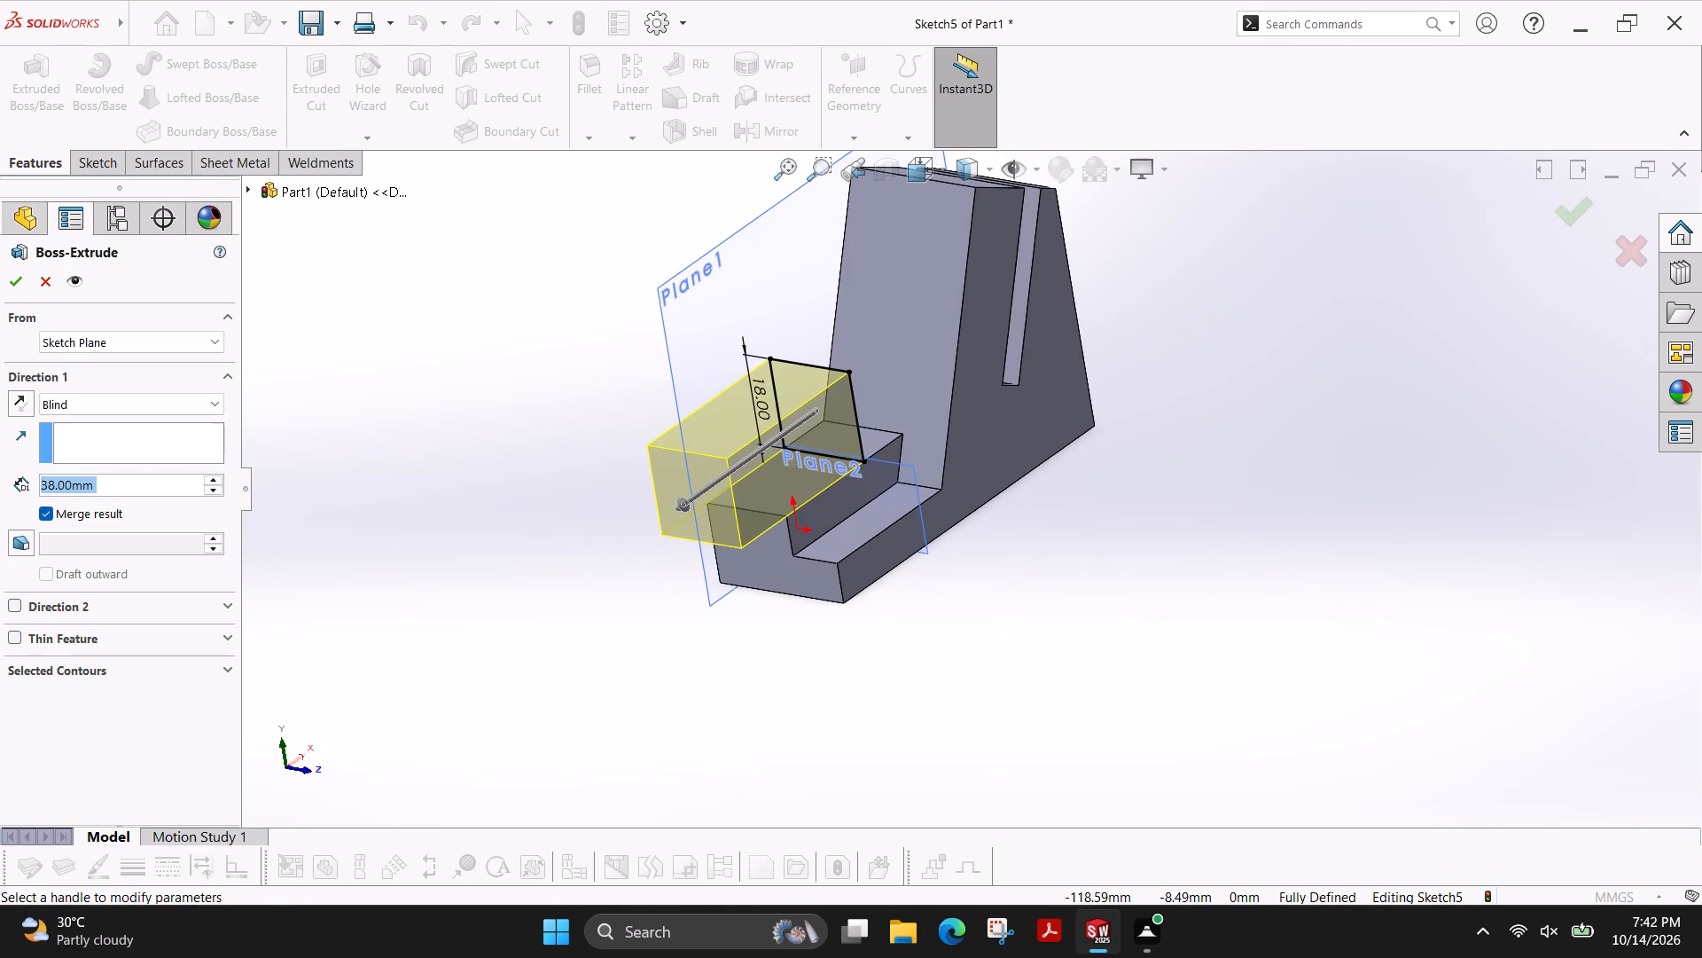
{"action": "left_click", "coordinate": [13, 407]}
{"action": "double_click", "coordinate": [137, 491]}
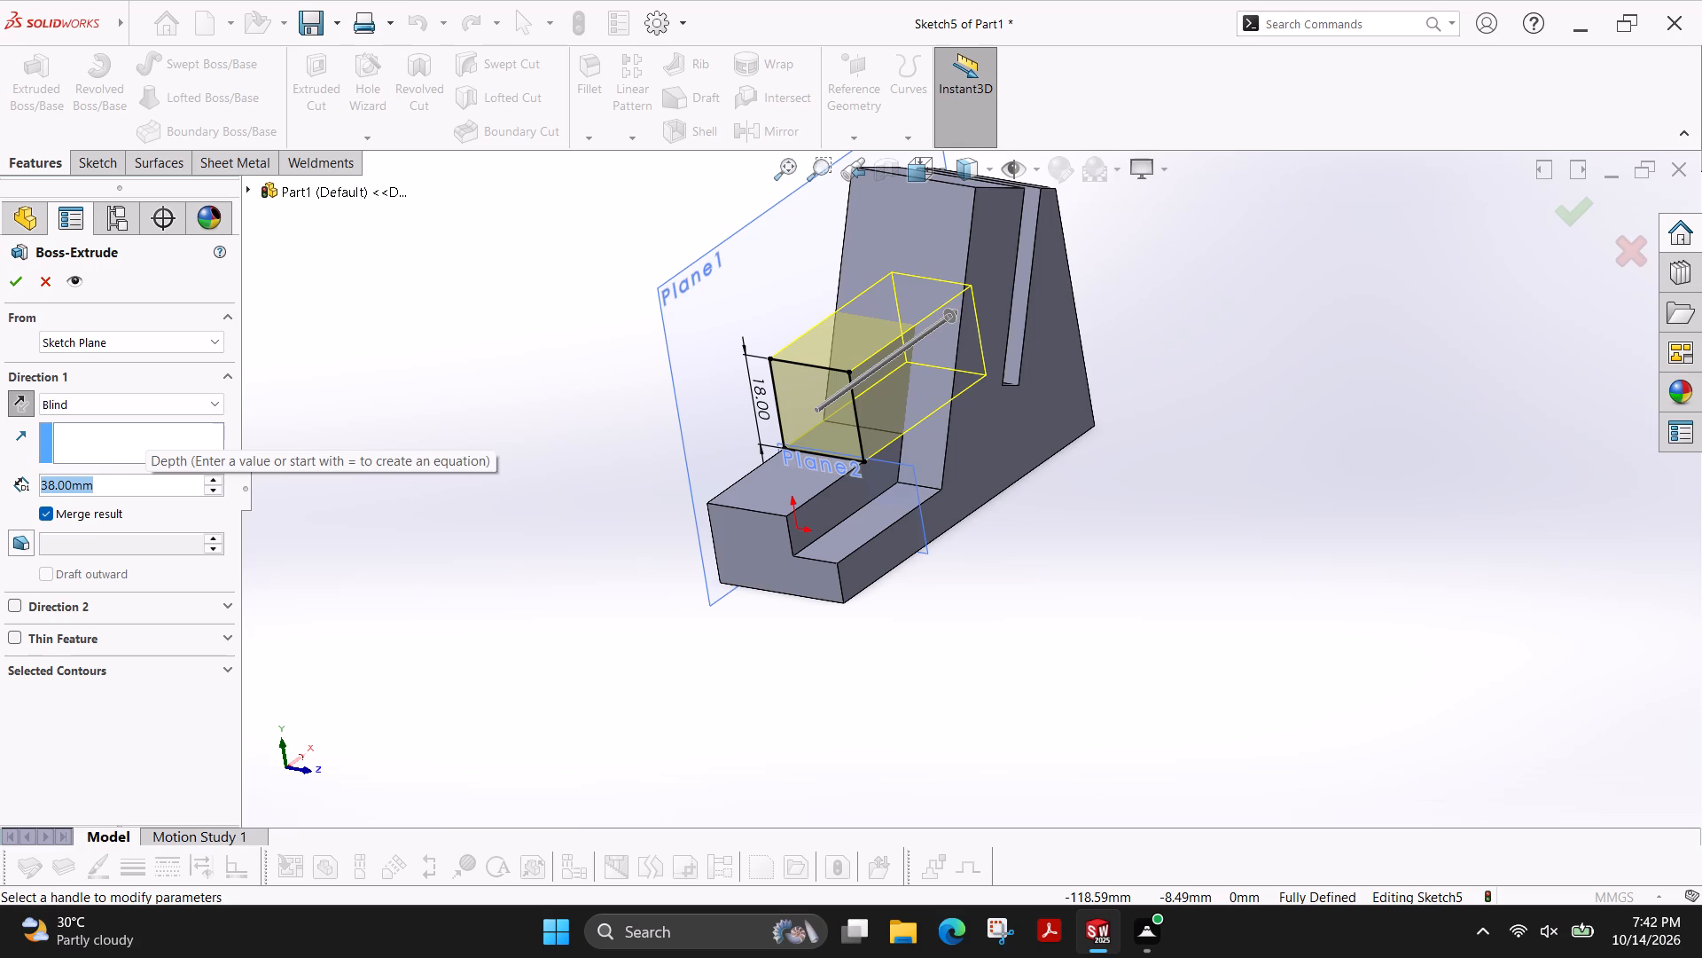
{"action": "type", "text": "16"}
{"action": "key", "text": "Return"}
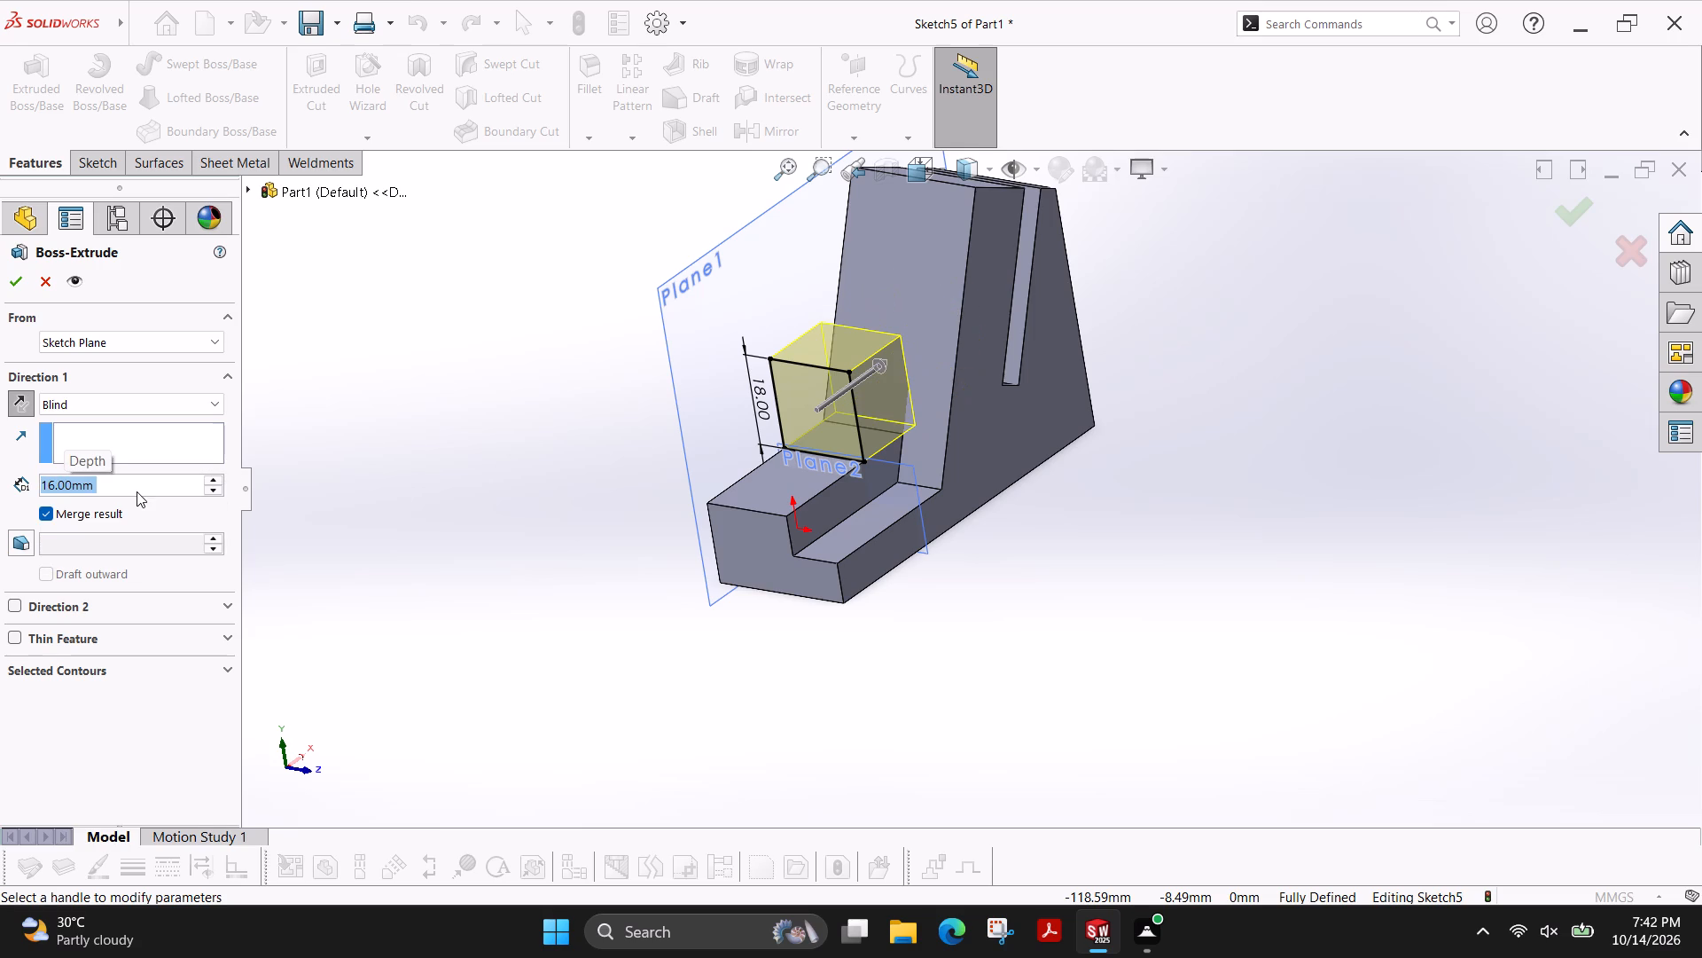
Increase the extrusion depth to 26 mm so the boss reaches into the inclined body, and complete the merged extrusion.
{"action": "middle_click_drag", "start_coordinate": [1416, 384], "coordinate": [1290, 381], "text": "ctrl+shift"}
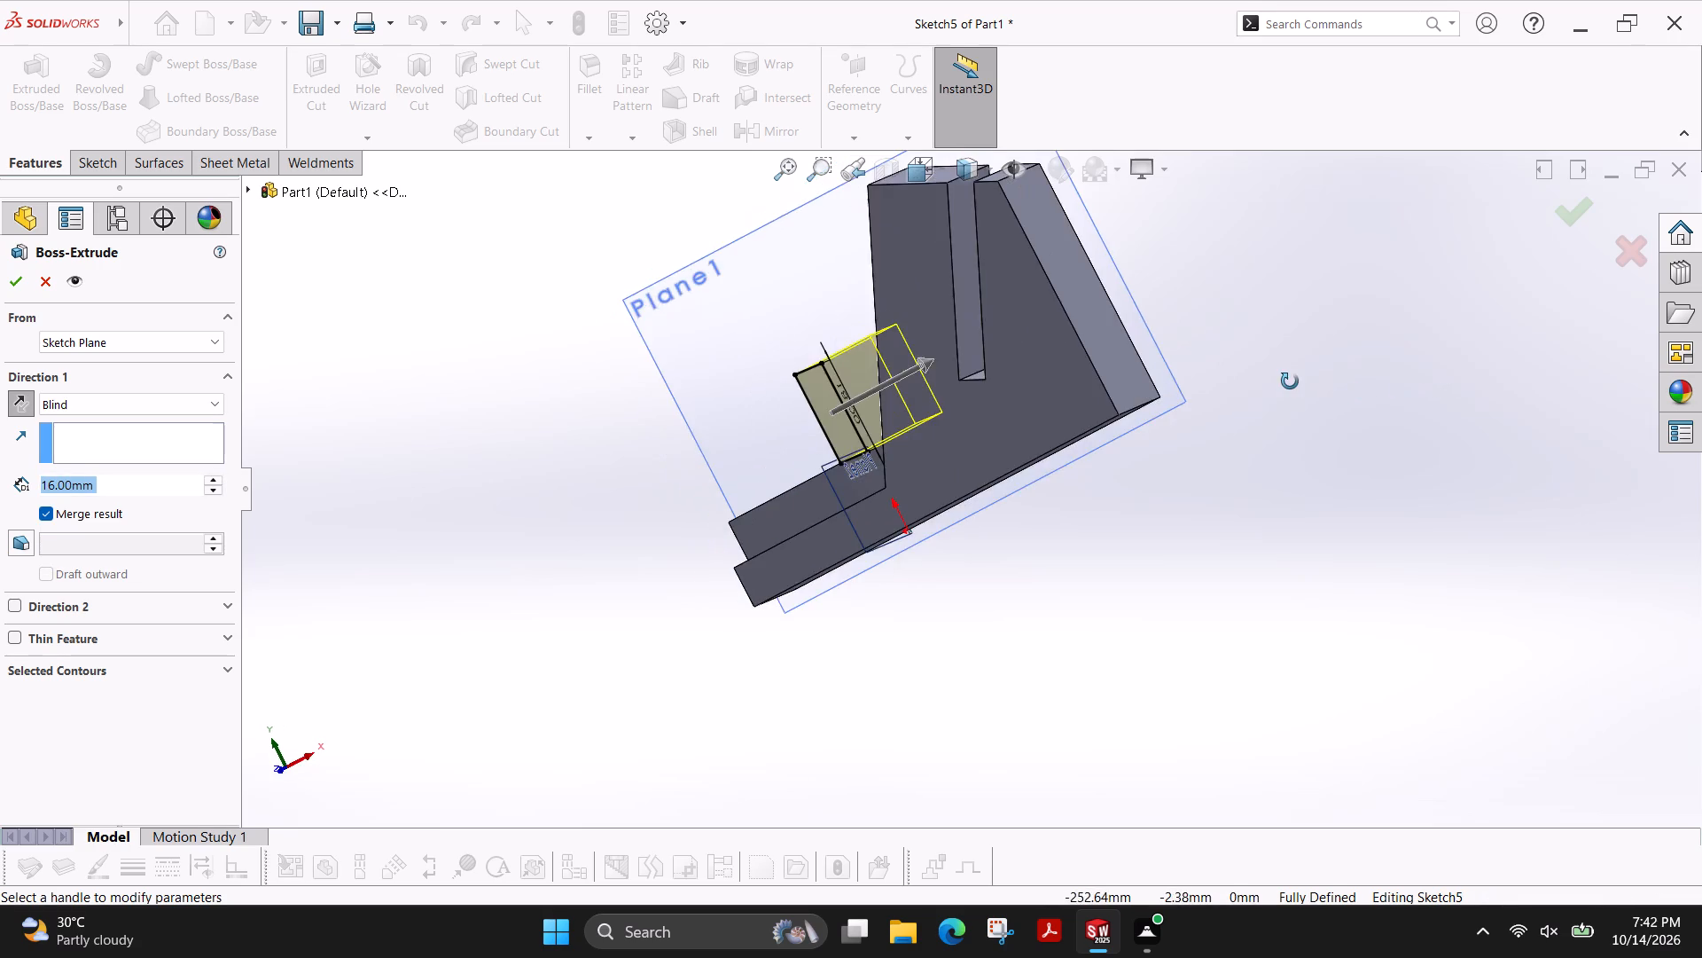
{"action": "middle_click_drag", "start_coordinate": [1290, 381], "coordinate": [1320, 389], "text": "ctrl+shift"}
{"action": "scroll", "coordinate": [1299, 382], "scroll_direction": "up", "scroll_amount": 1, "text": "ctrl+shift"}
{"action": "middle_click_drag", "start_coordinate": [1129, 279], "coordinate": [1135, 280], "text": "ctrl"}
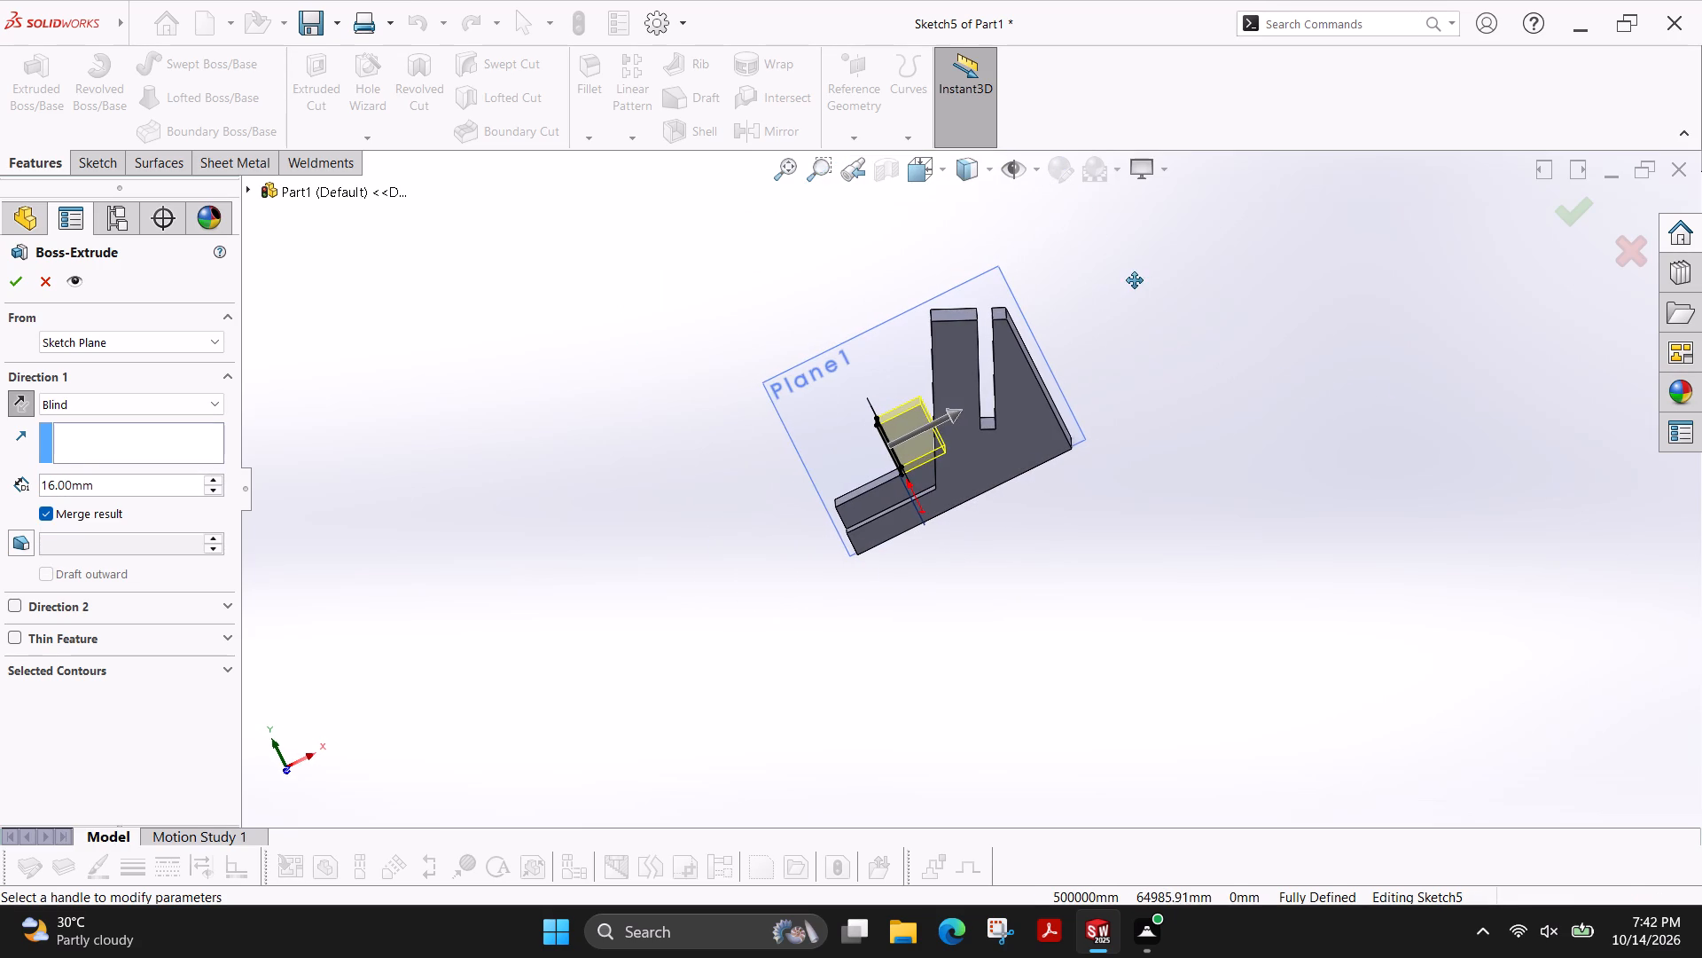
{"action": "middle_click_drag", "start_coordinate": [1135, 280], "coordinate": [1144, 285], "text": "ctrl"}
{"action": "scroll", "coordinate": [895, 379], "scroll_direction": "down", "scroll_amount": 4}
{"action": "scroll", "coordinate": [979, 455], "scroll_direction": "down", "scroll_amount": 2}
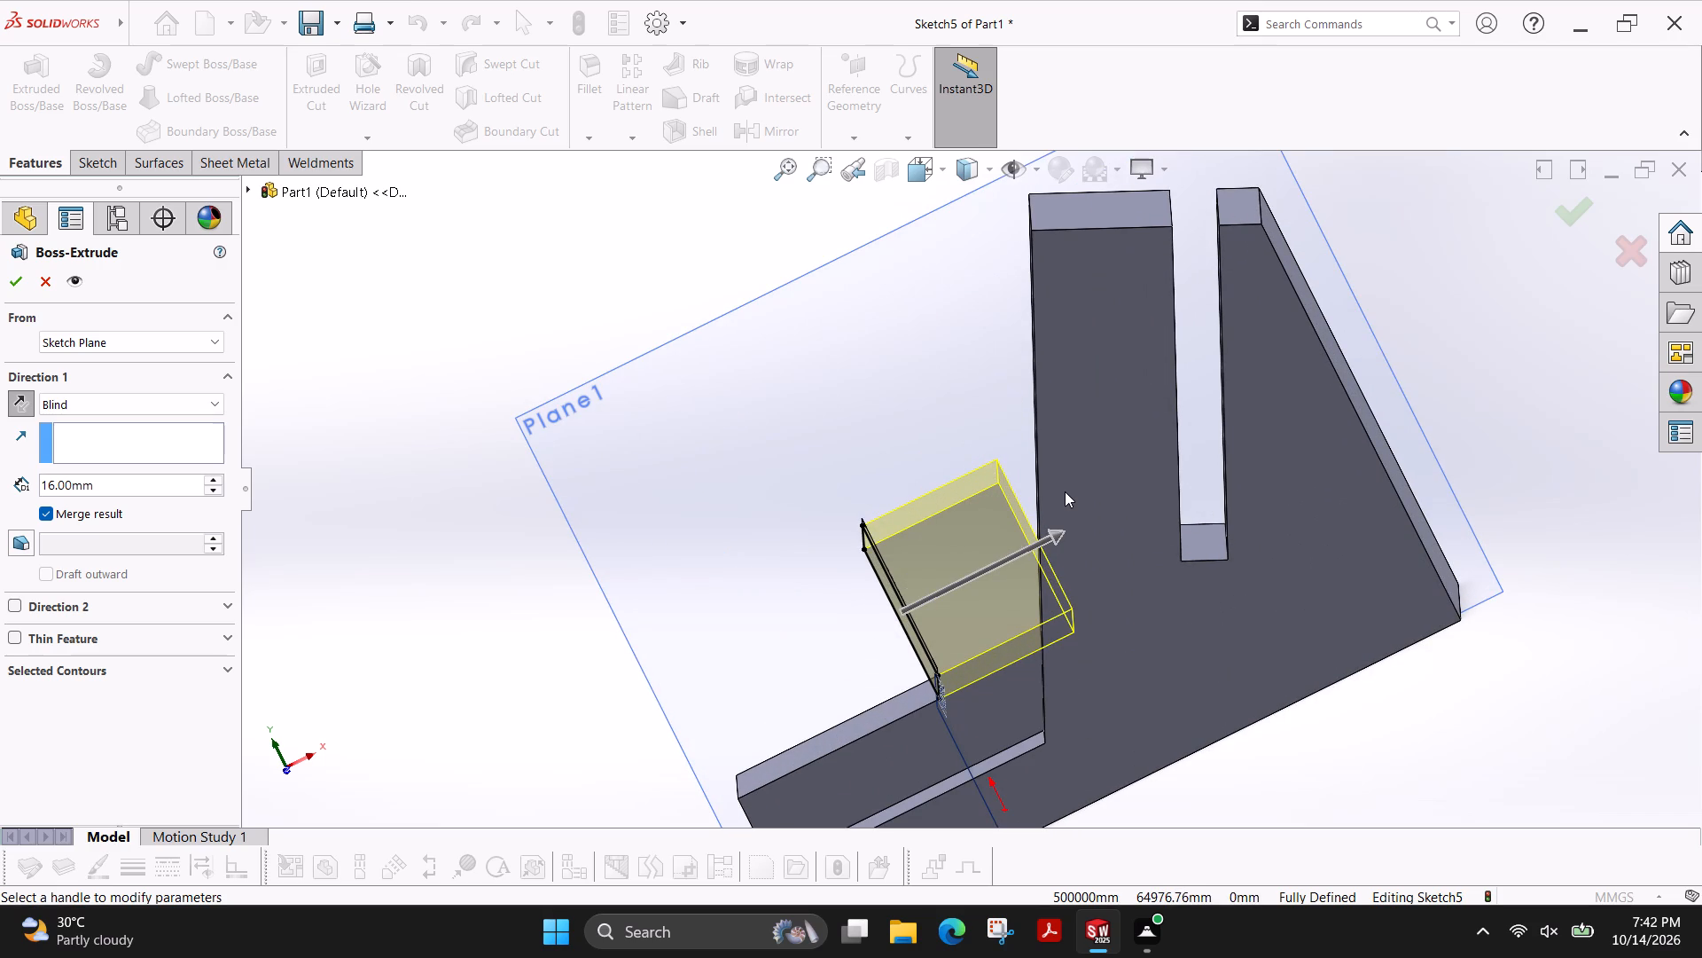
{"action": "scroll", "coordinate": [1065, 491], "scroll_direction": "down", "scroll_amount": 2}
{"action": "scroll", "coordinate": [1065, 491], "scroll_direction": "up", "scroll_amount": 2}
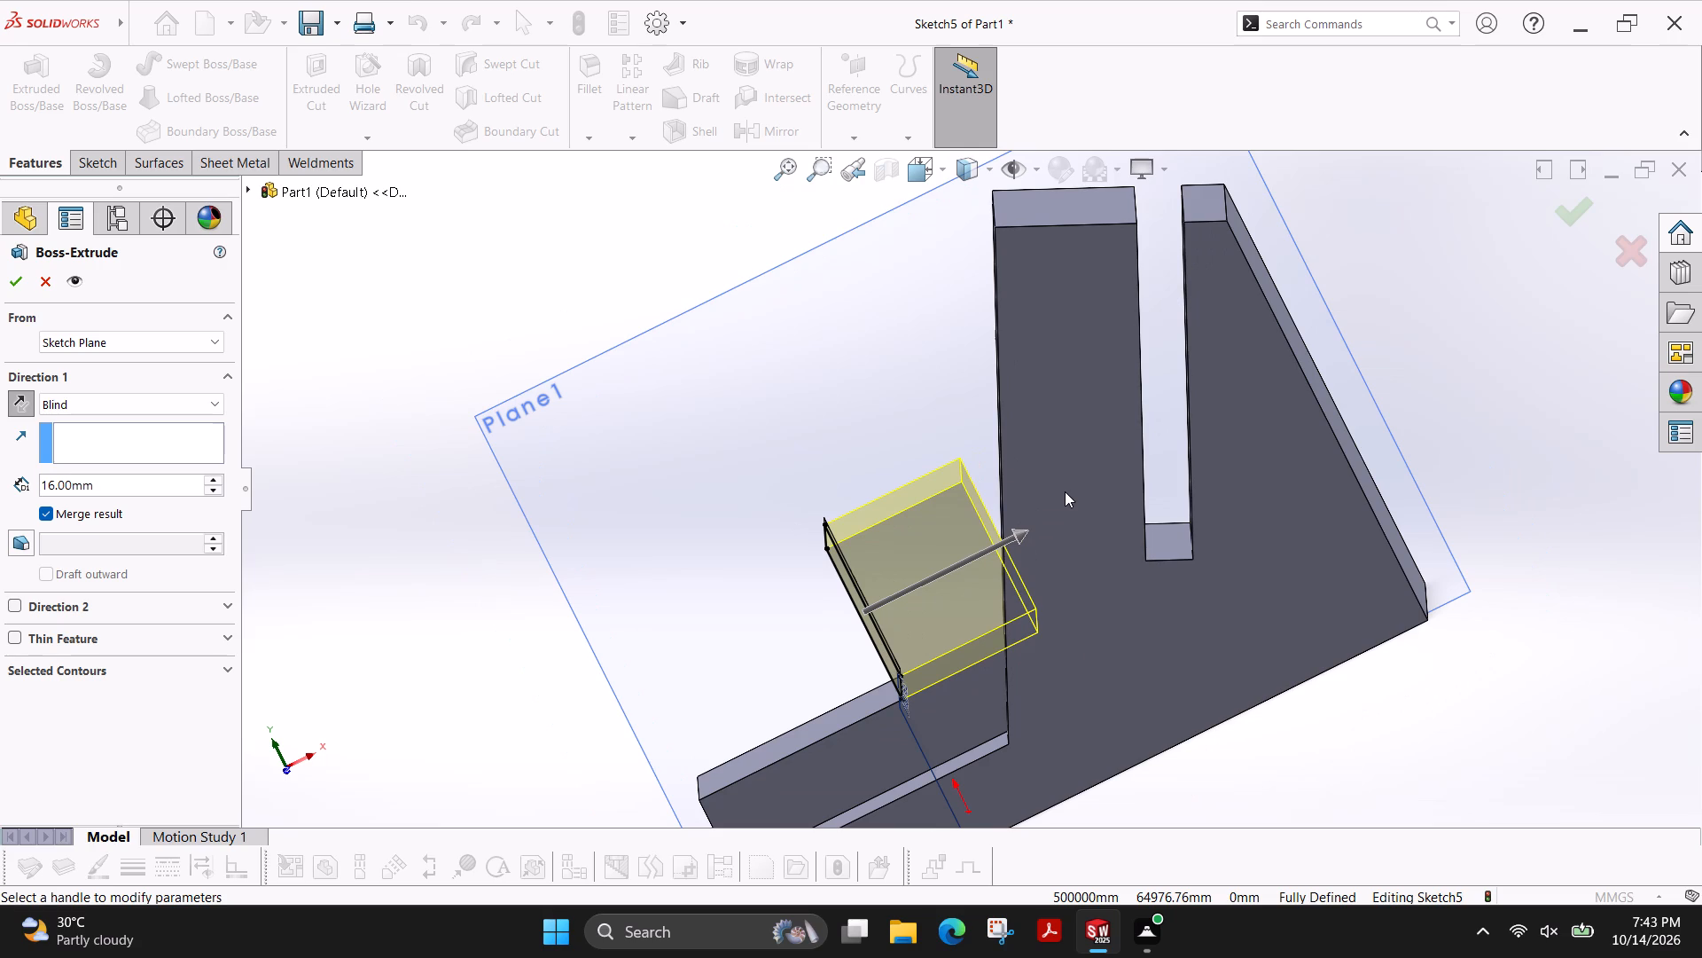
{"action": "scroll", "coordinate": [1065, 491], "scroll_direction": "up", "scroll_amount": 1}
{"action": "scroll", "coordinate": [1065, 491], "scroll_direction": "down", "scroll_amount": 1}
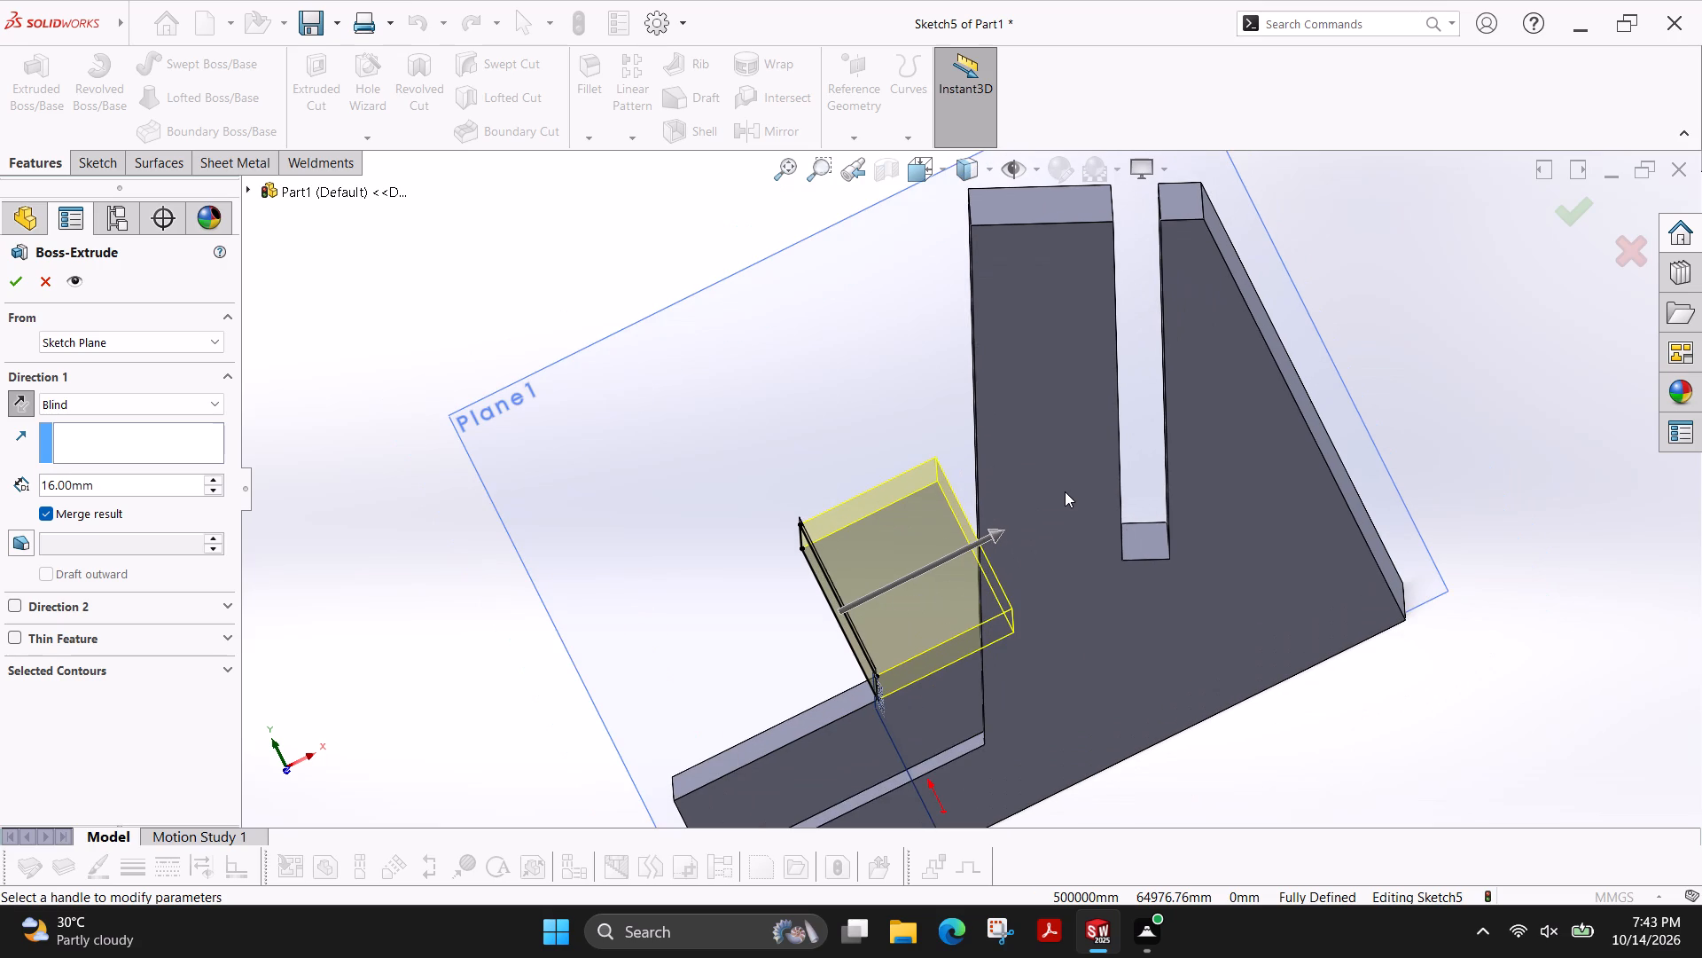
{"action": "left_click", "coordinate": [216, 481]}
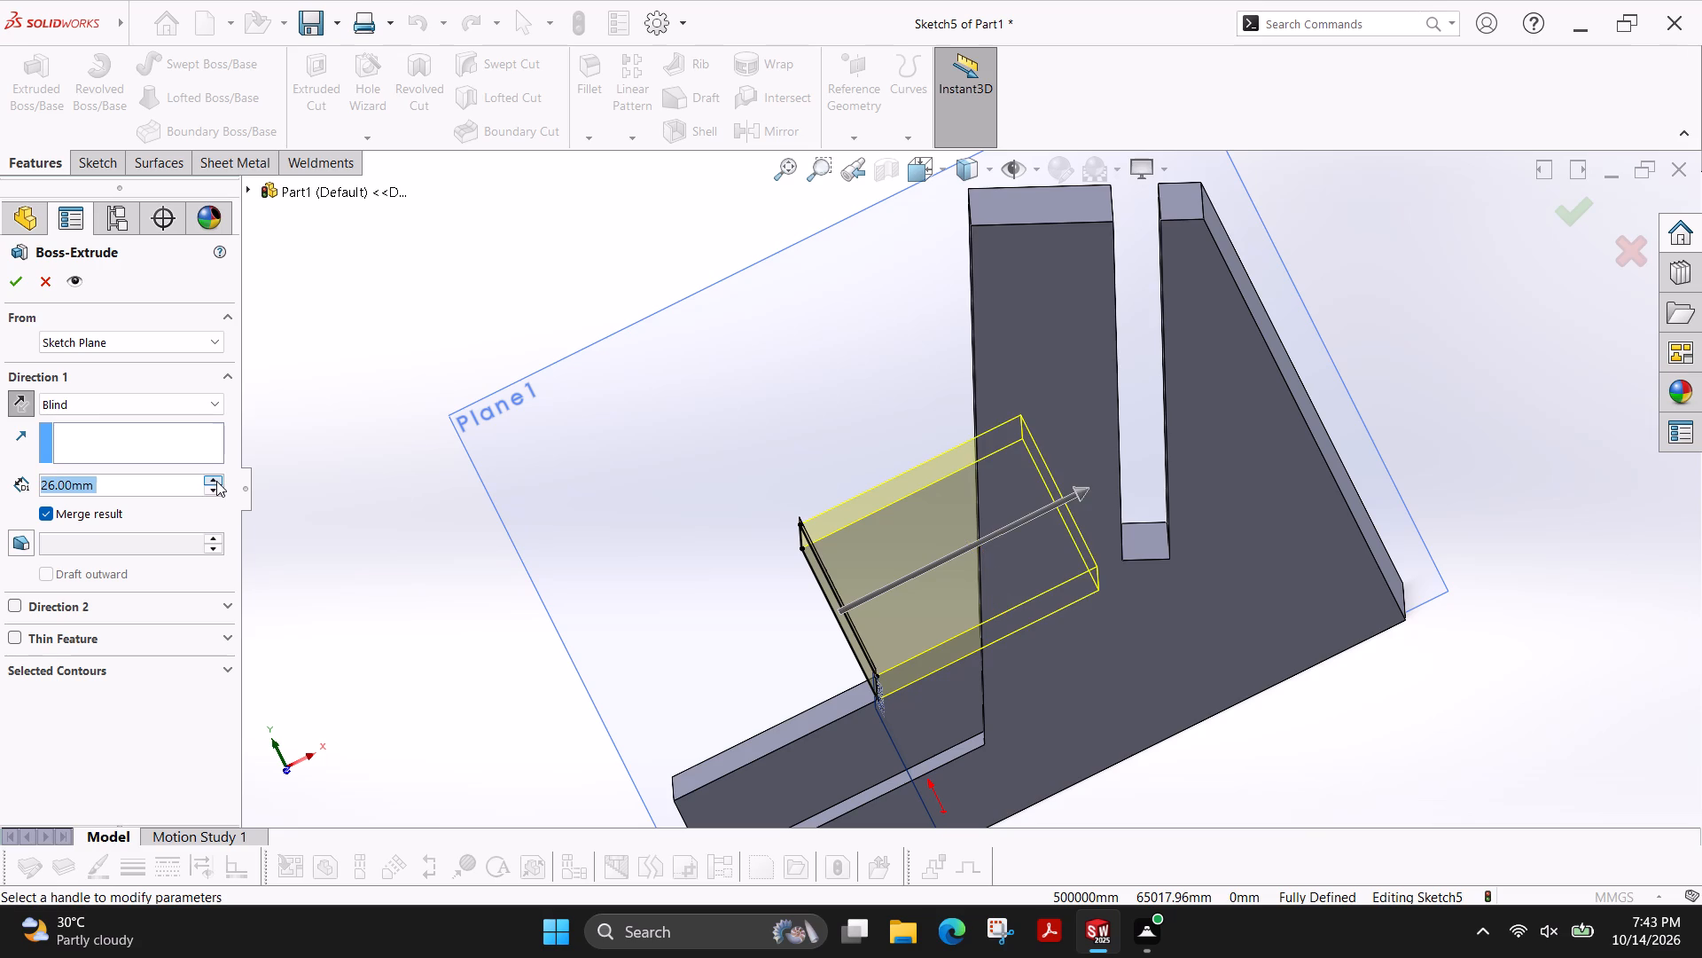
{"action": "left_click", "coordinate": [20, 289]}
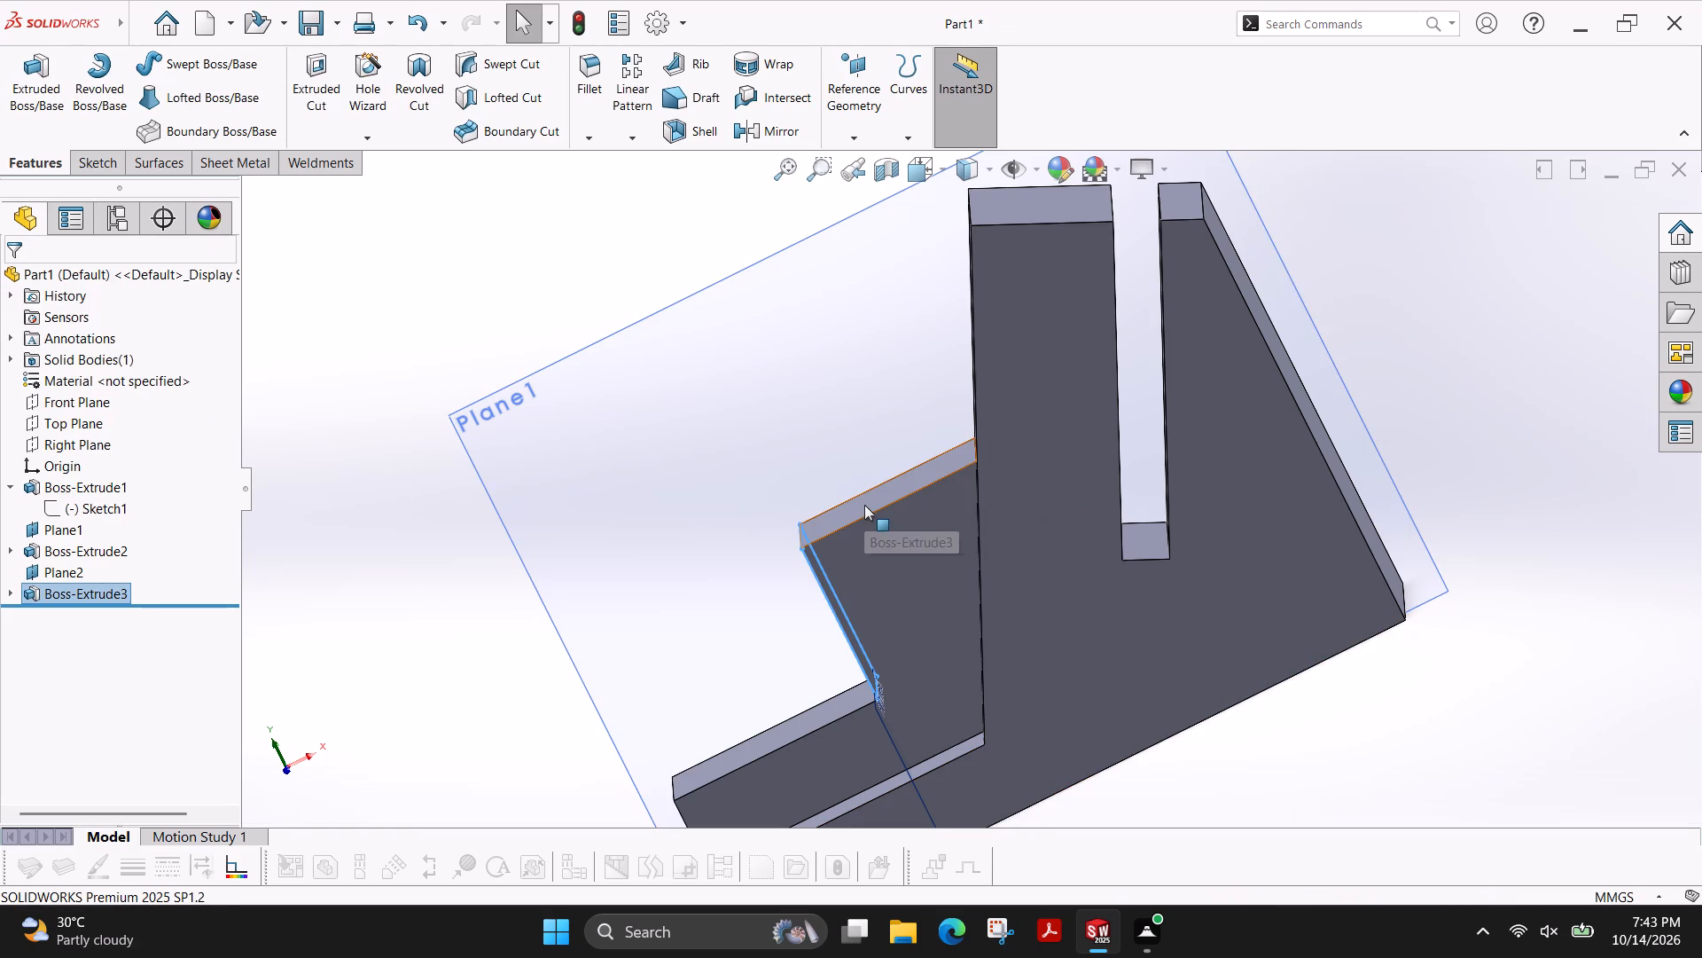
Check the length of the new boss's upper side edge.
{"action": "scroll", "coordinate": [864, 505], "scroll_direction": "up", "scroll_amount": 1}
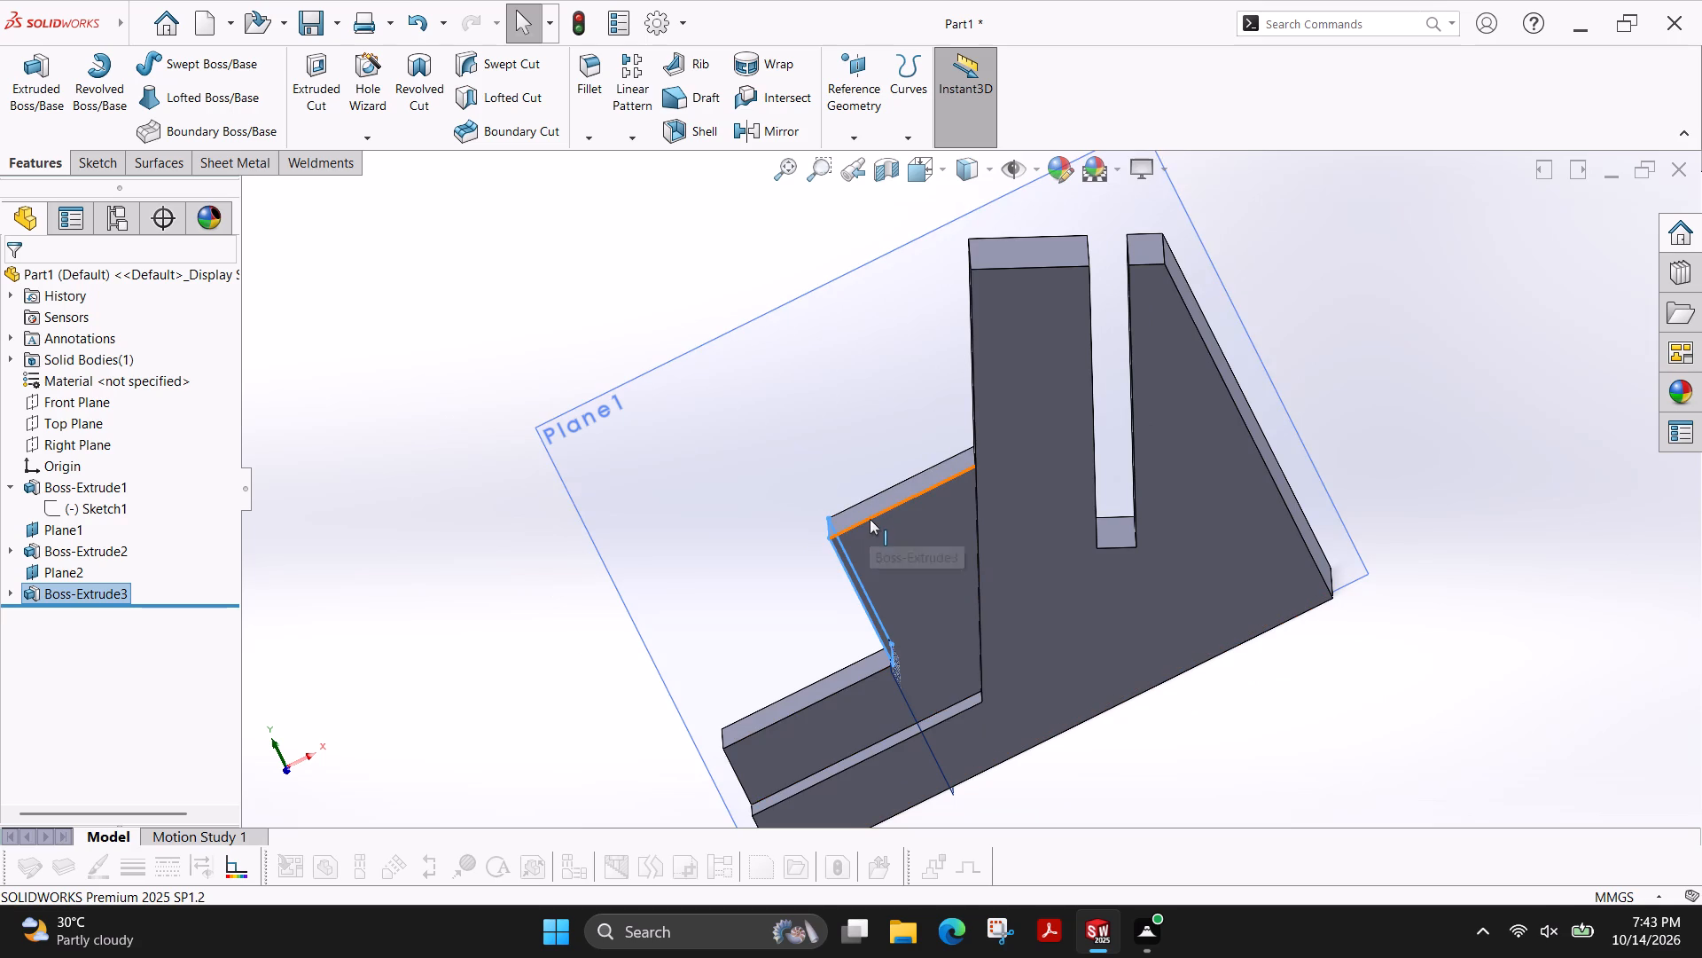
{"action": "left_click", "coordinate": [112, 166]}
{"action": "left_click", "coordinate": [76, 92]}
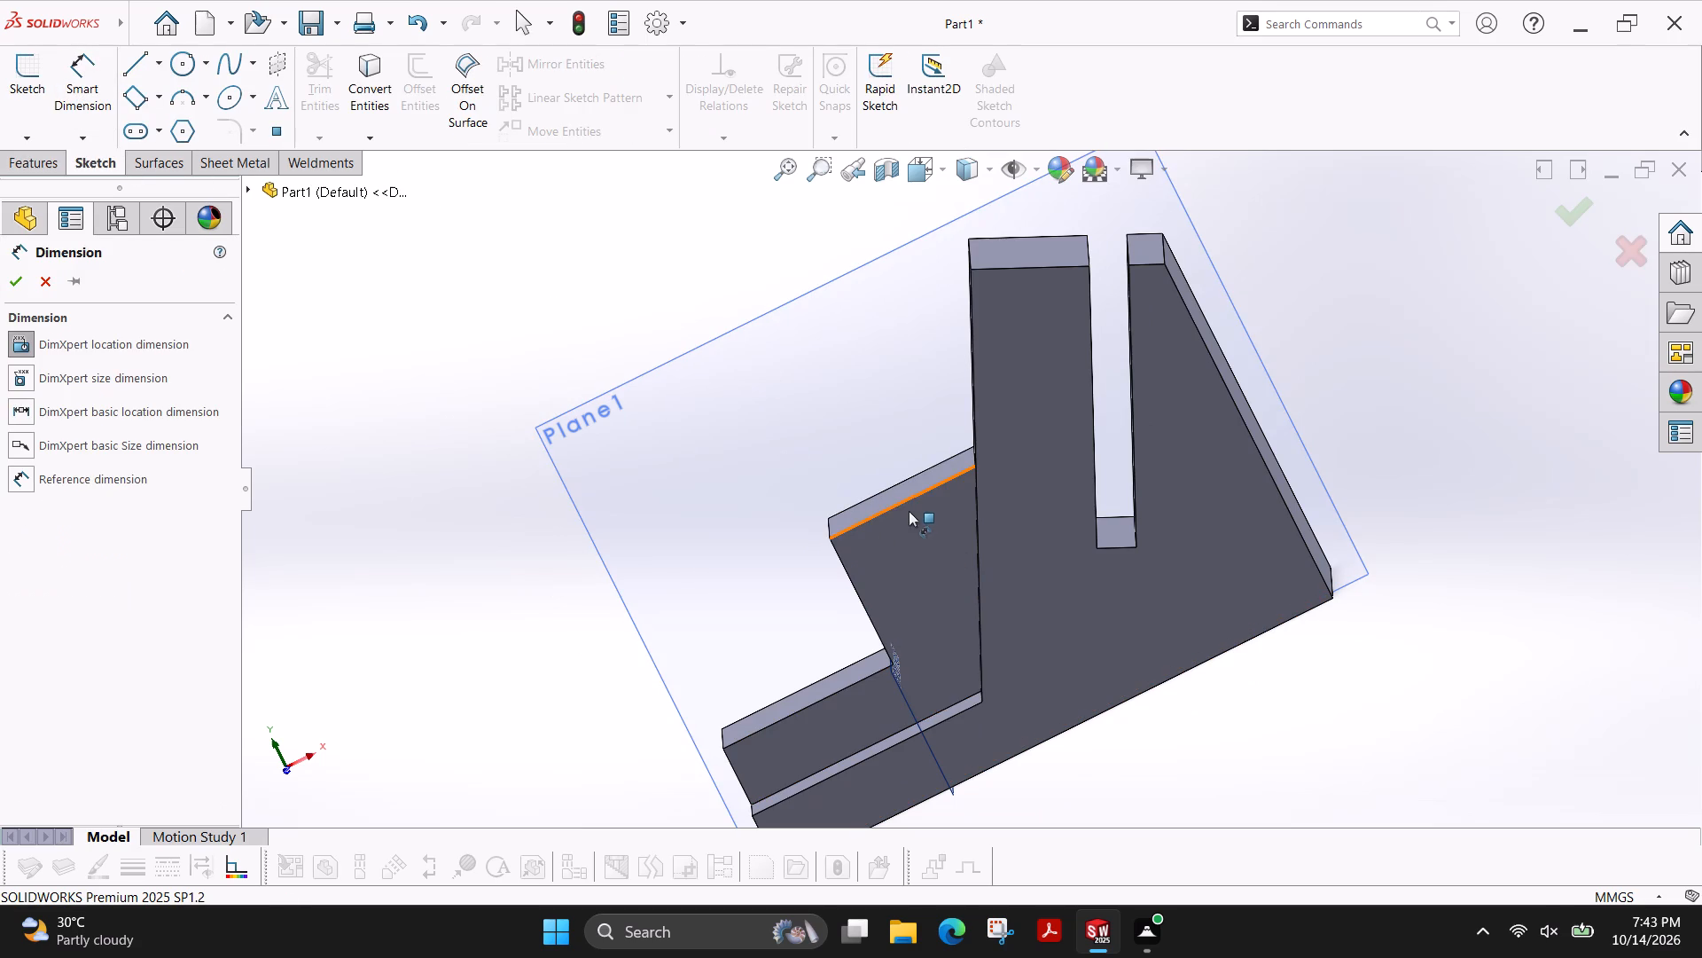
{"action": "left_click", "coordinate": [903, 500]}
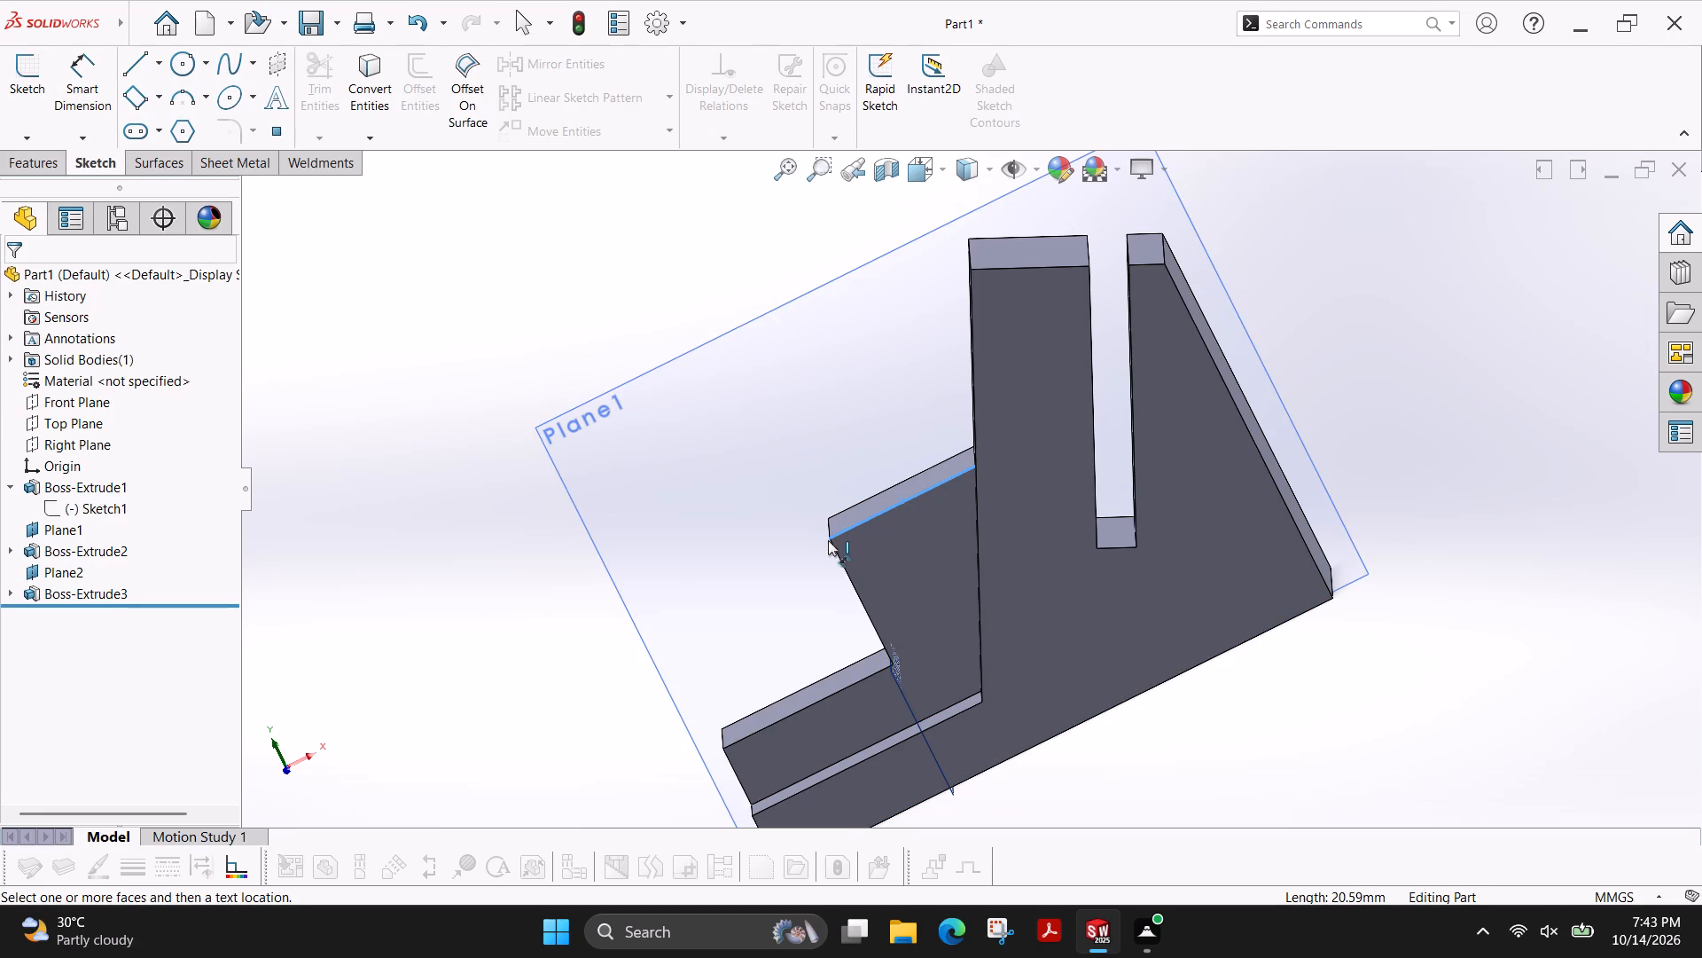
{"action": "key", "text": "Escape"}
{"action": "left_click", "coordinate": [86, 91]}
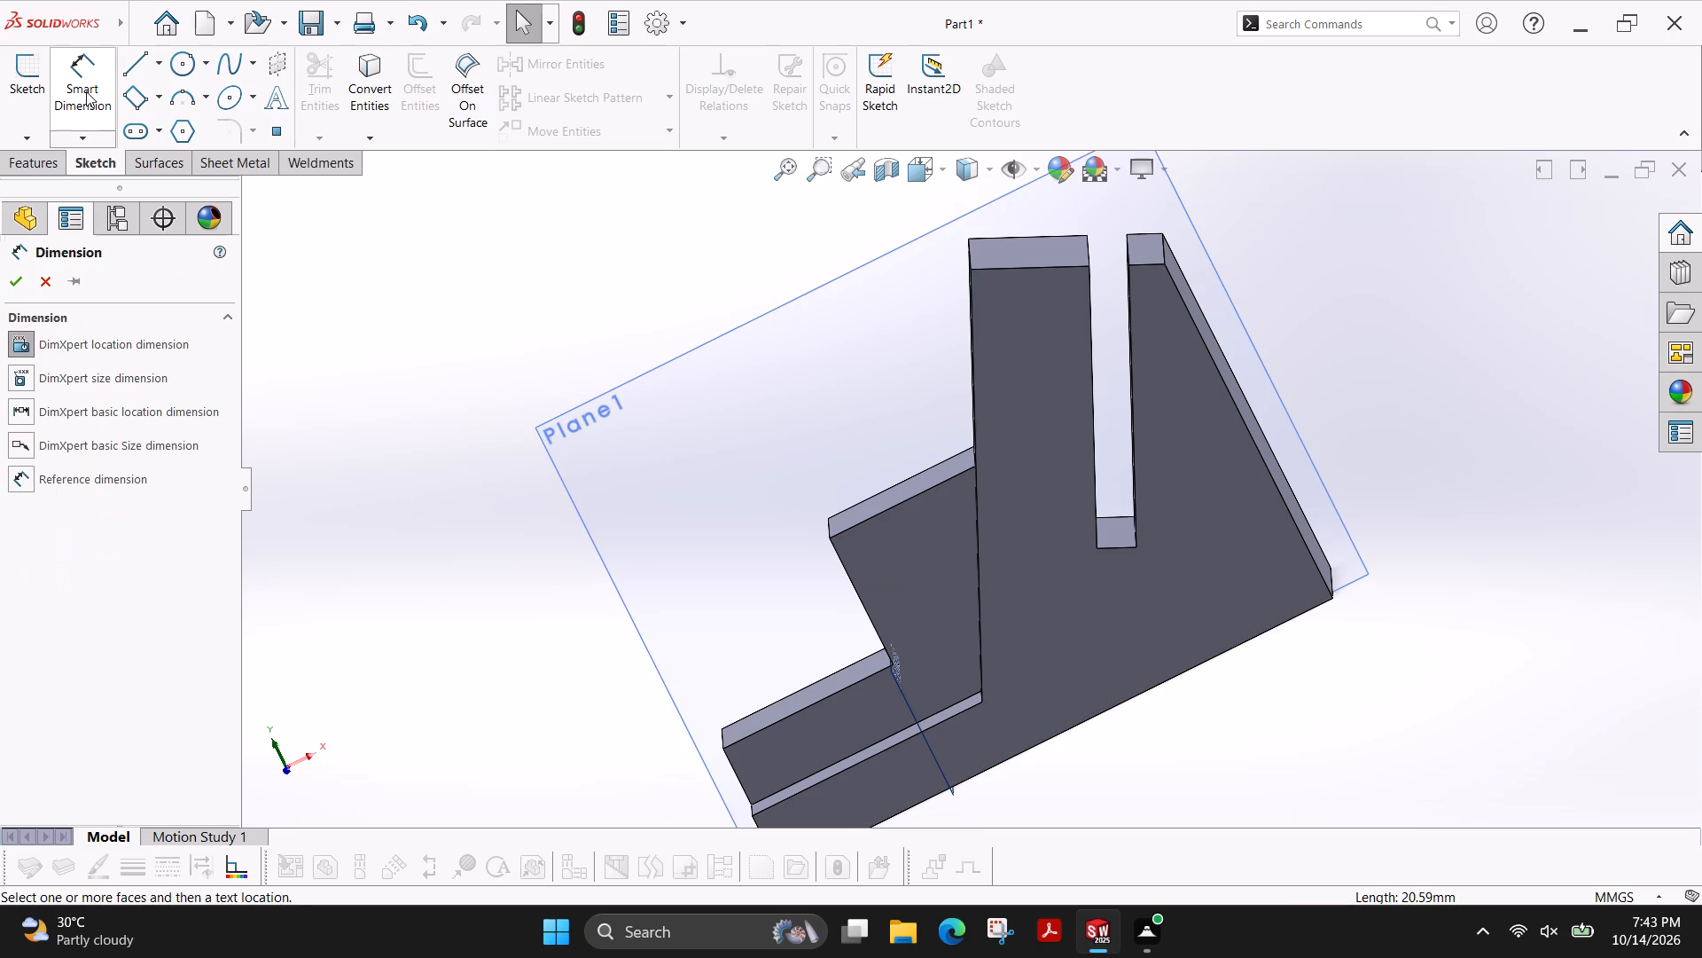
{"action": "left_click", "coordinate": [839, 532]}
{"action": "key", "text": "Escape"}
{"action": "key", "text": "Escape"}
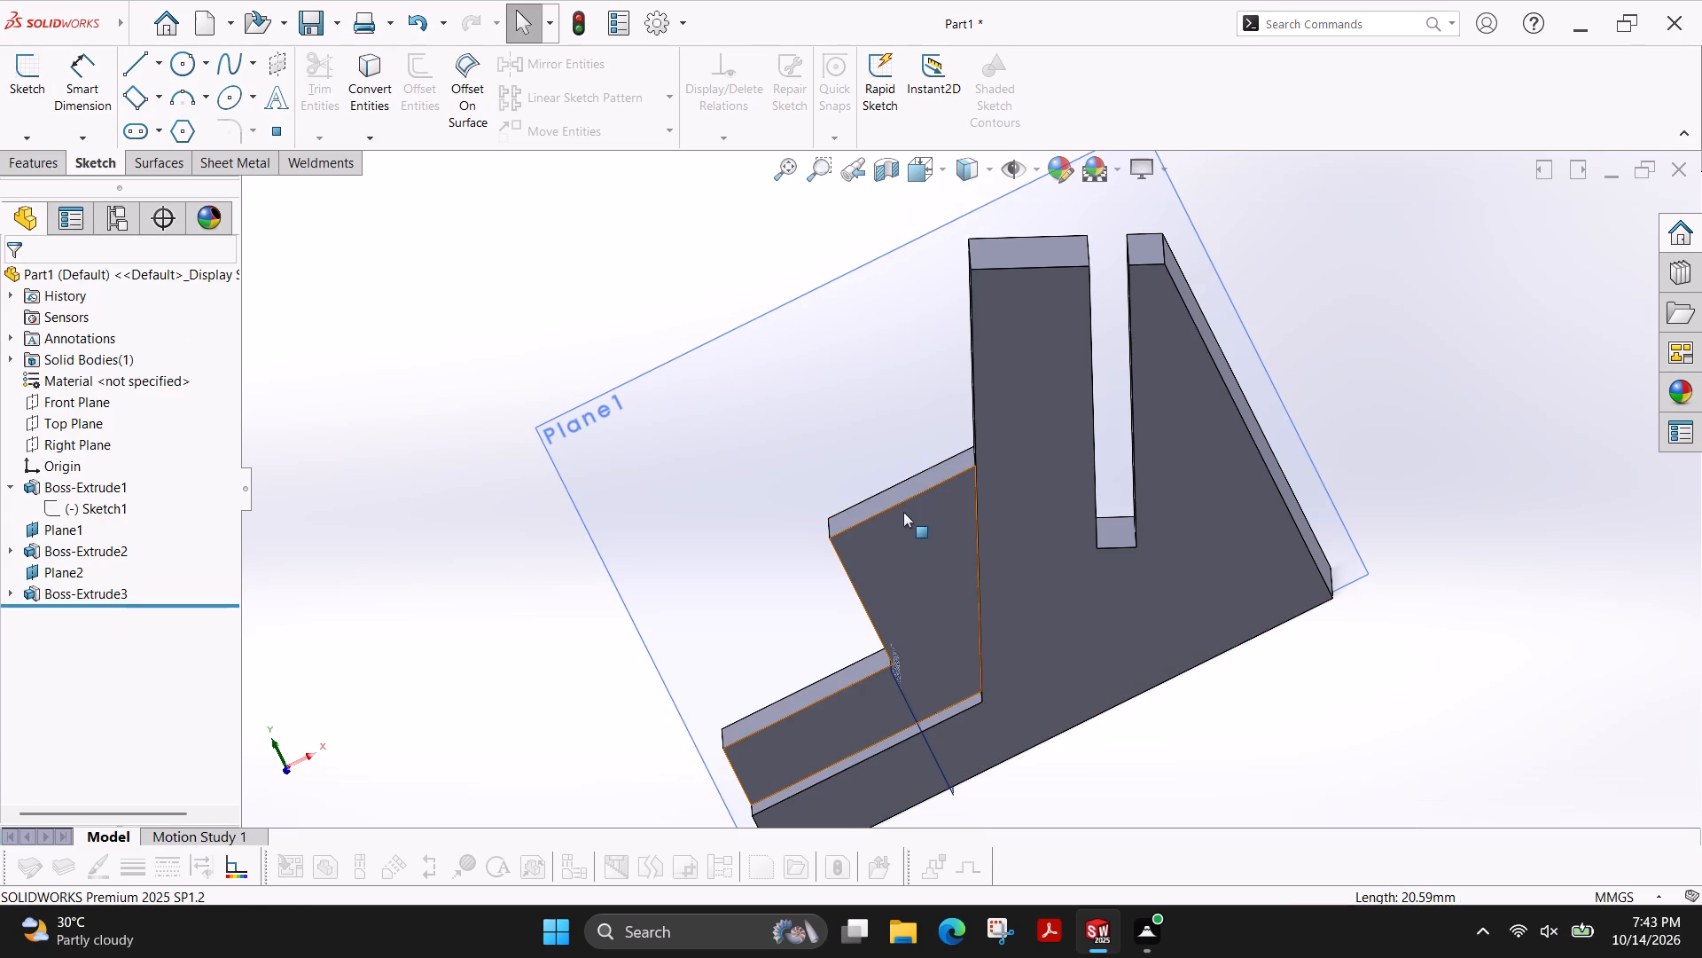
{"action": "left_click", "coordinate": [898, 503]}
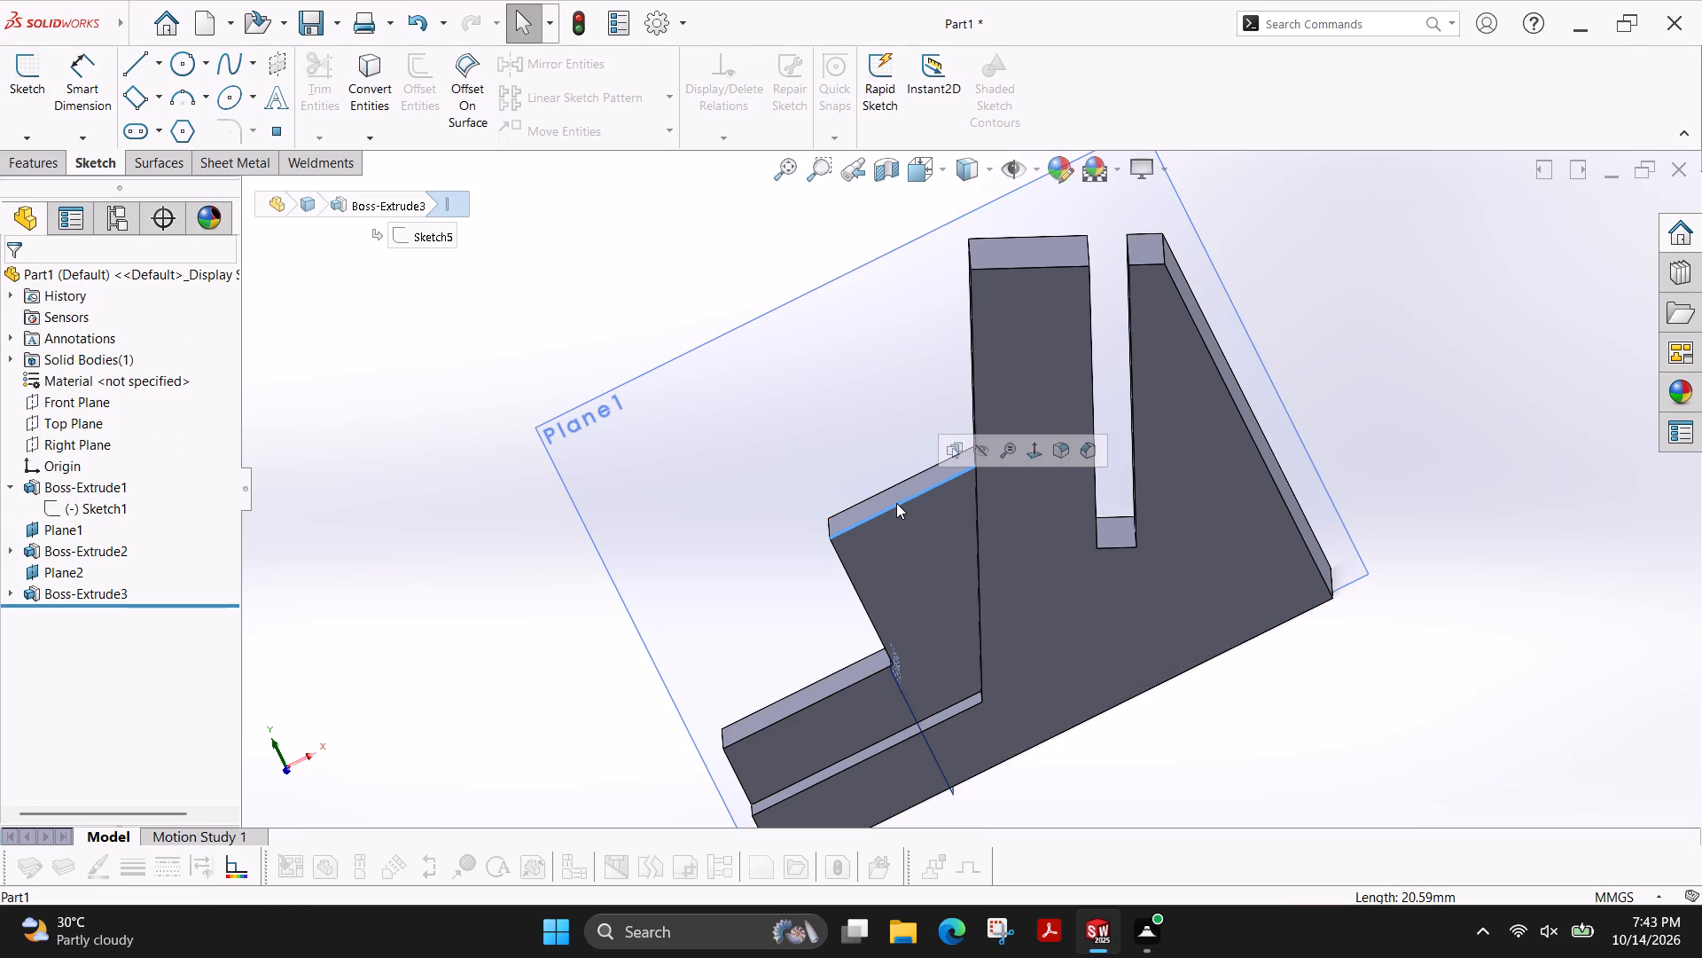
{"action": "key", "text": "Escape"}
{"action": "middle_click_drag", "start_coordinate": [695, 506], "coordinate": [793, 461], "text": "ctrl+shift"}
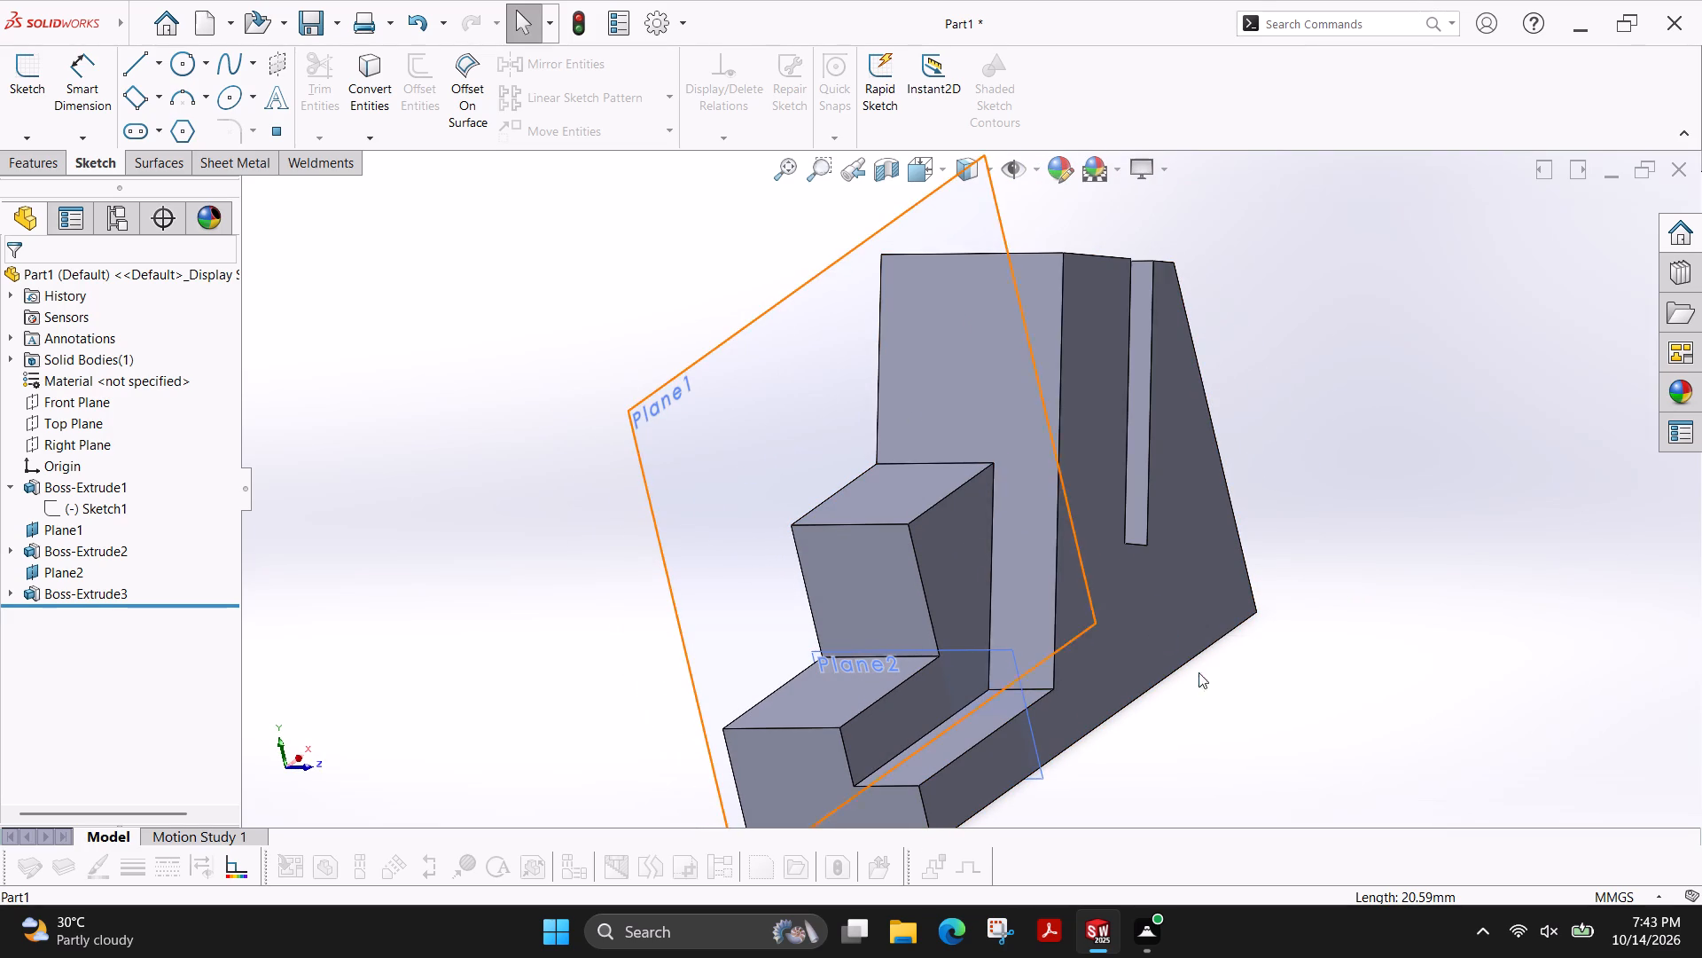
View the part from the front and check the length of the square boss's upper edge.
{"action": "middle_click_drag", "start_coordinate": [1217, 697], "coordinate": [1183, 695], "text": "ctrl+shift"}
{"action": "left_click", "coordinate": [675, 466]}
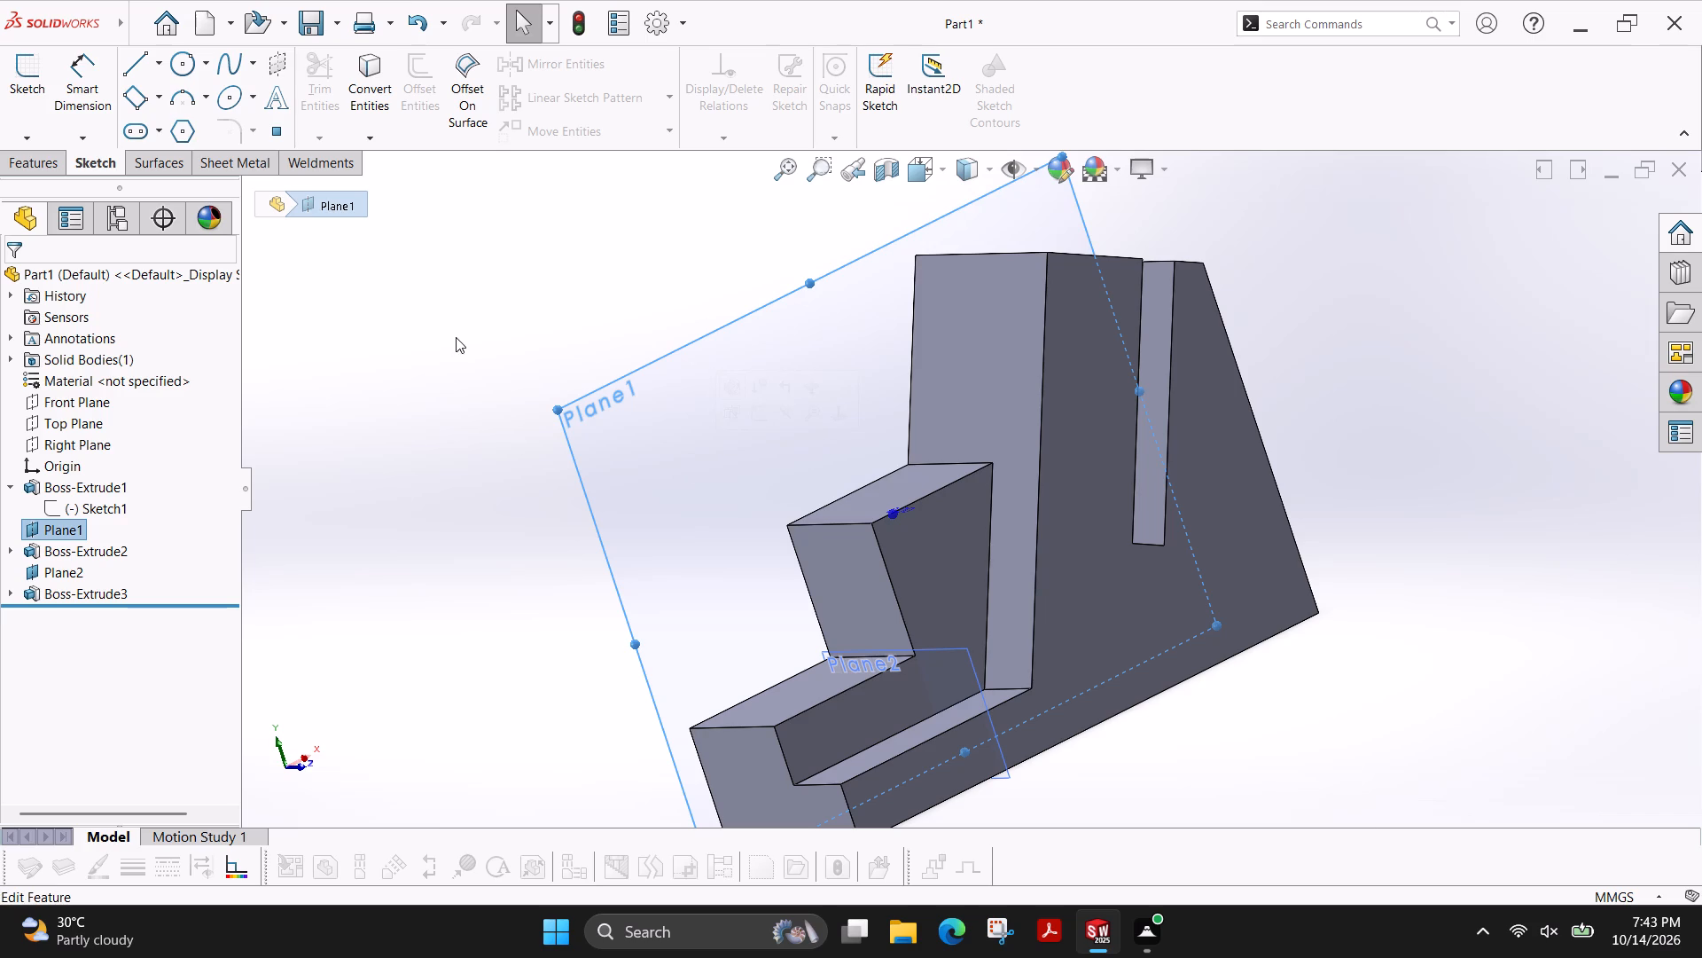
{"action": "key", "text": "Escape"}
{"action": "left_click", "coordinate": [921, 177]}
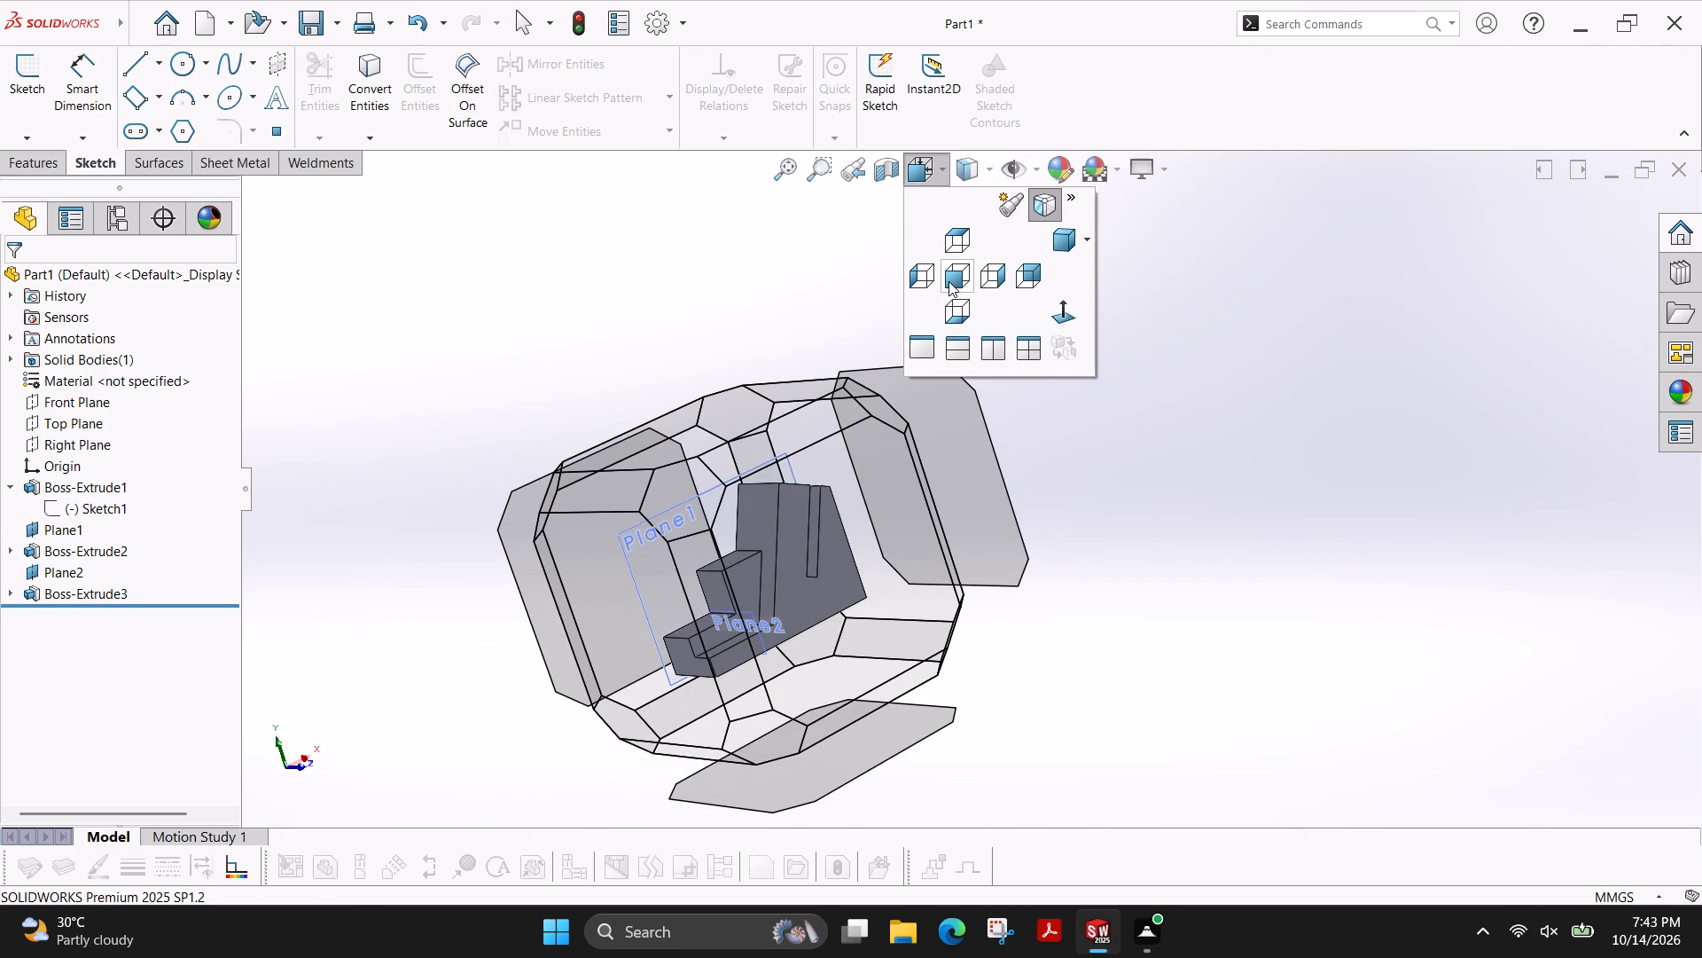
{"action": "left_click", "coordinate": [955, 271]}
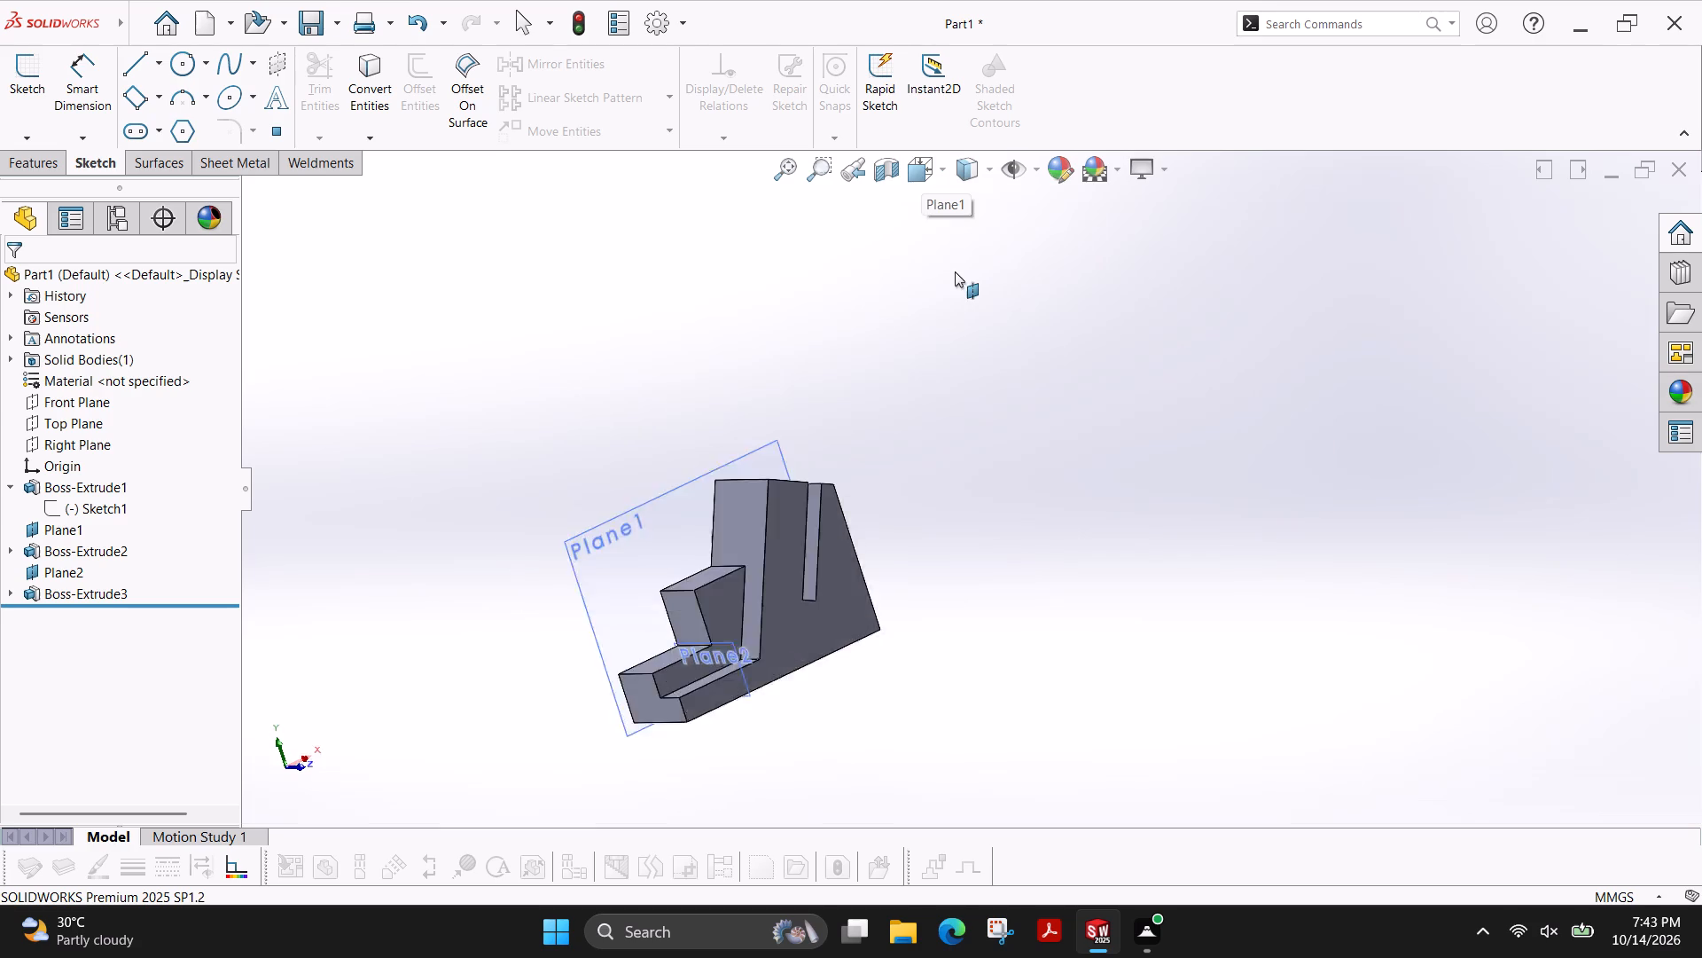
{"action": "scroll", "coordinate": [934, 435], "scroll_direction": "down", "scroll_amount": 1}
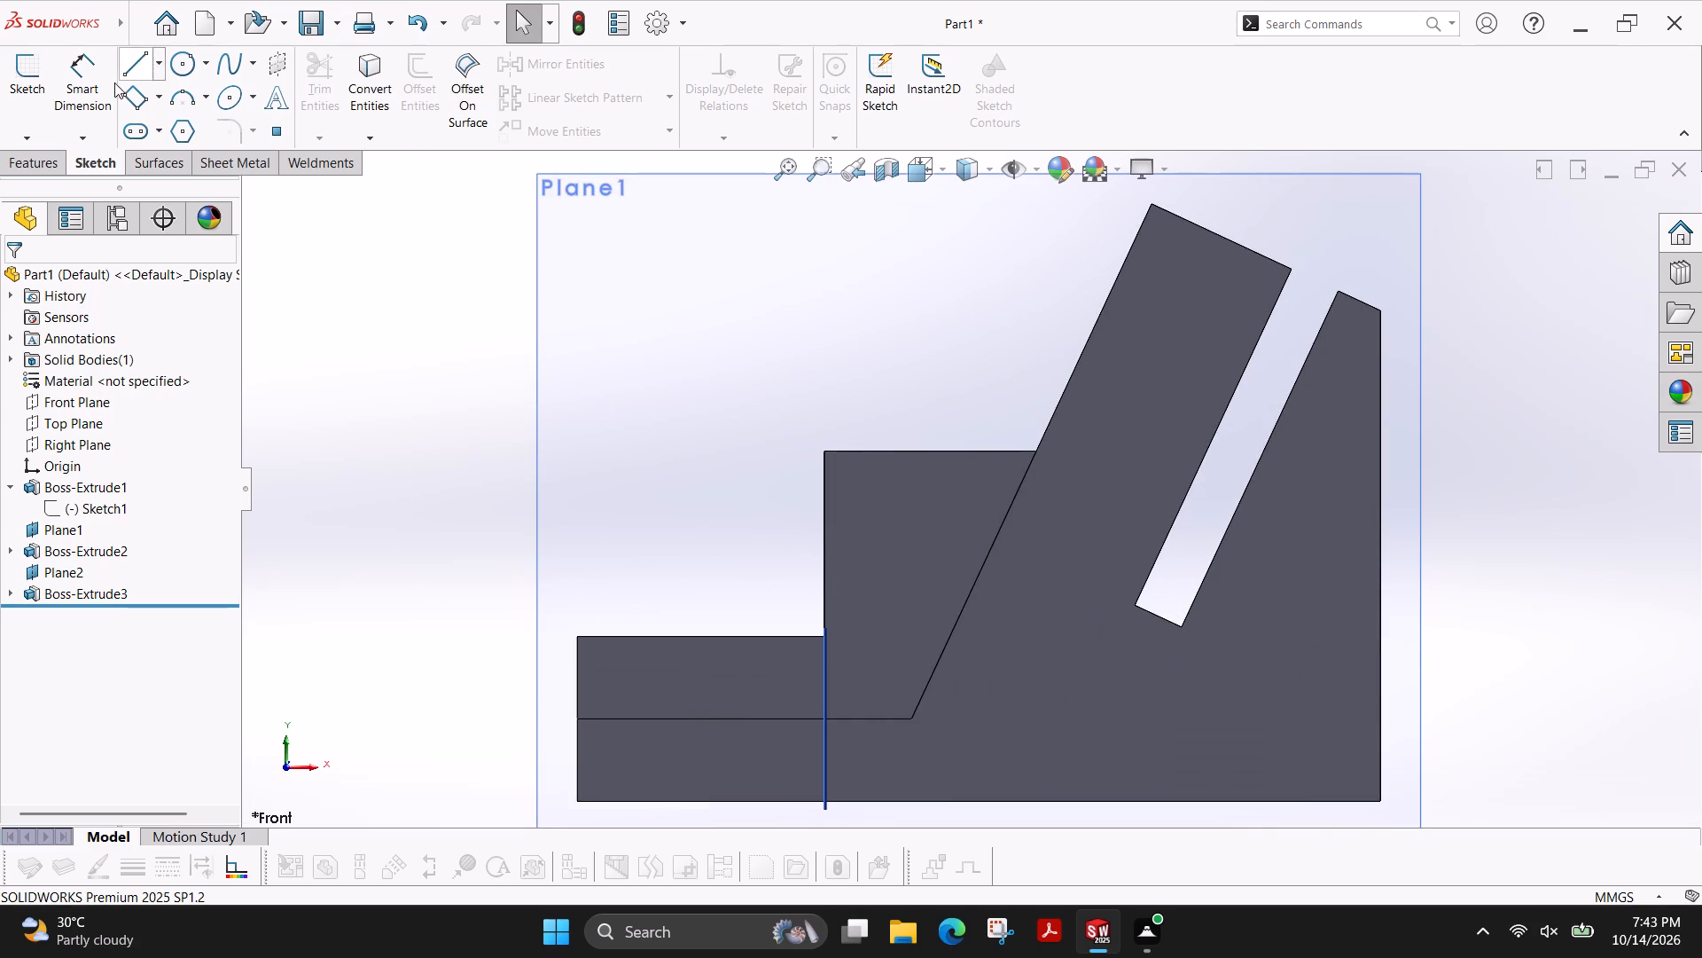
{"action": "left_click", "coordinate": [104, 94]}
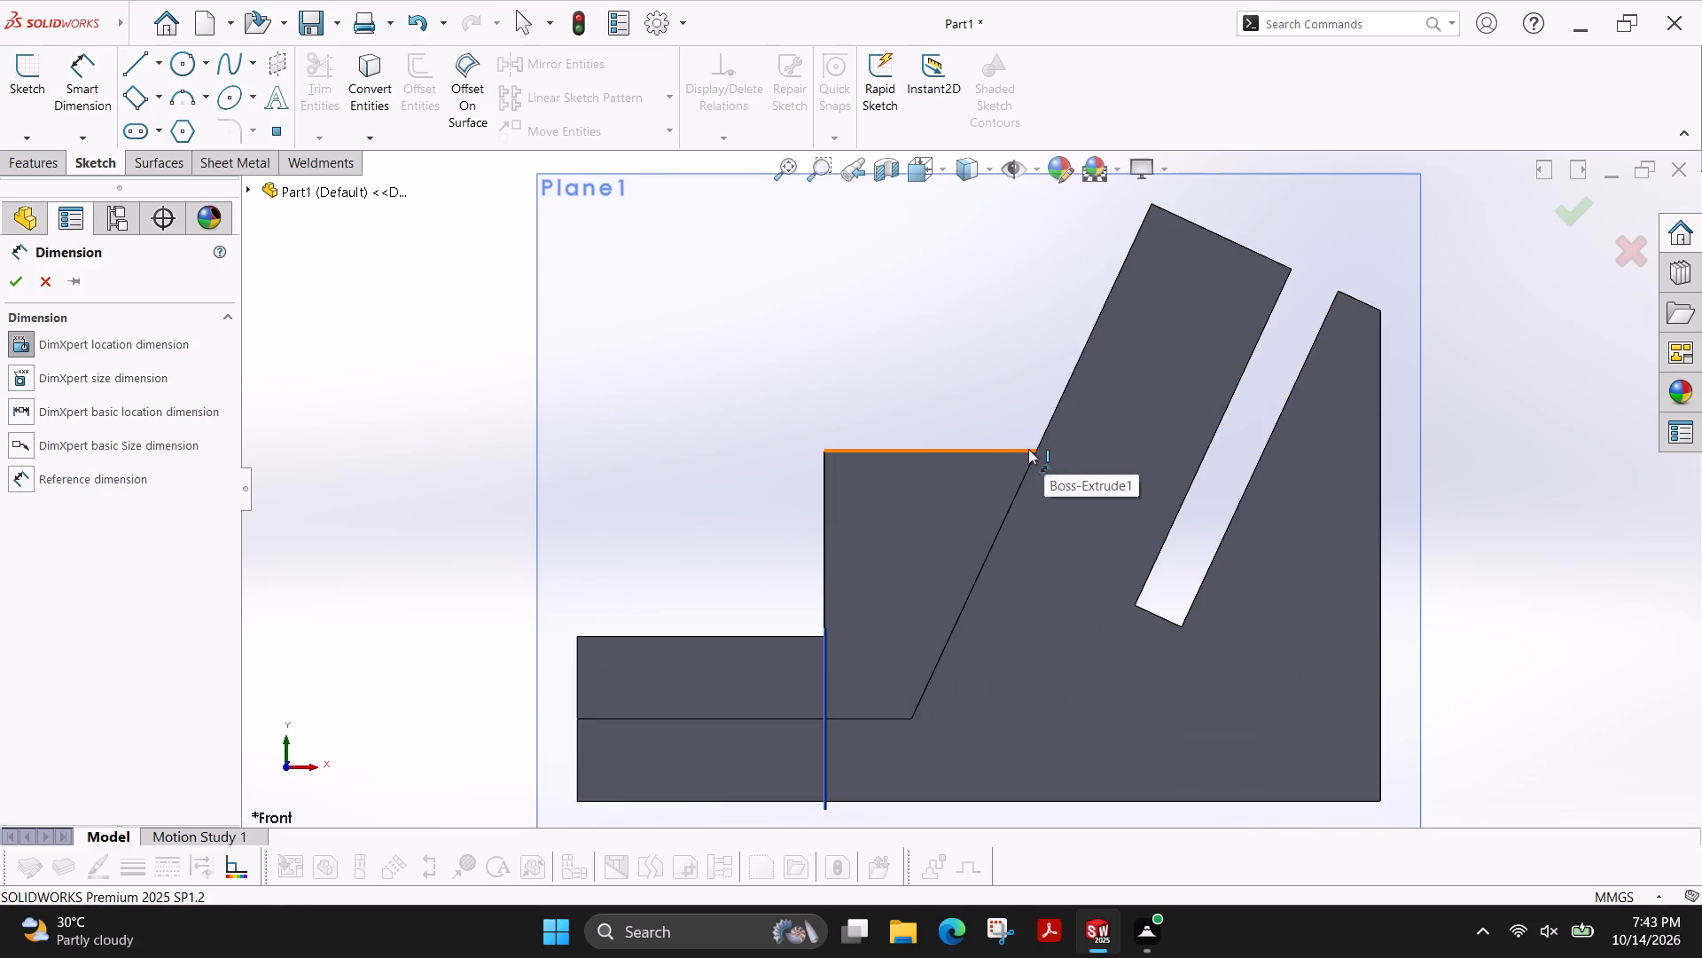
{"action": "left_click", "coordinate": [1027, 449]}
{"action": "key", "text": "Escape"}
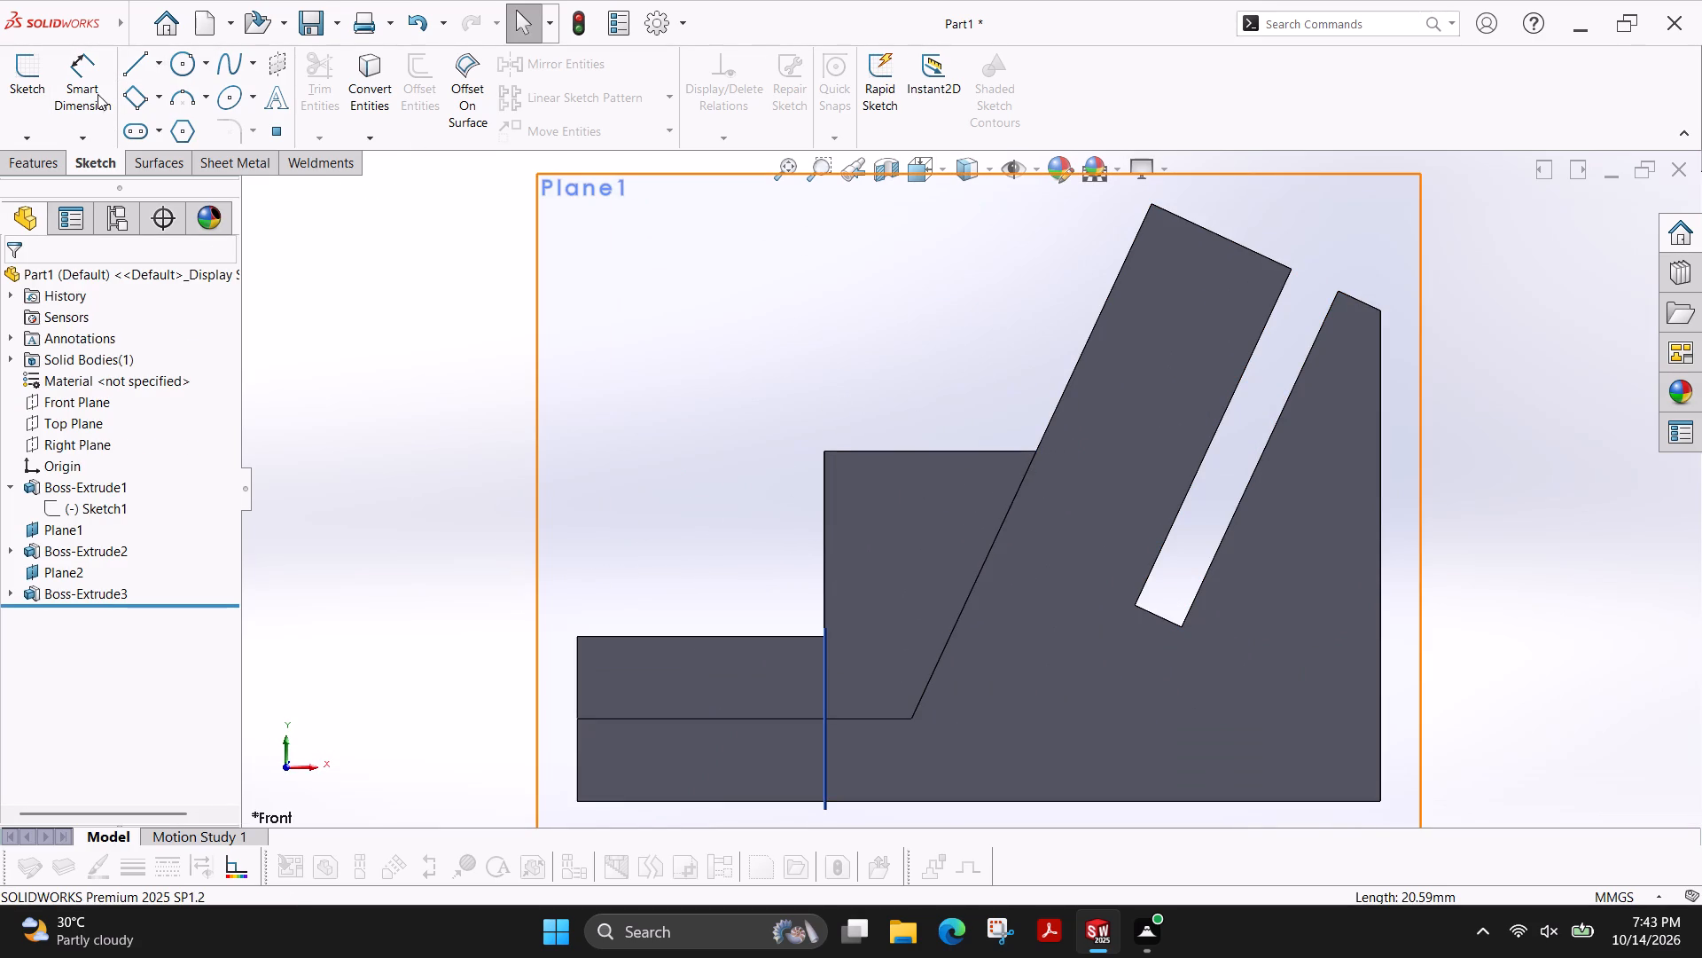
Start a sketch on the boss's side face and check its upper and outer vertical edge lengths with a trial line.
{"action": "left_click", "coordinate": [137, 79]}
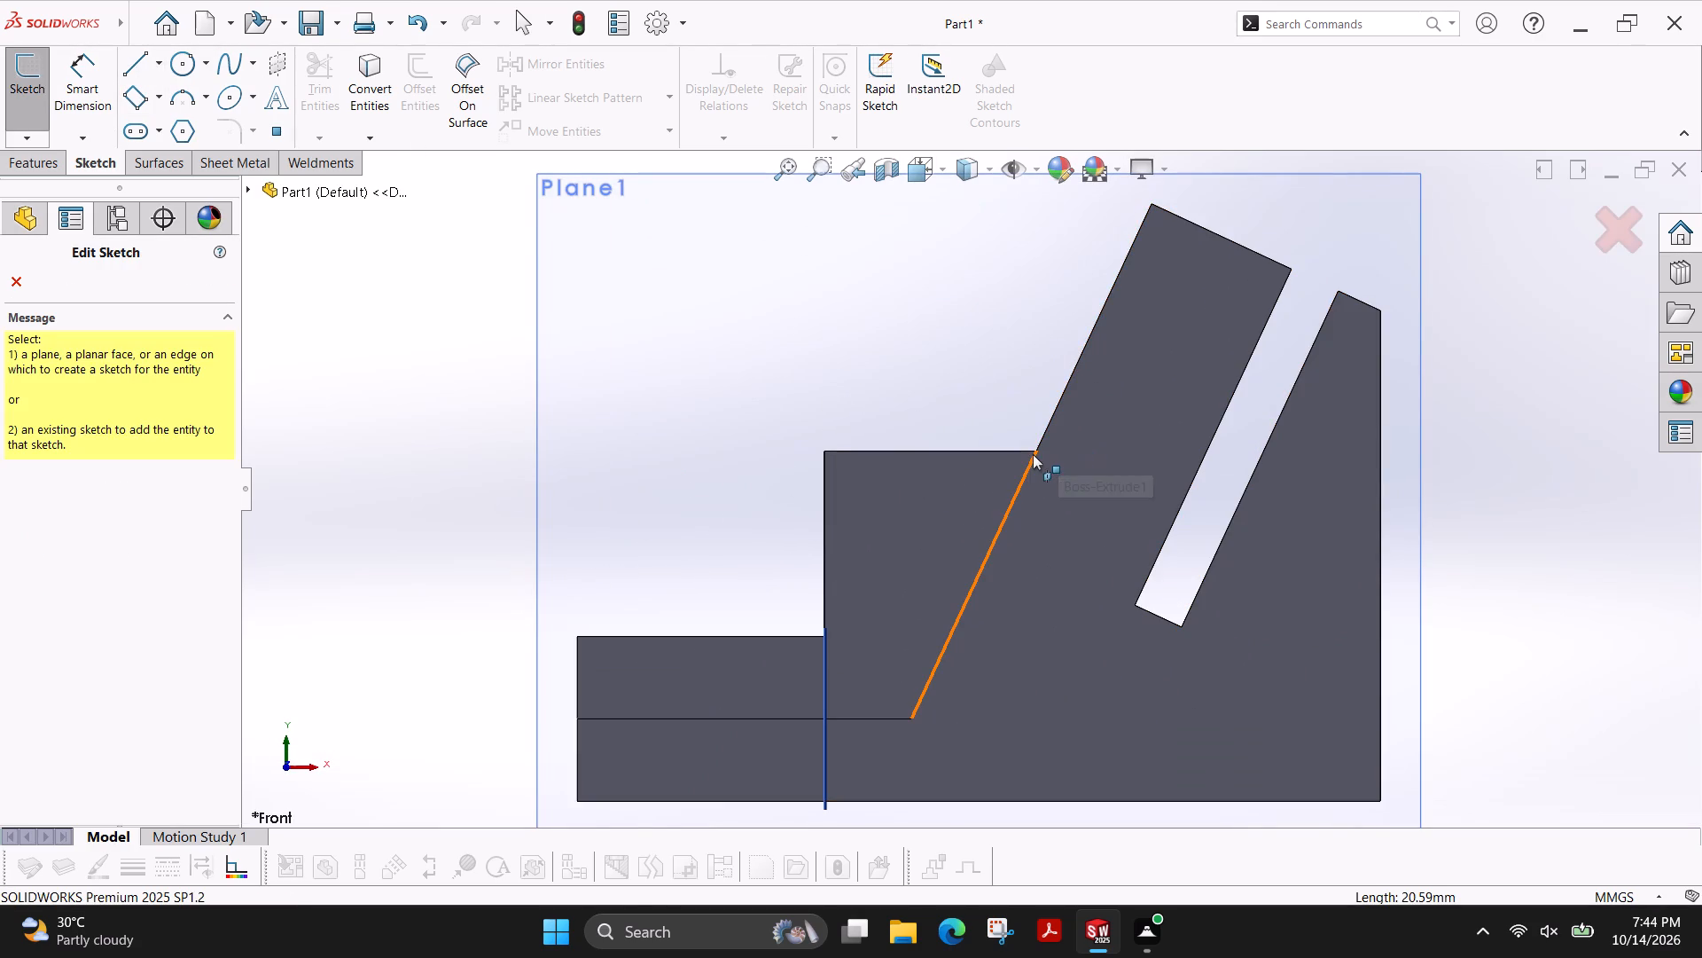
{"action": "left_click", "coordinate": [824, 451]}
{"action": "scroll", "coordinate": [973, 443], "scroll_direction": "down", "scroll_amount": 4}
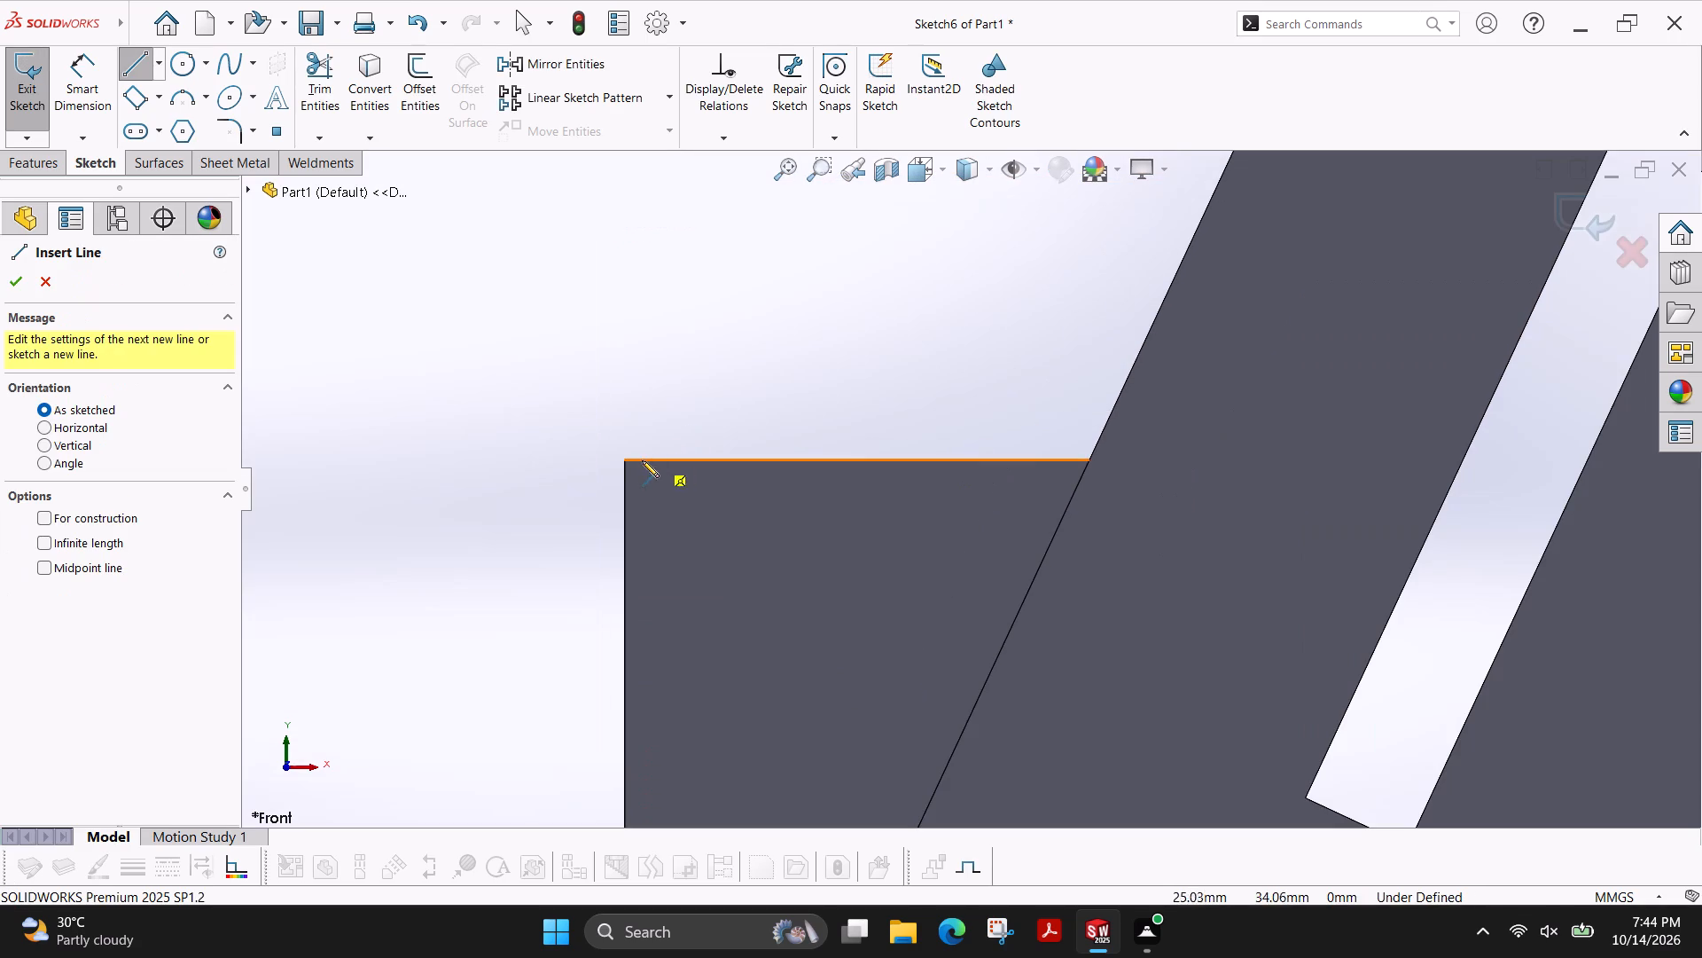
{"action": "left_click", "coordinate": [627, 460]}
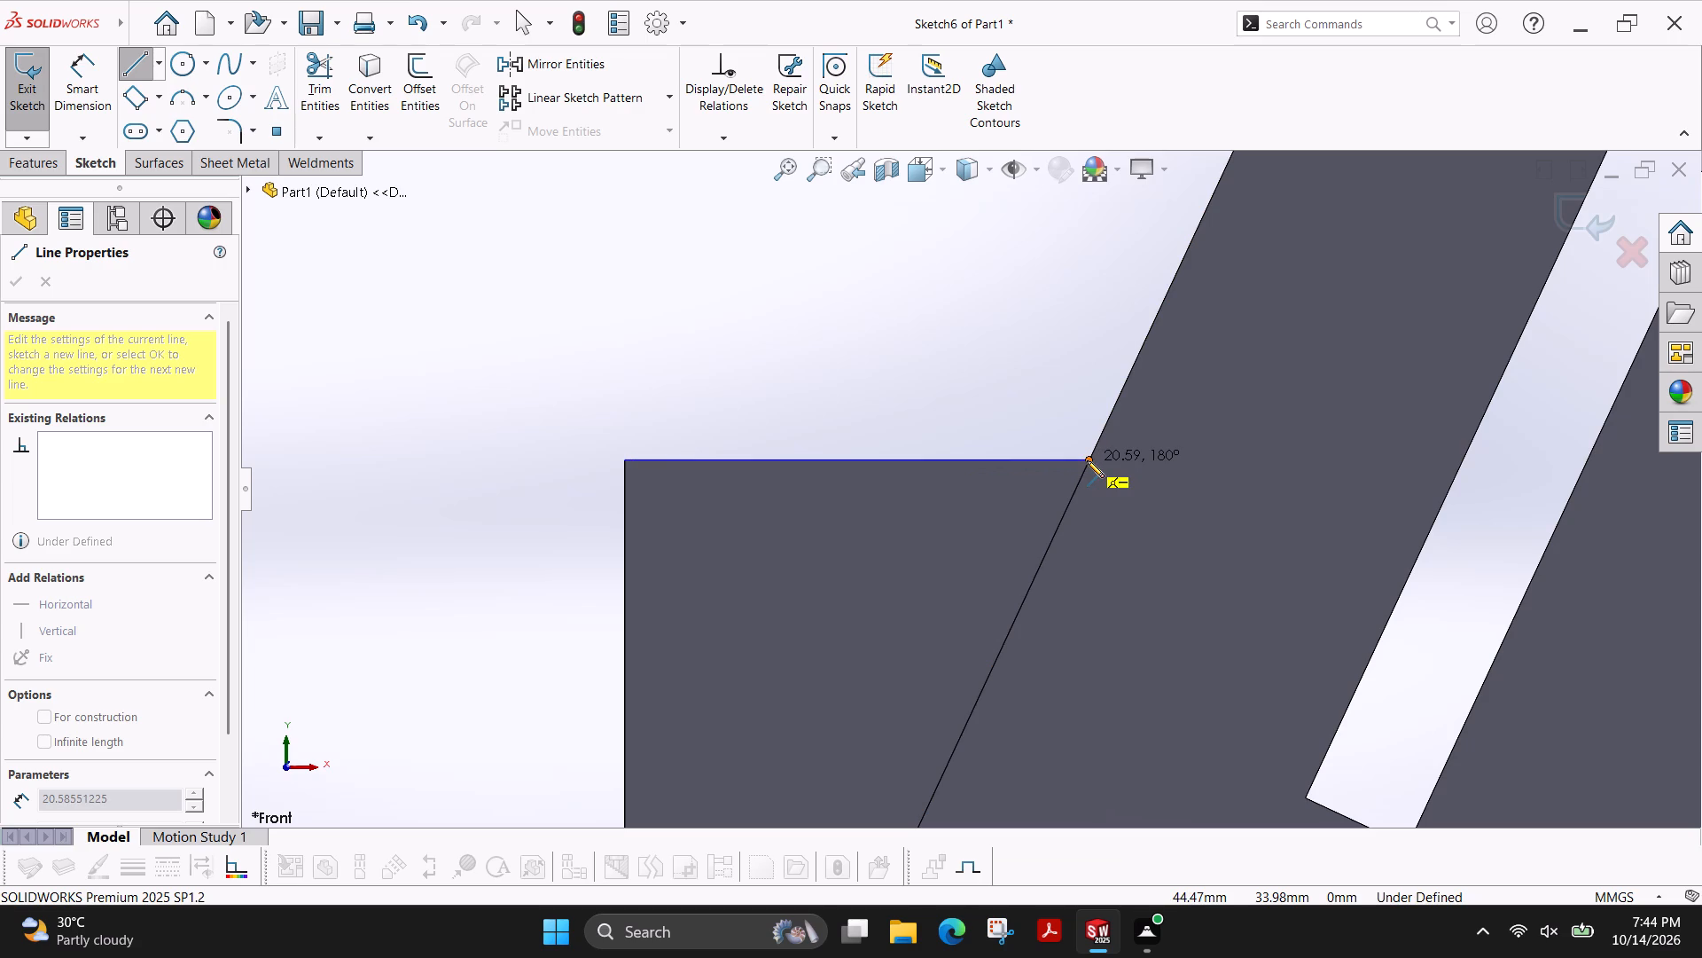
{"action": "scroll", "coordinate": [1082, 460], "scroll_direction": "down", "scroll_amount": 2}
{"action": "scroll", "coordinate": [1082, 460], "scroll_direction": "up", "scroll_amount": 5}
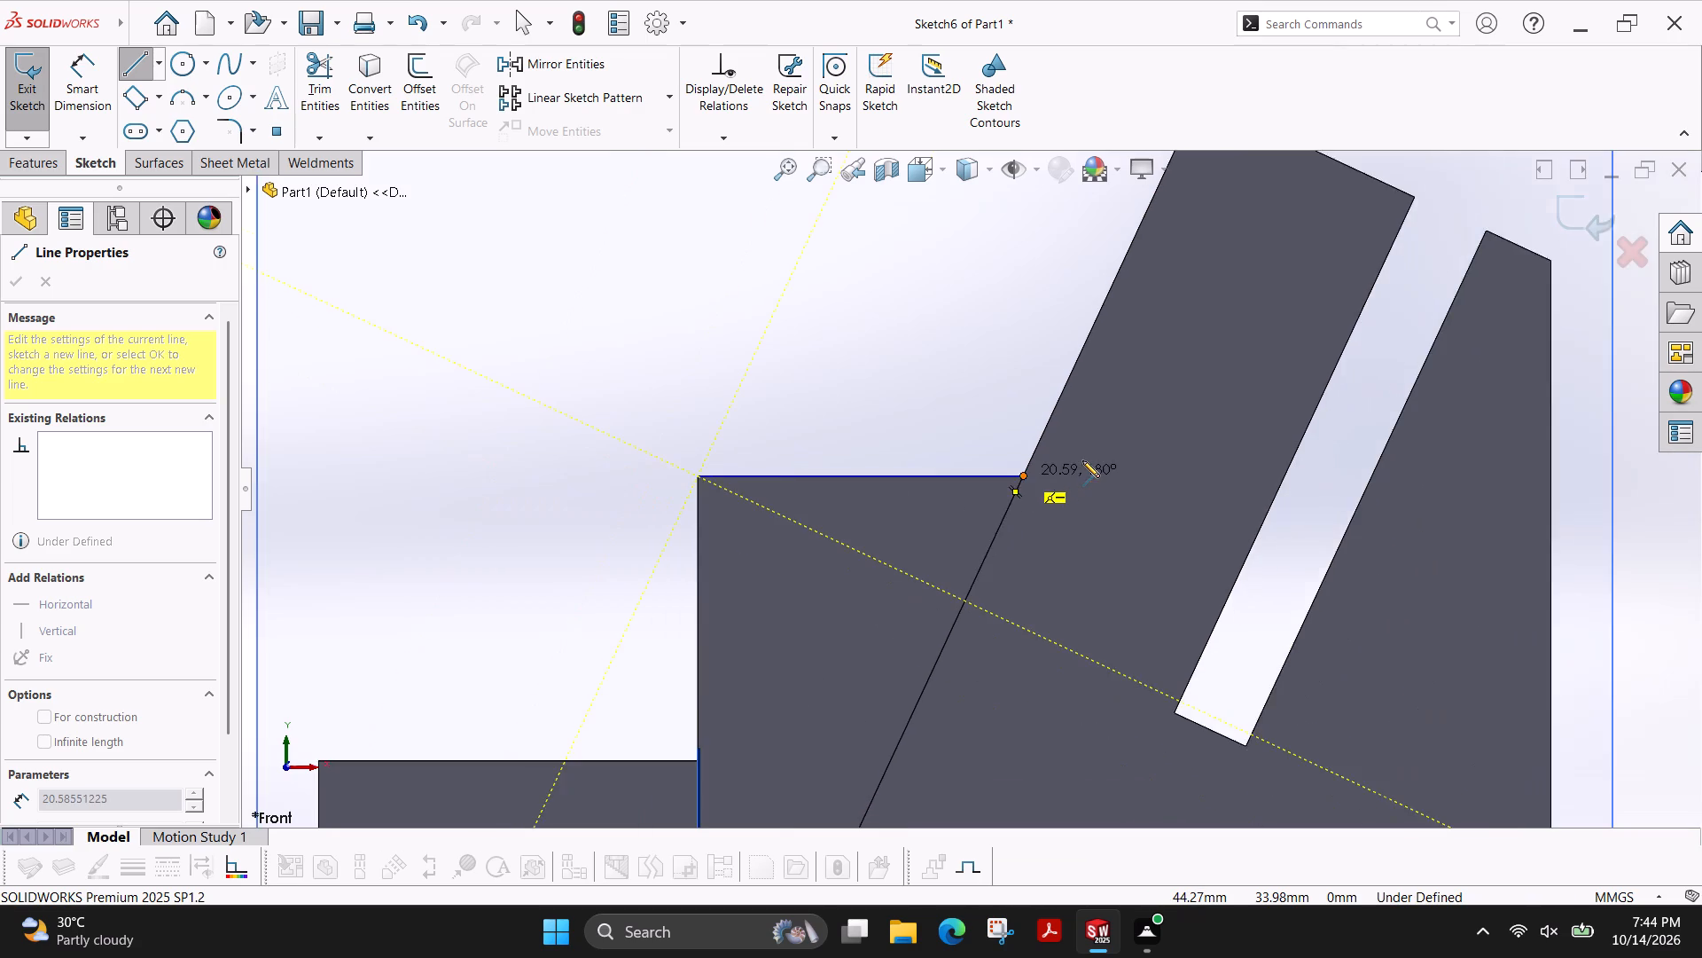
{"action": "scroll", "coordinate": [1082, 460], "scroll_direction": "up", "scroll_amount": 1}
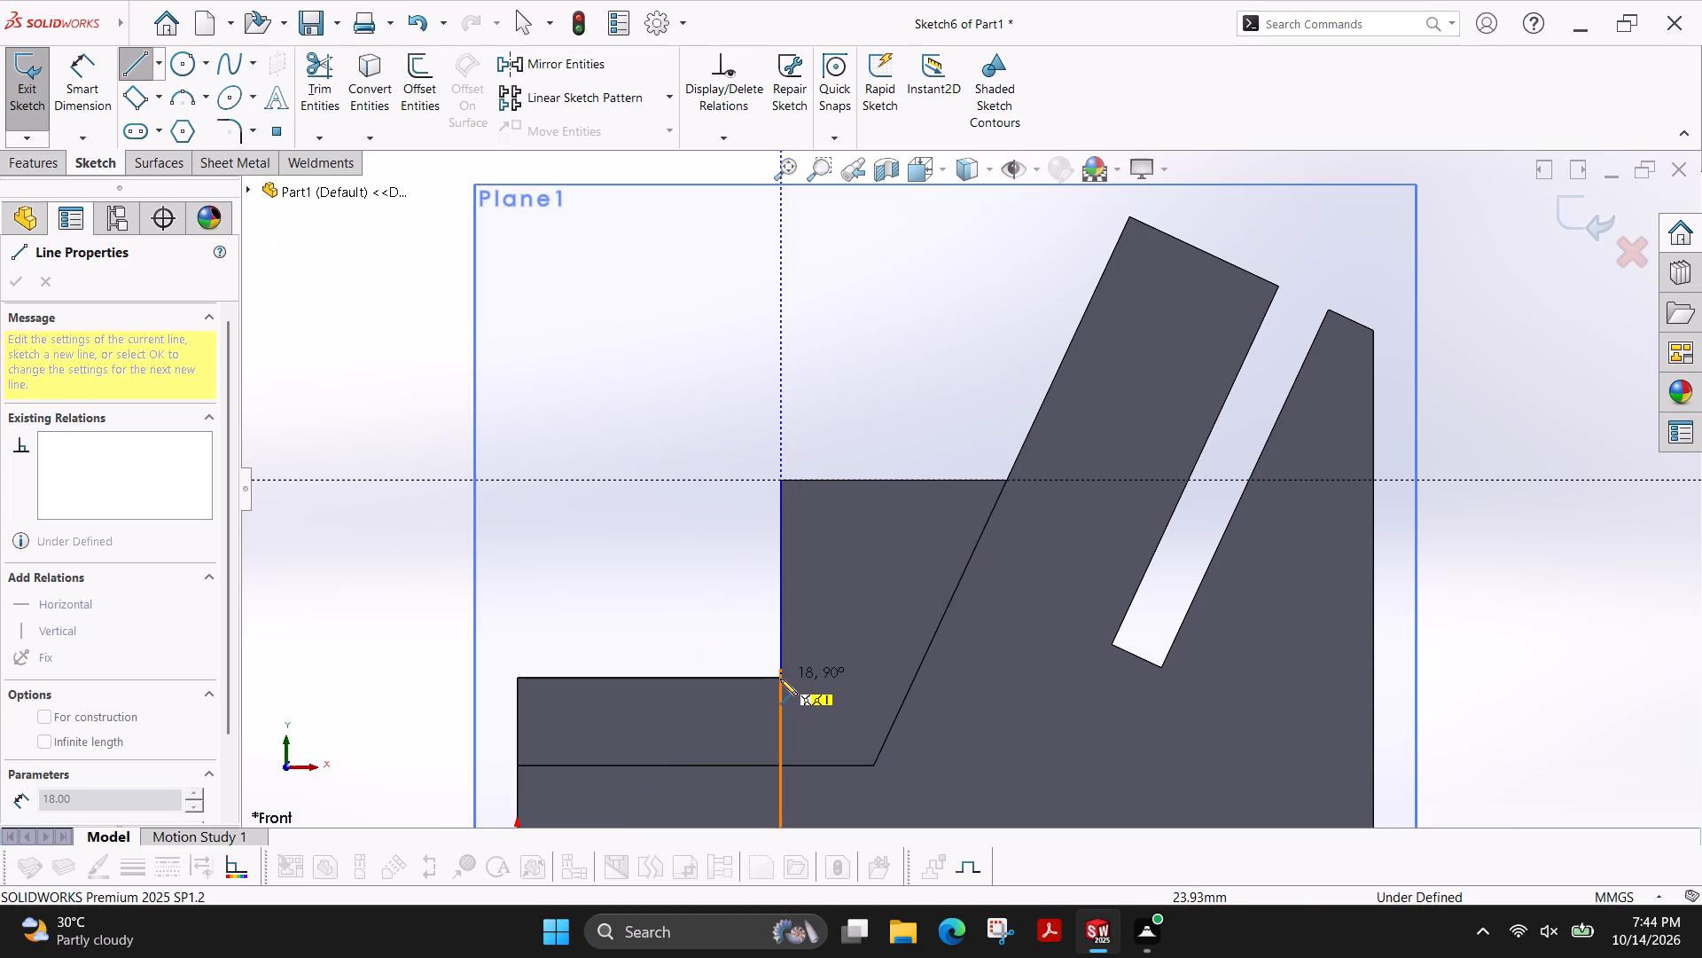
{"action": "key", "text": "Escape"}
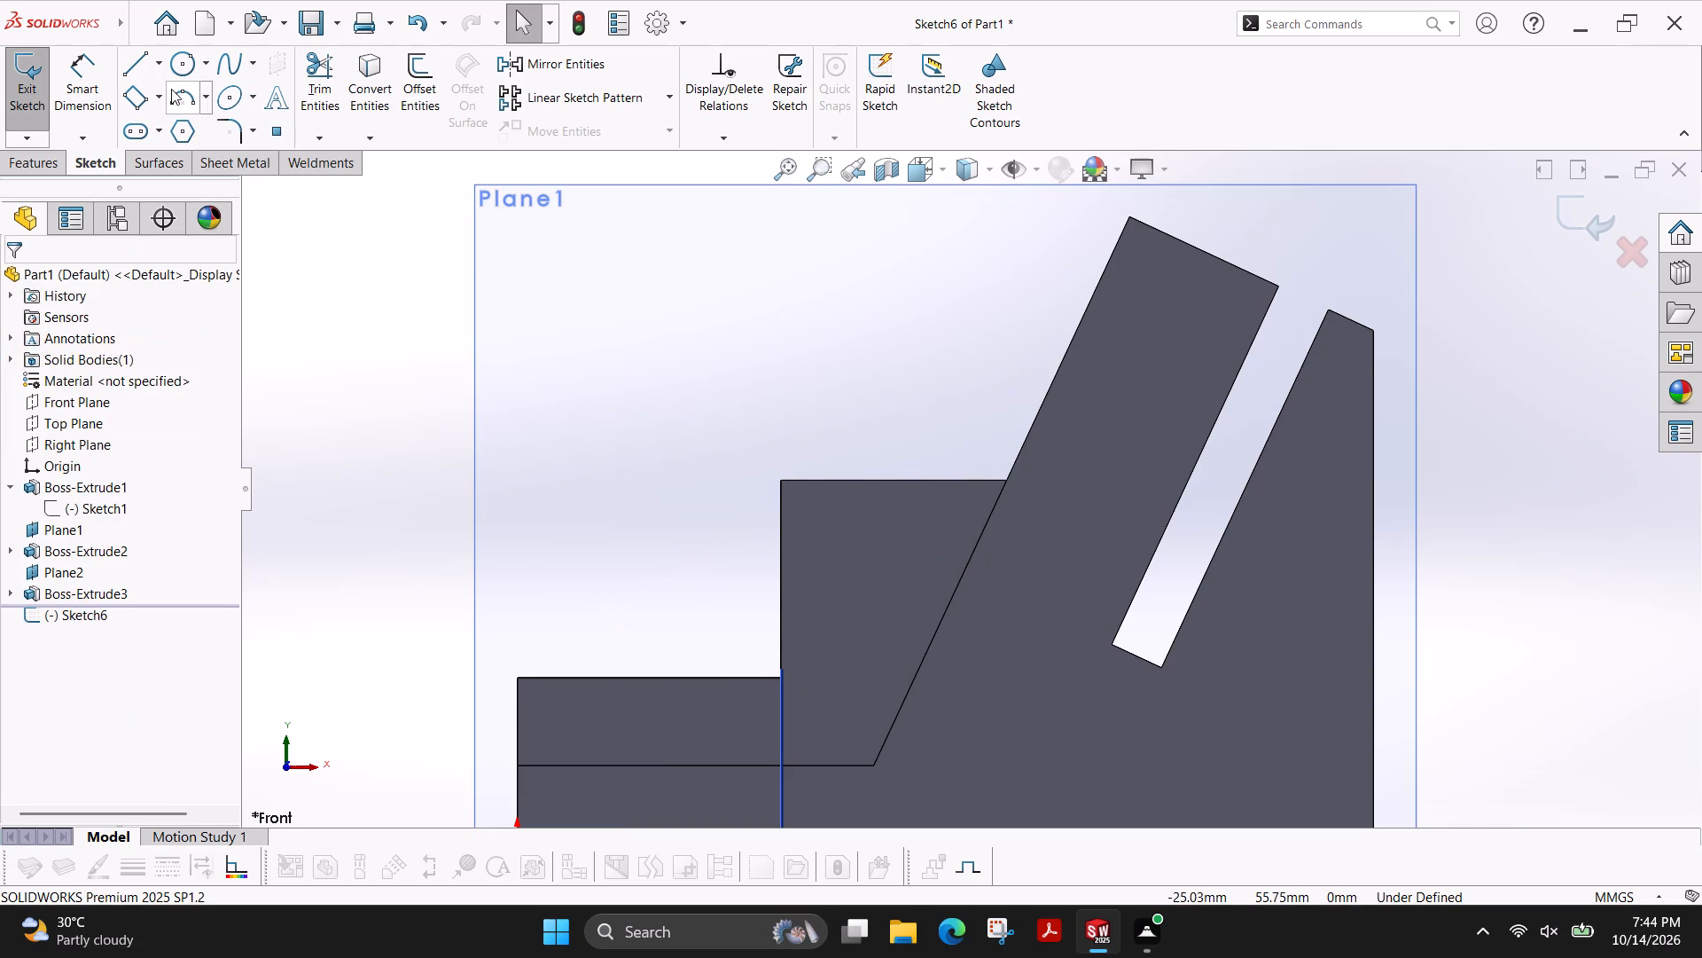
Check the stepped block's height with a trial line from the origin to its upper outer corner.
{"action": "left_click", "coordinate": [146, 69]}
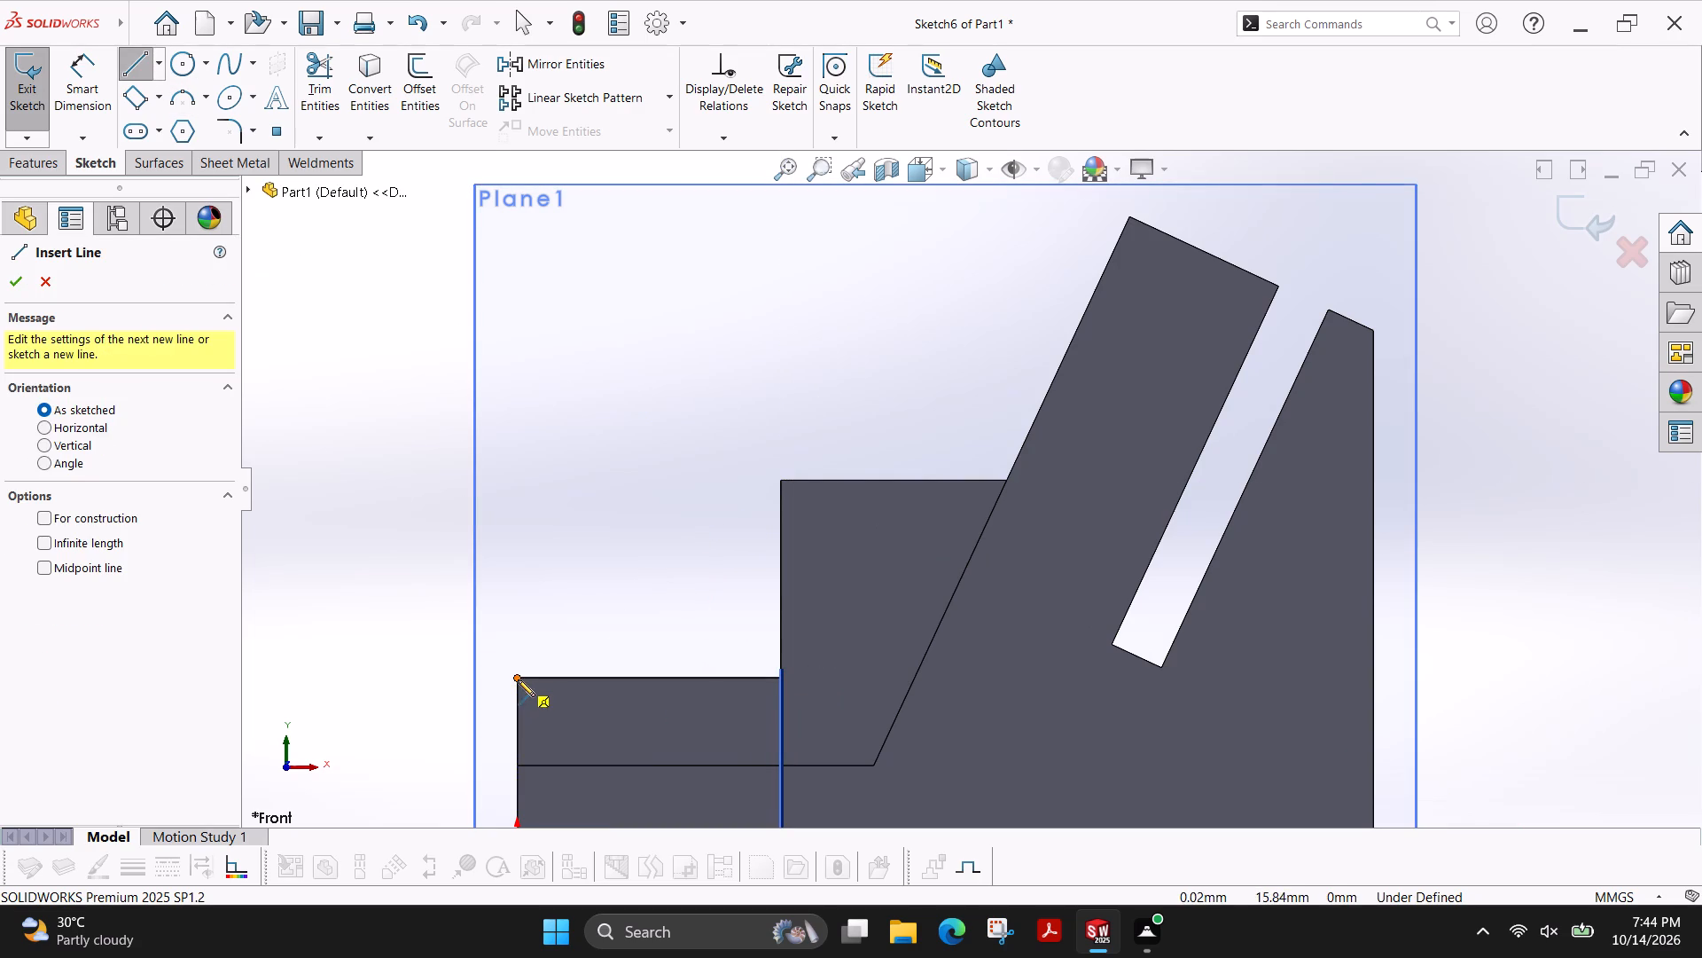
{"action": "left_click", "coordinate": [518, 679]}
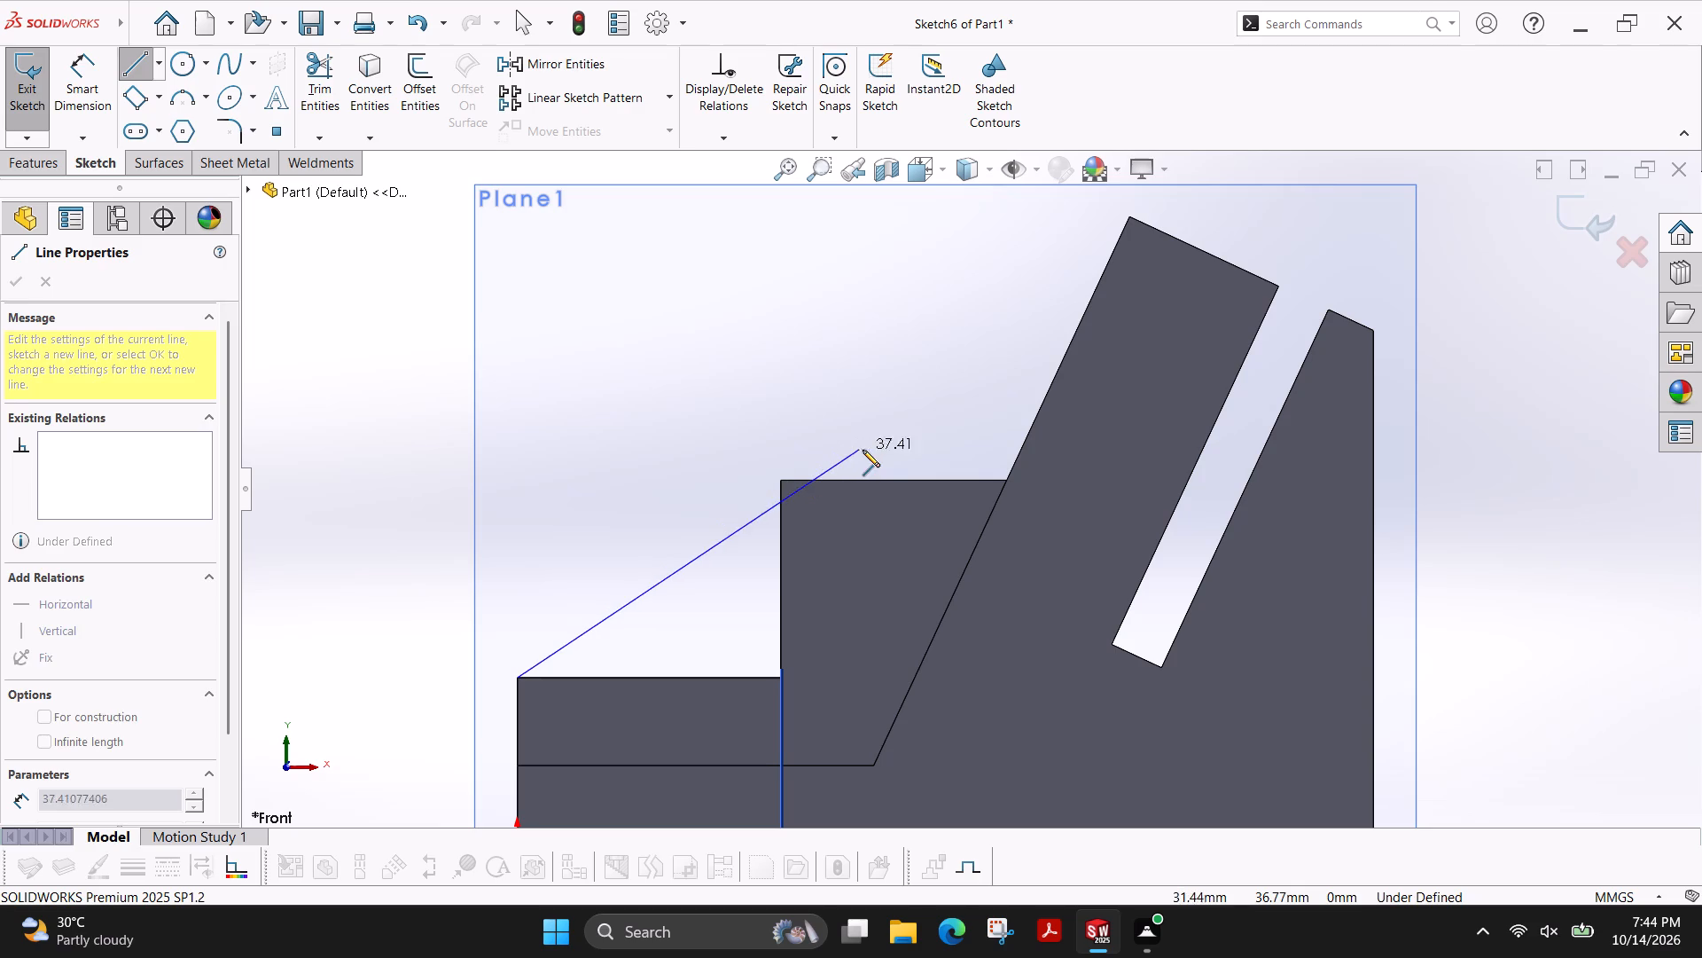
{"action": "key", "text": "Escape"}
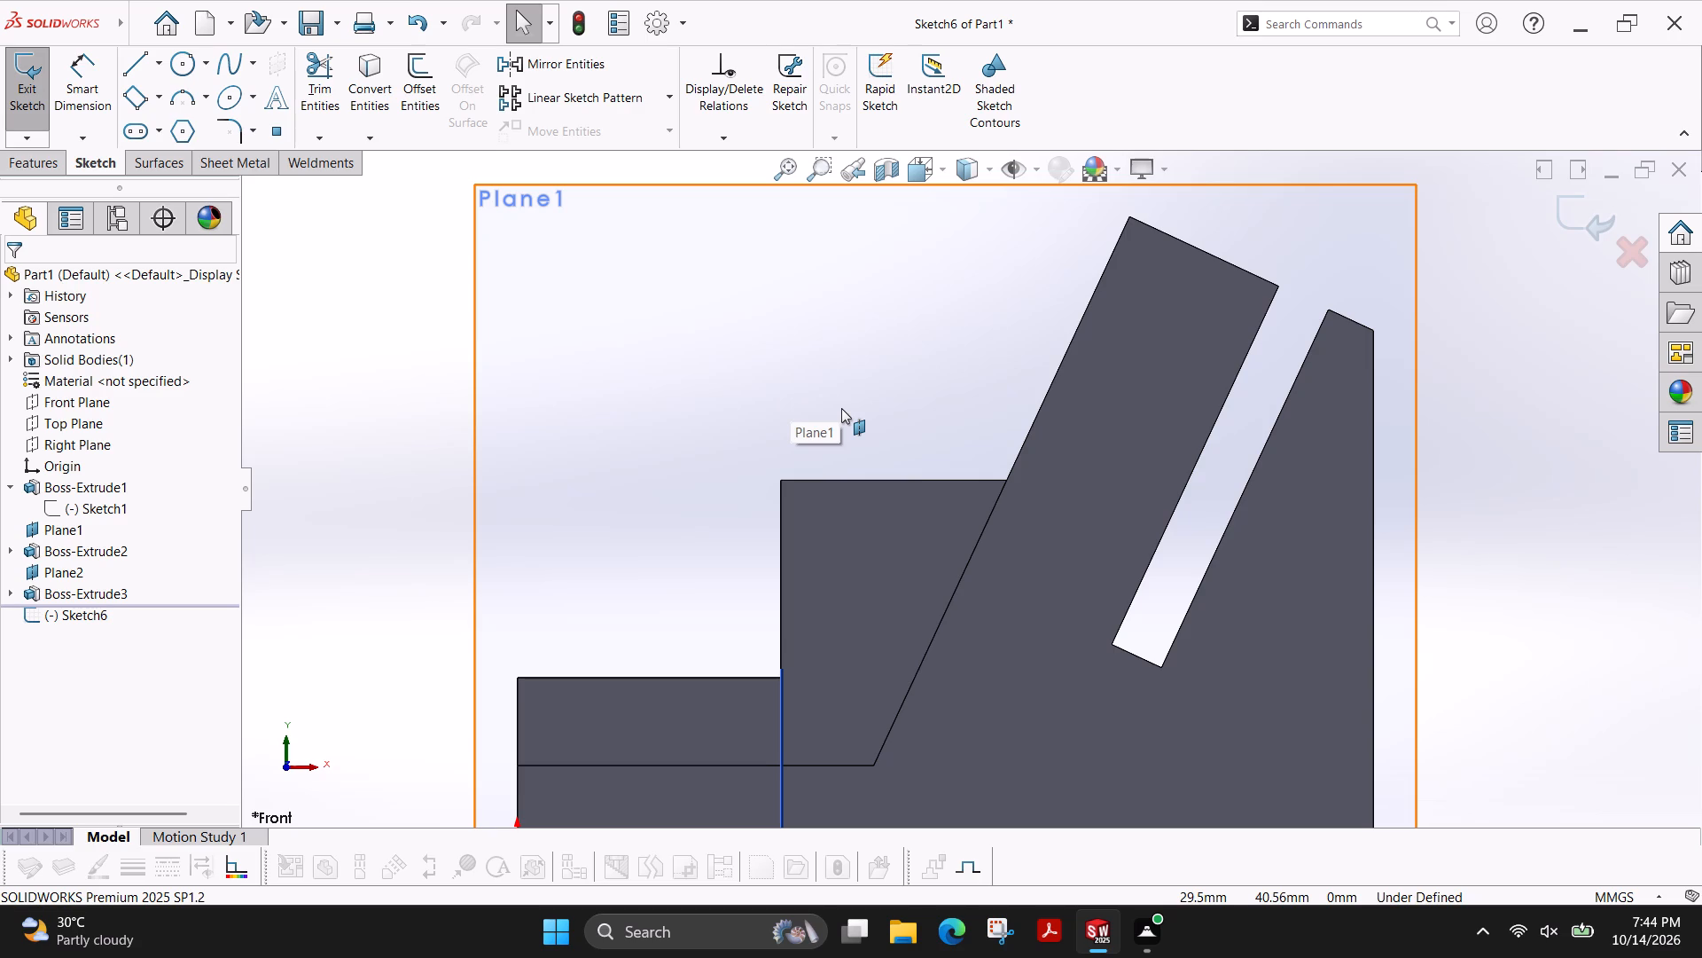
{"action": "scroll", "coordinate": [704, 673], "scroll_direction": "down", "scroll_amount": 1}
{"action": "scroll", "coordinate": [704, 673], "scroll_direction": "up", "scroll_amount": 3}
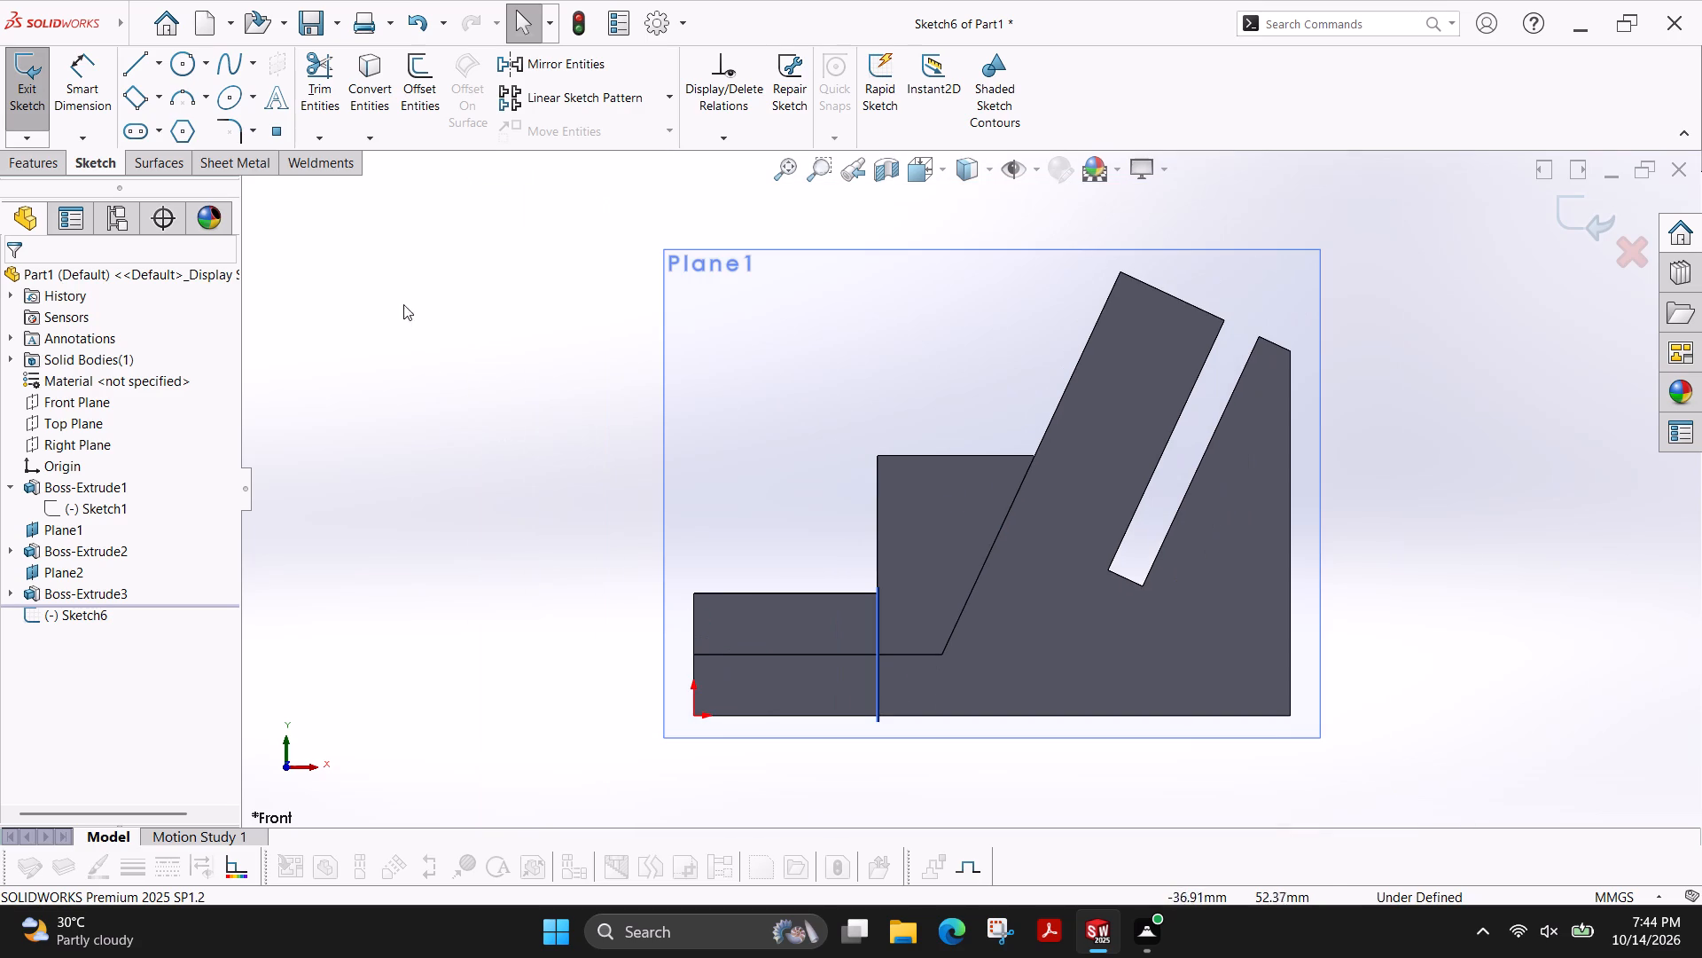
{"action": "left_click", "coordinate": [131, 75]}
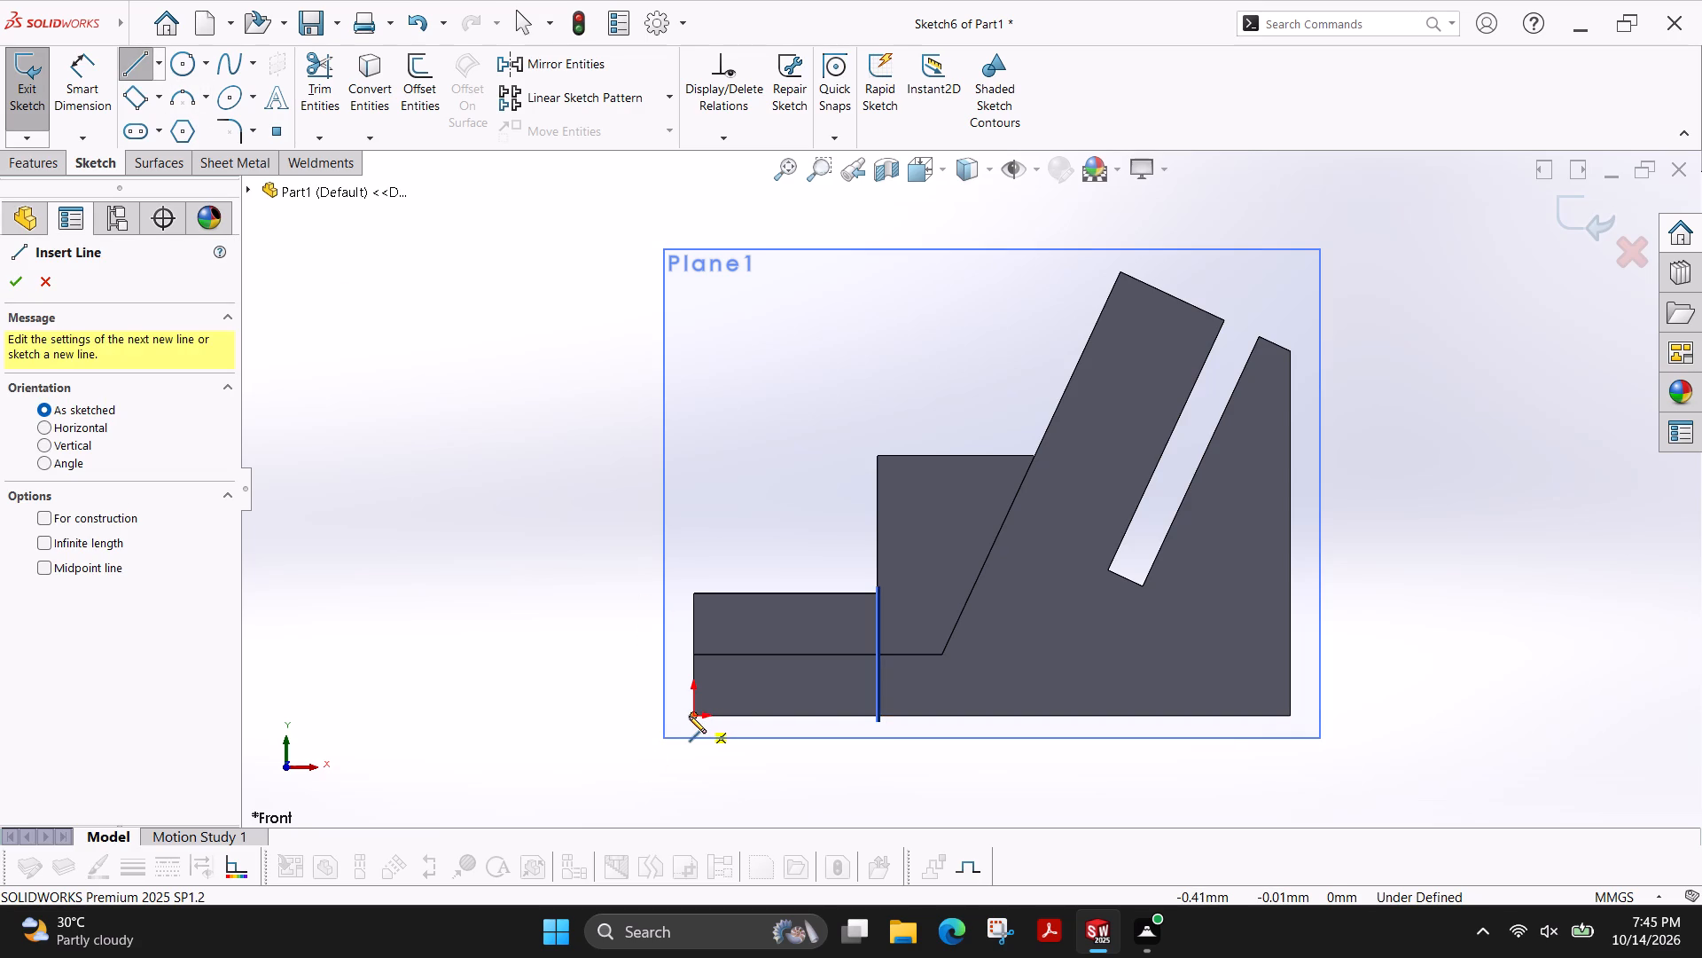
{"action": "left_click", "coordinate": [693, 716]}
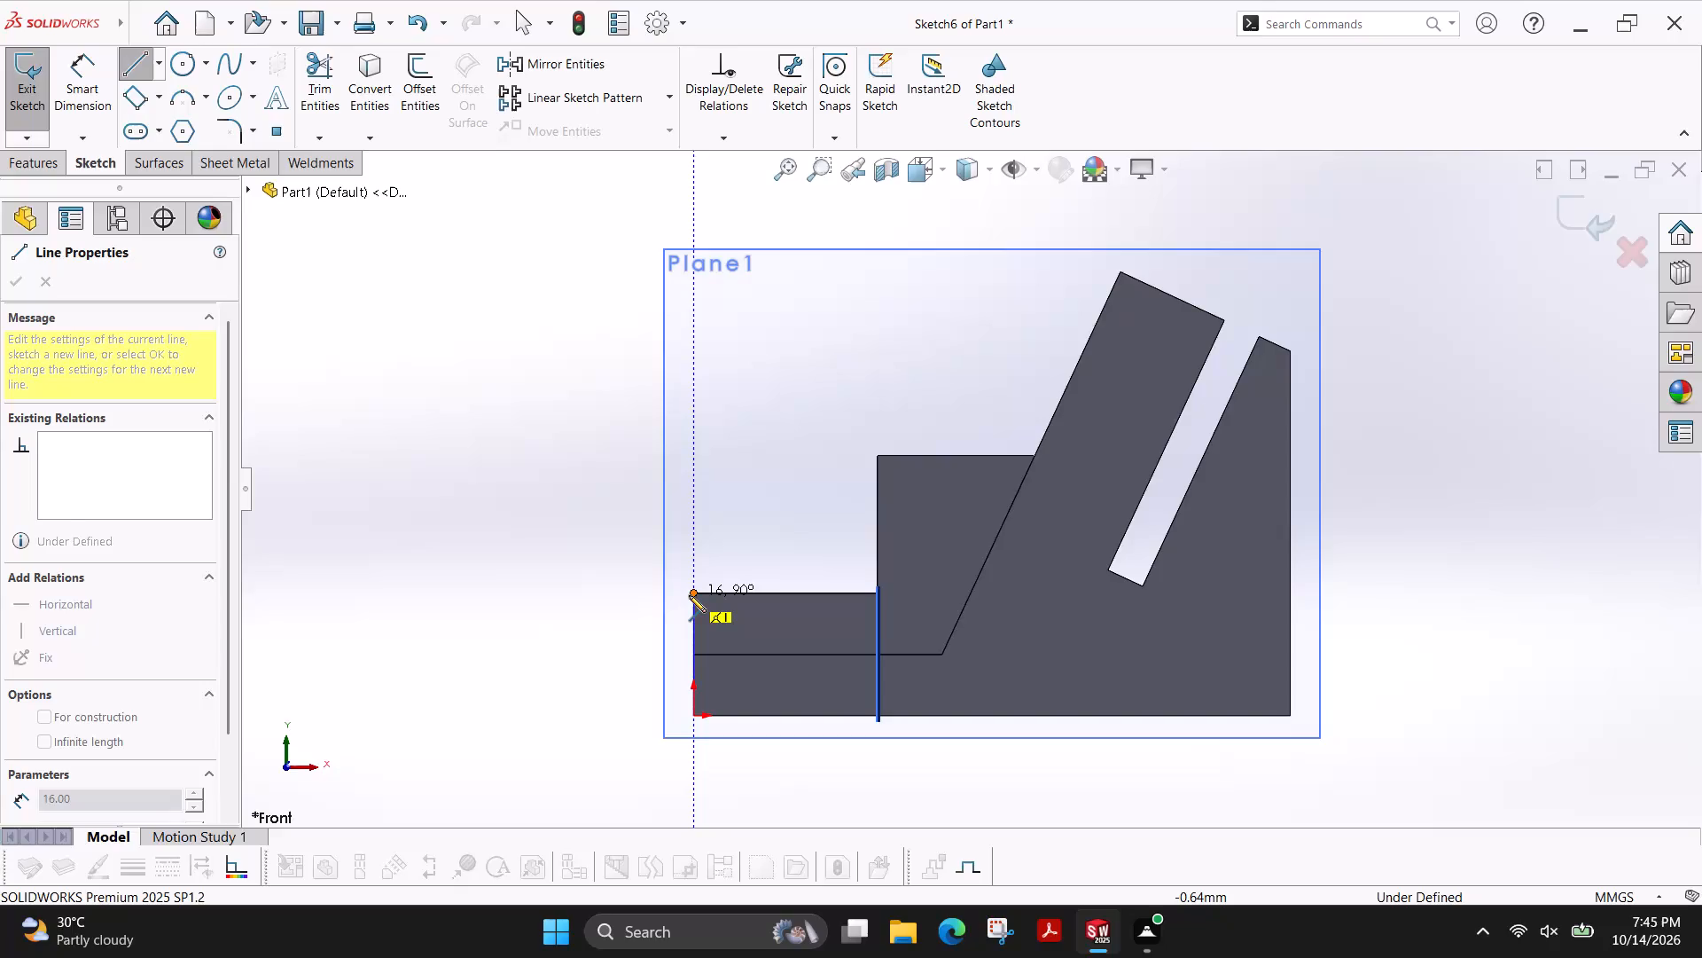
{"action": "key", "text": "Escape"}
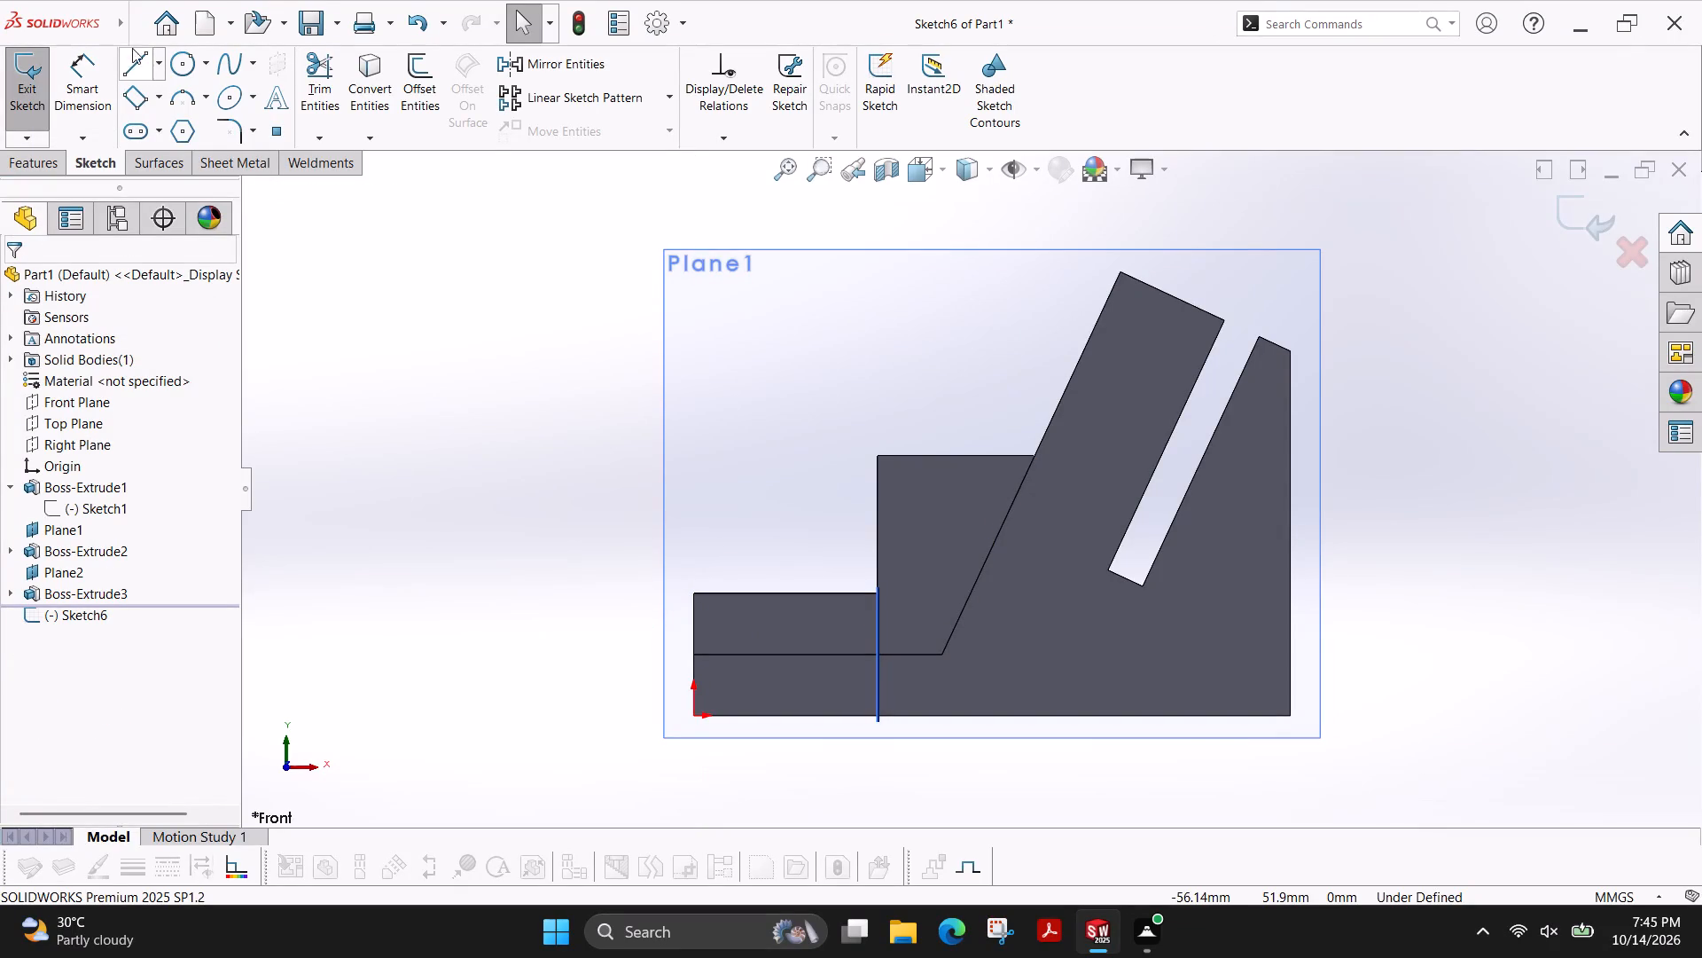
Check the perpendicular distance from the boss's upper outer corner to the inclined body with a trial line.
{"action": "left_click", "coordinate": [137, 55]}
{"action": "left_click", "coordinate": [878, 455]}
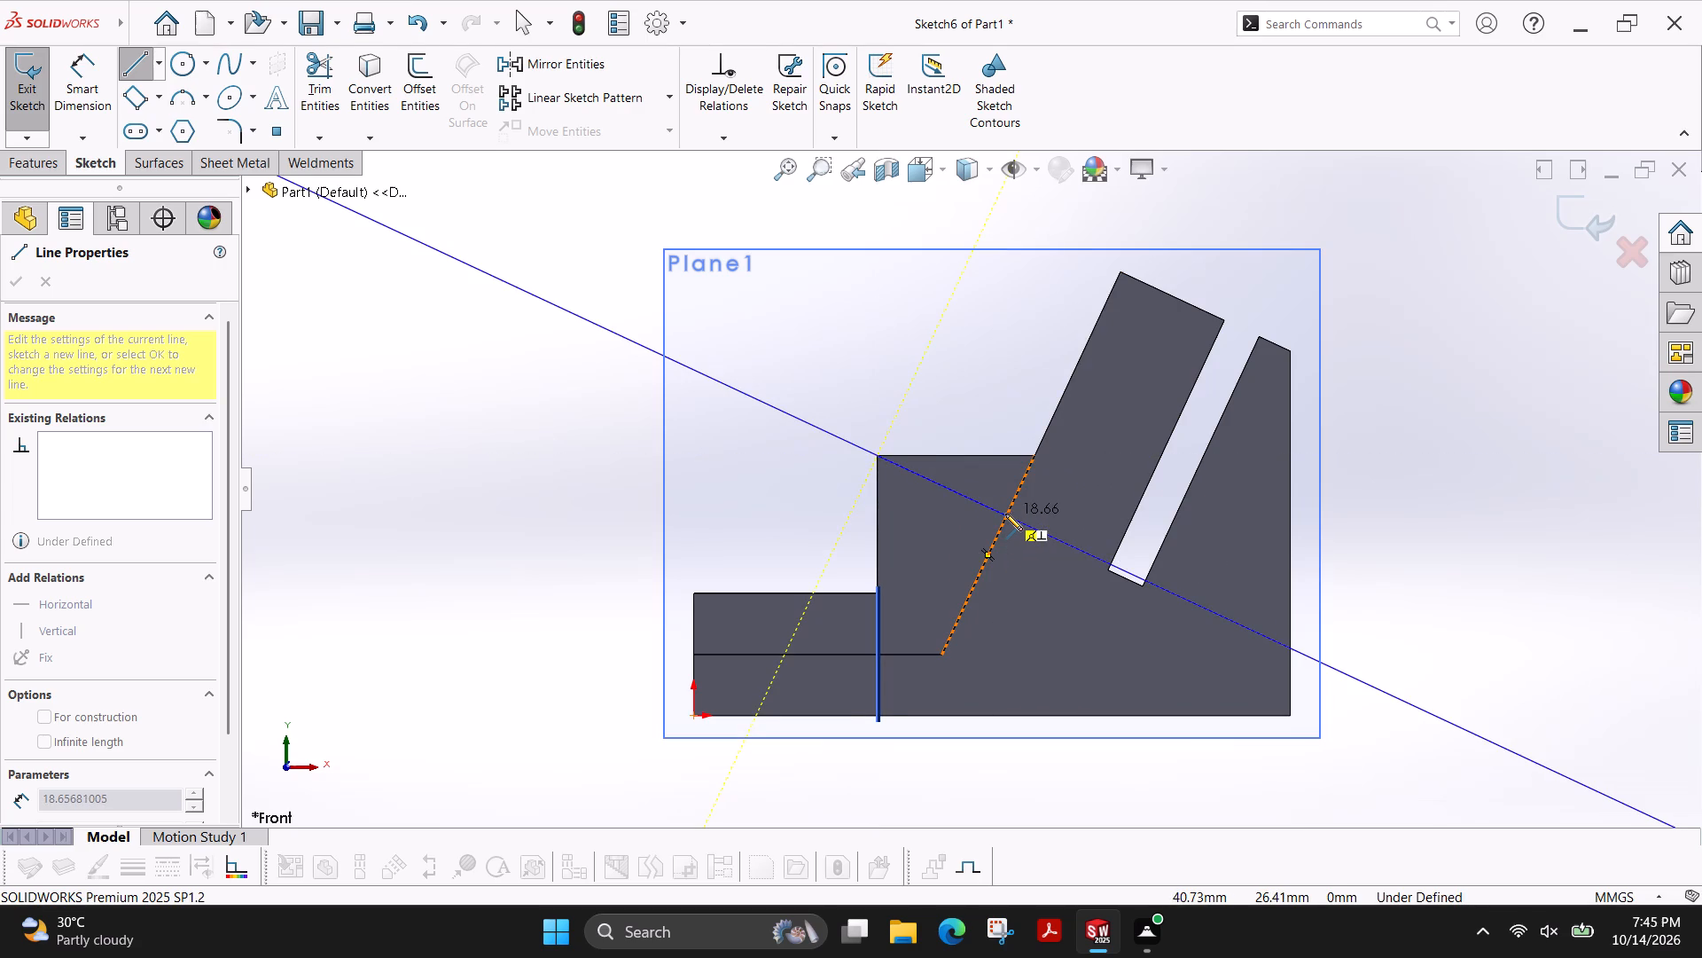
{"action": "key", "text": "Escape"}
{"action": "key", "text": "Escape"}
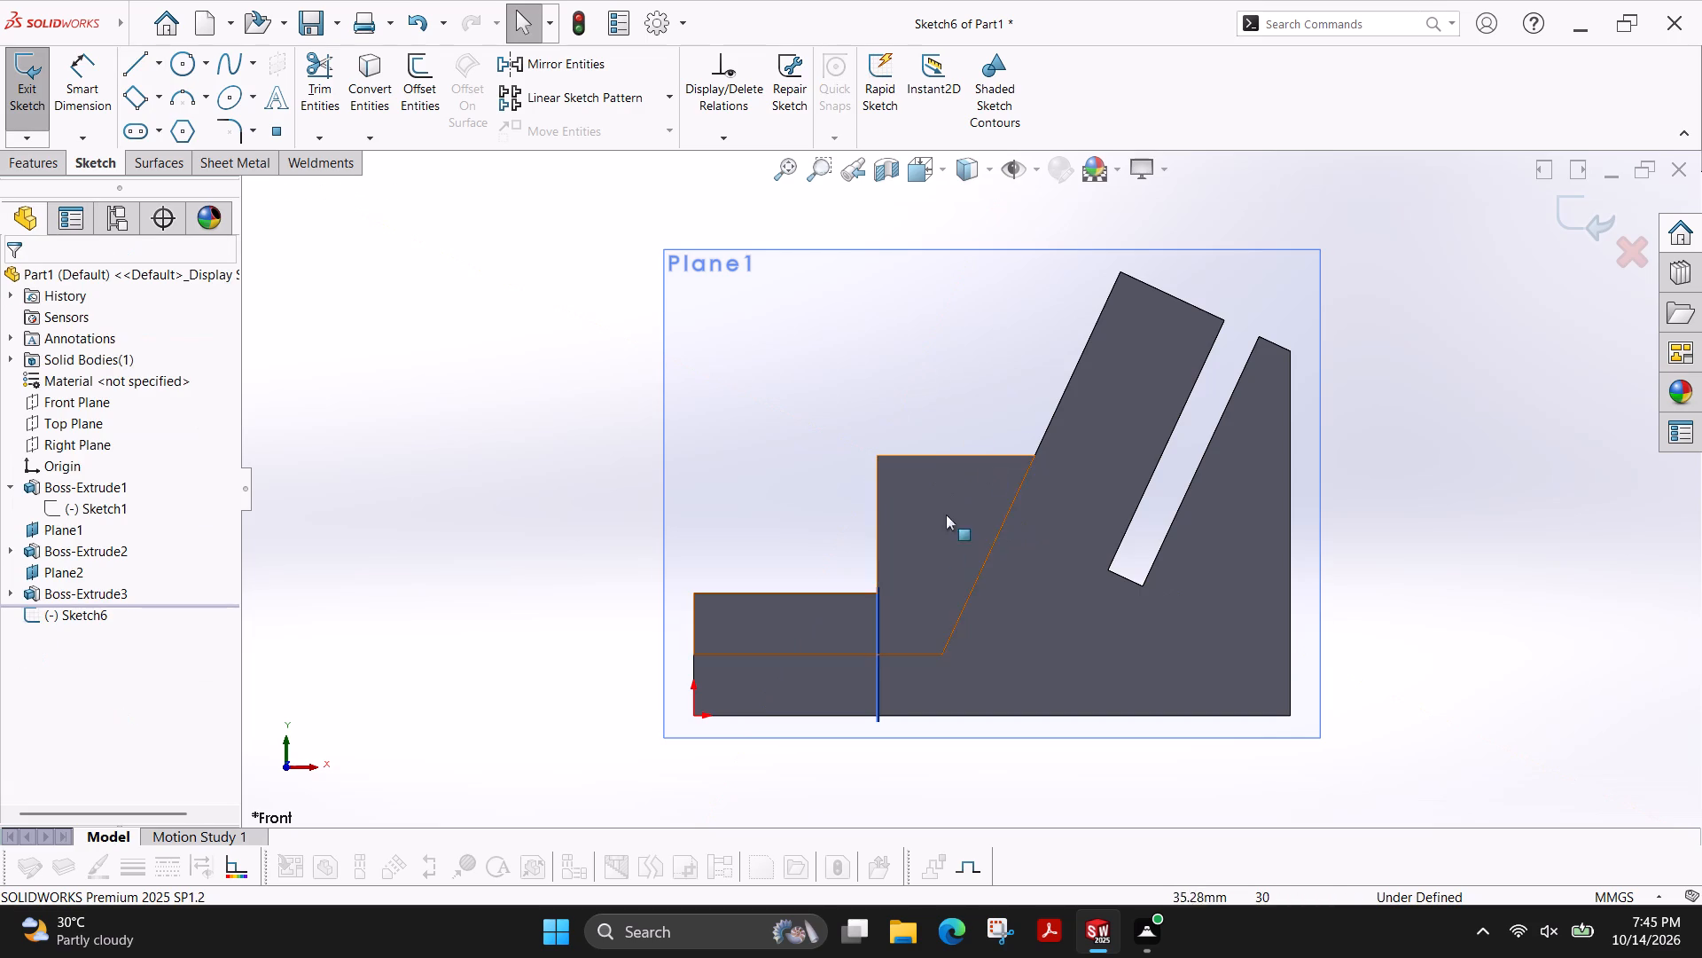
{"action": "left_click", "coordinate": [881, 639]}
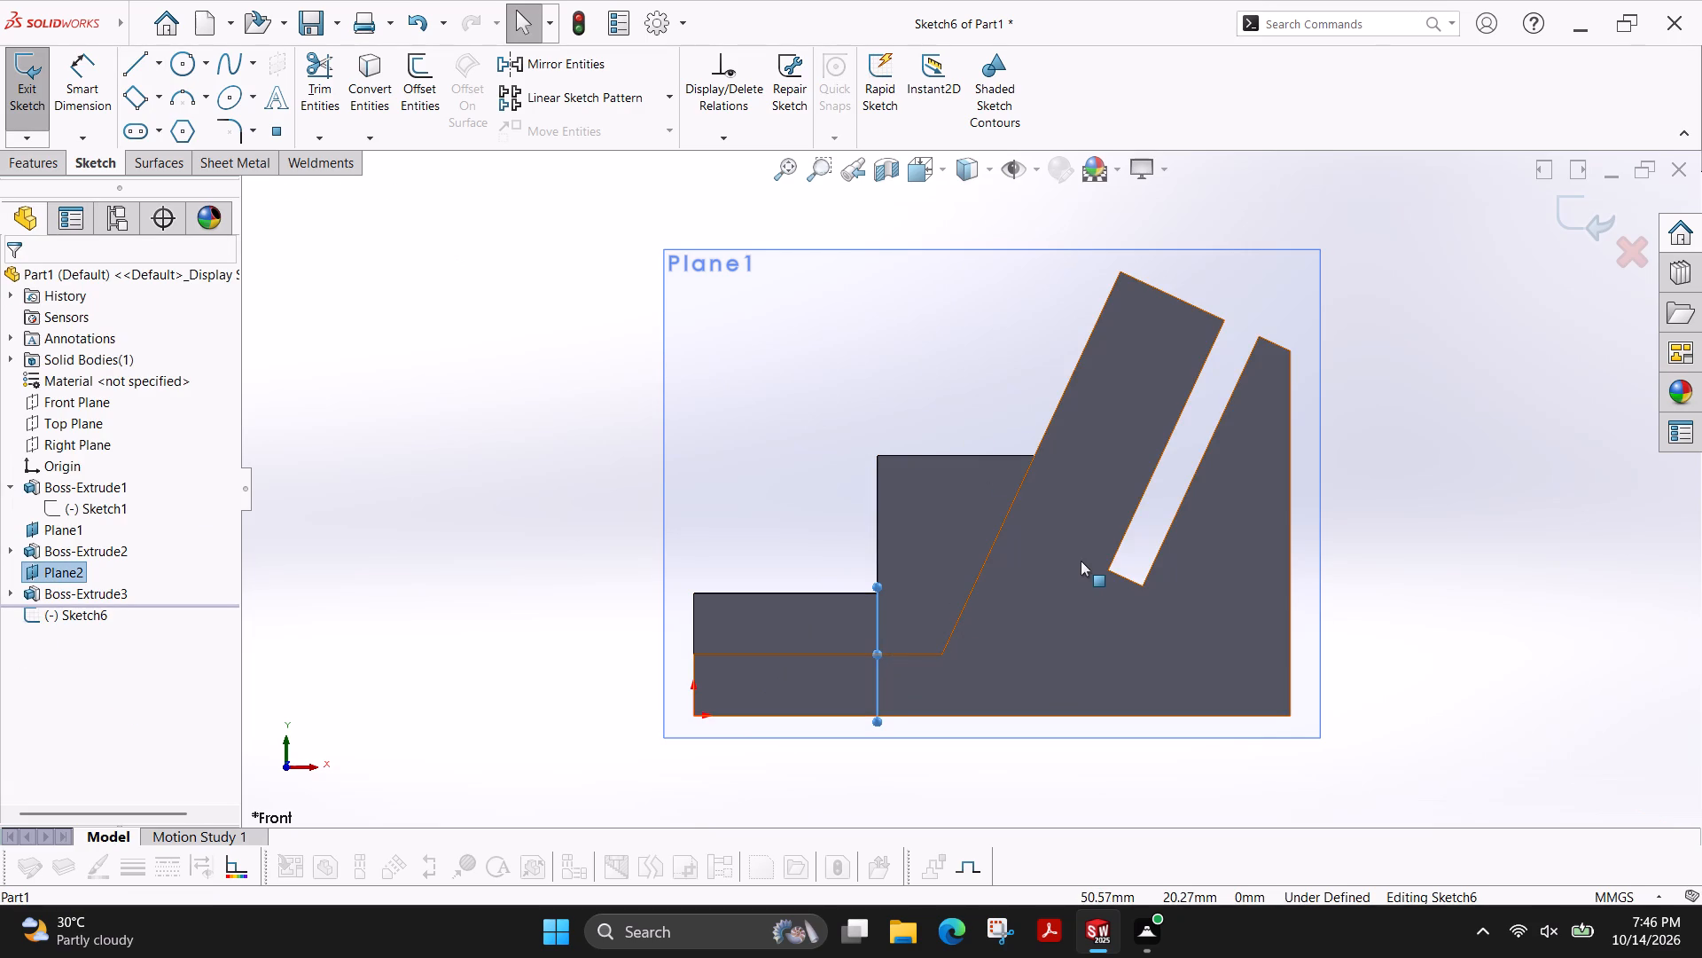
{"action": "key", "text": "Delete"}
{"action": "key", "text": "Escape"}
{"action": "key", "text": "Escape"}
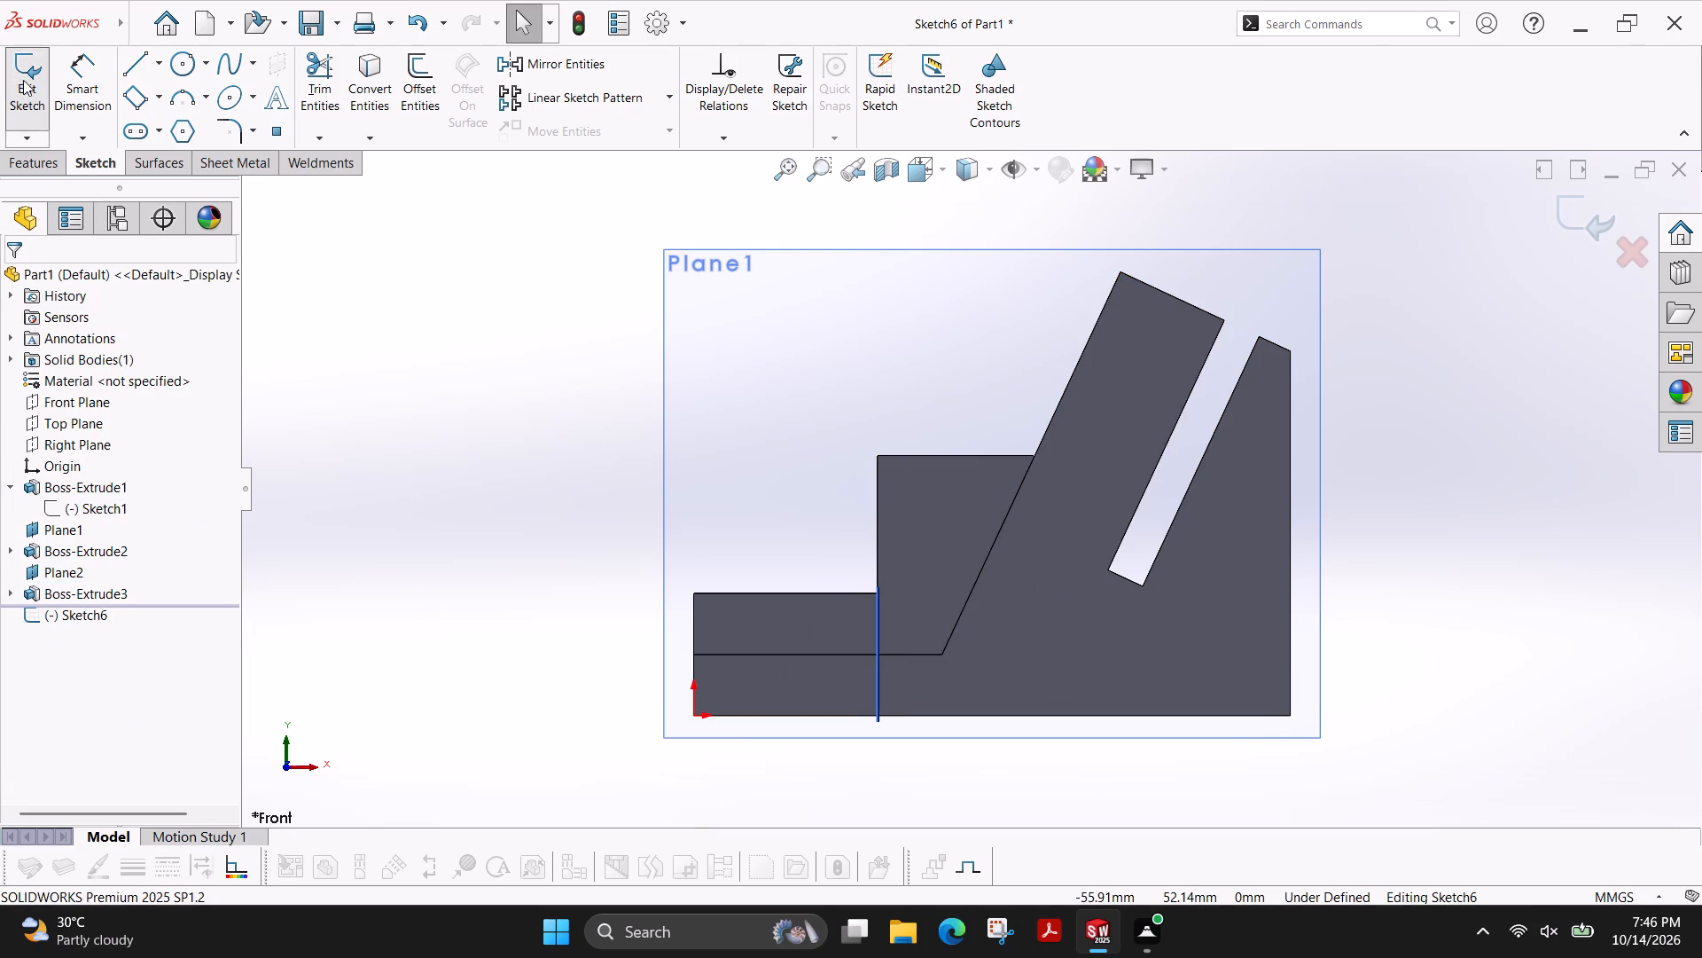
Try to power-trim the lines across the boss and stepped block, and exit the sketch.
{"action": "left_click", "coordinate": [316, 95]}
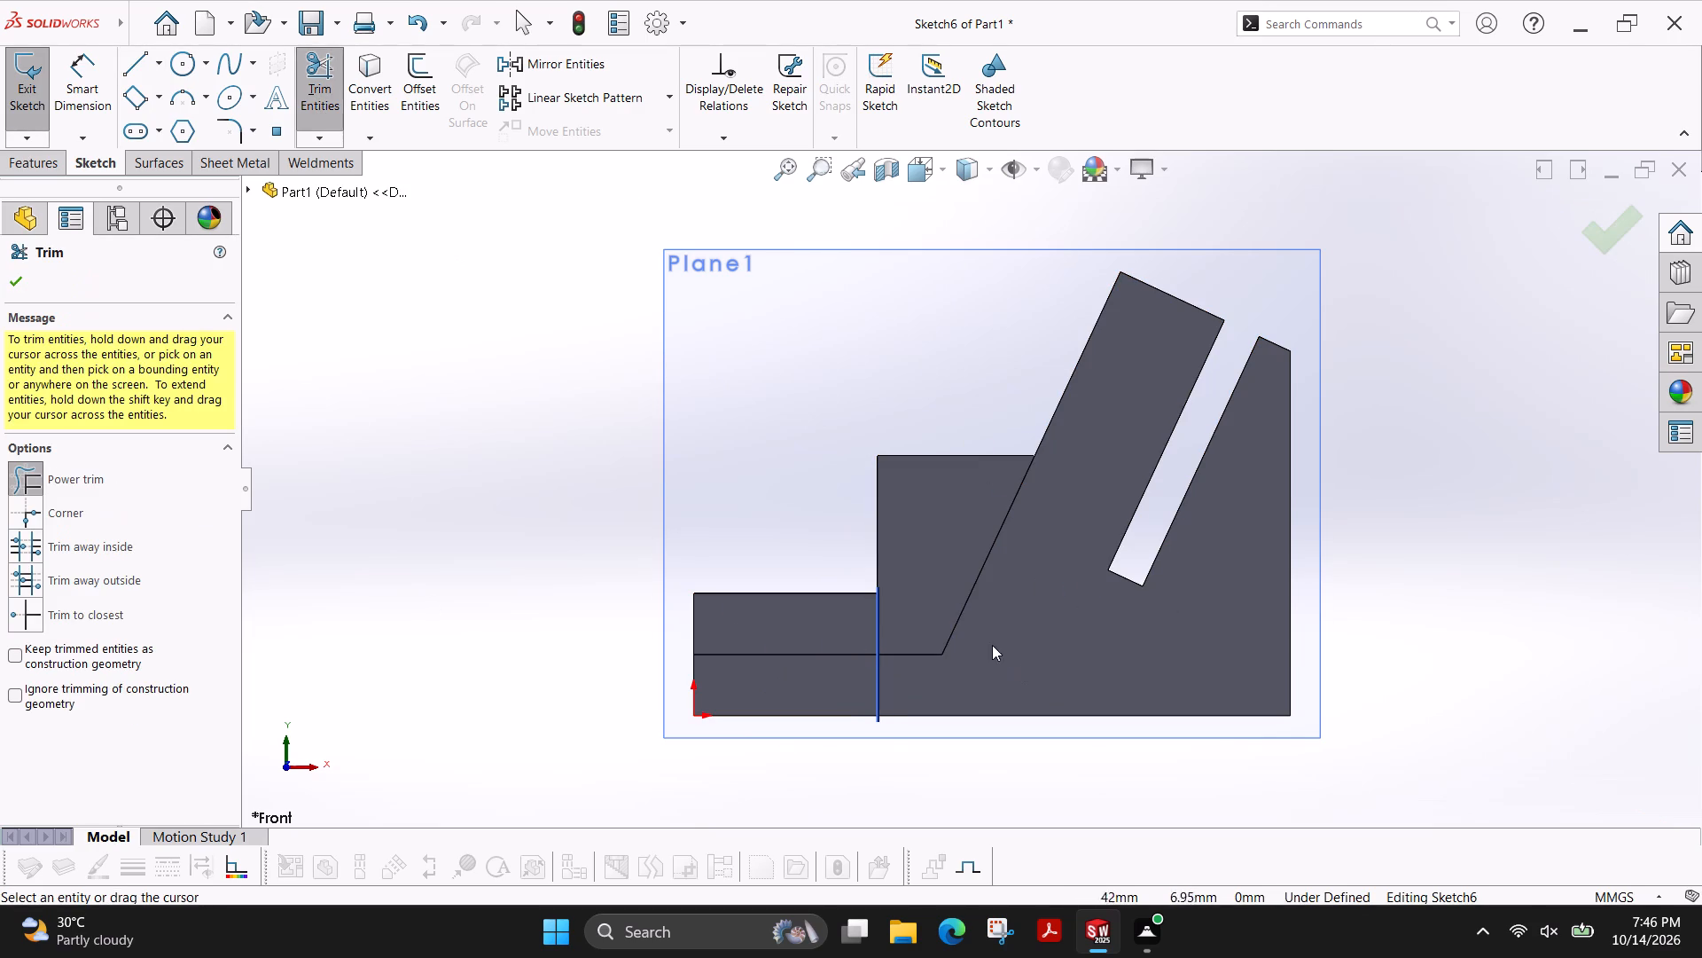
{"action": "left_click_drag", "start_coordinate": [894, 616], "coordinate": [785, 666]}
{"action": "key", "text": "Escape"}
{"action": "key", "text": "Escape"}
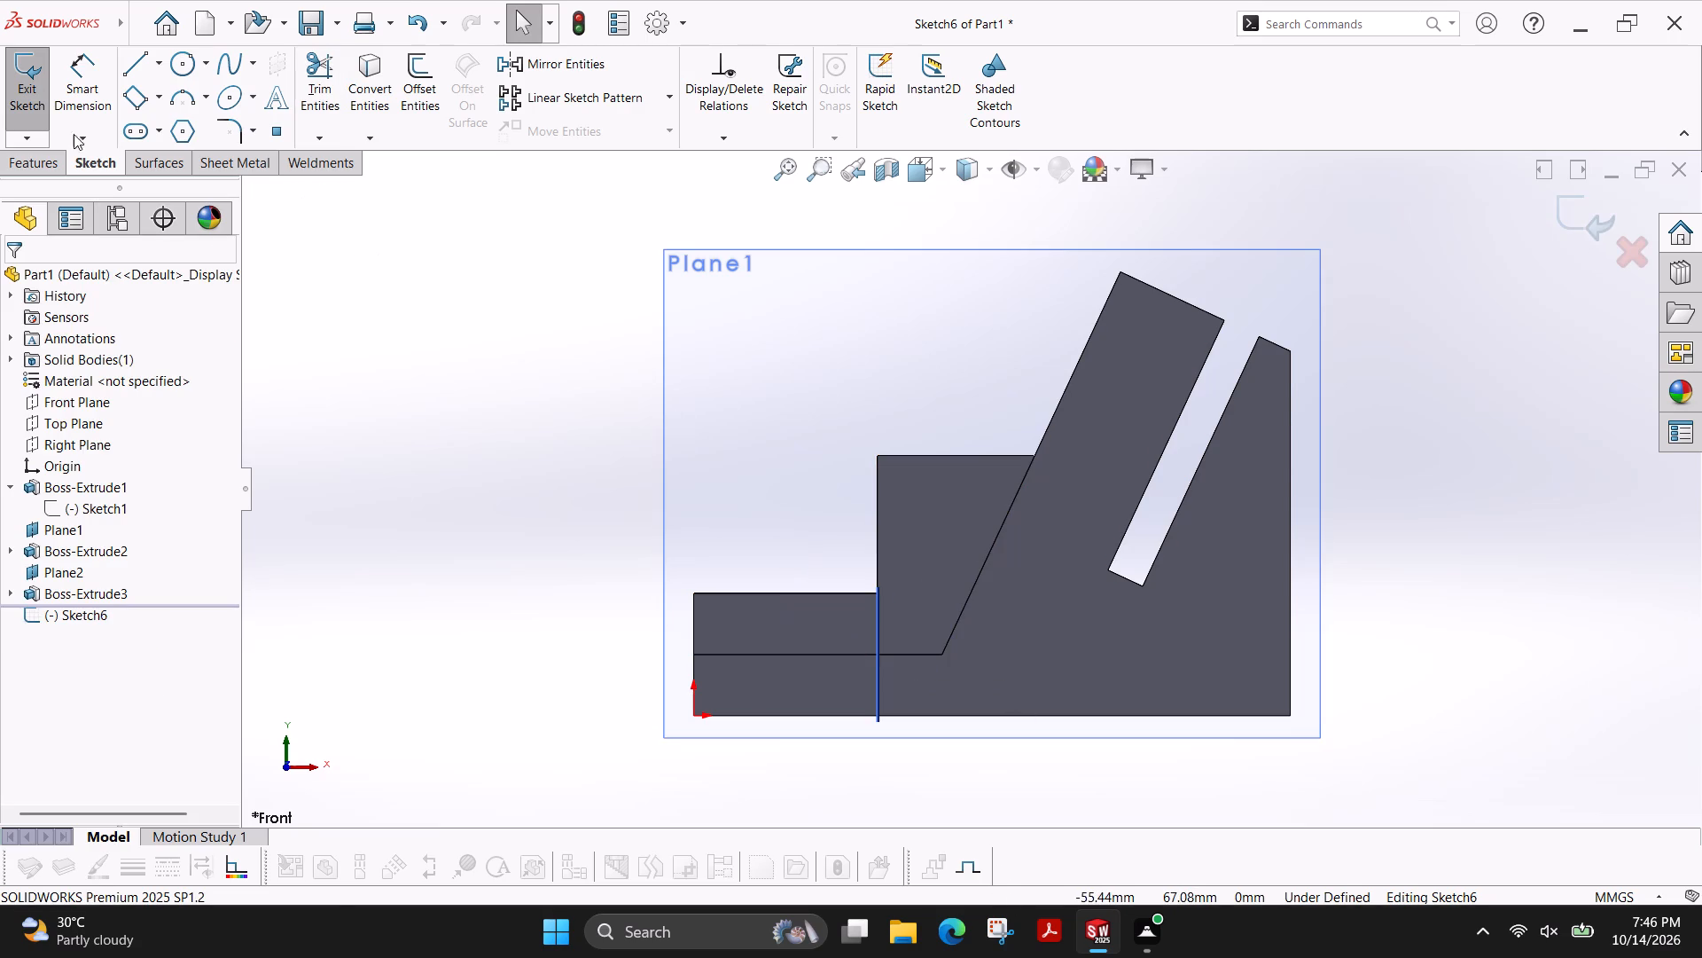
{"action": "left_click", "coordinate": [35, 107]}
Check the coordinates of the upper and lower corners of the stepped block's outer end edge.
{"action": "middle_click_drag", "start_coordinate": [582, 350], "coordinate": [646, 443], "text": "ctrl+shift"}
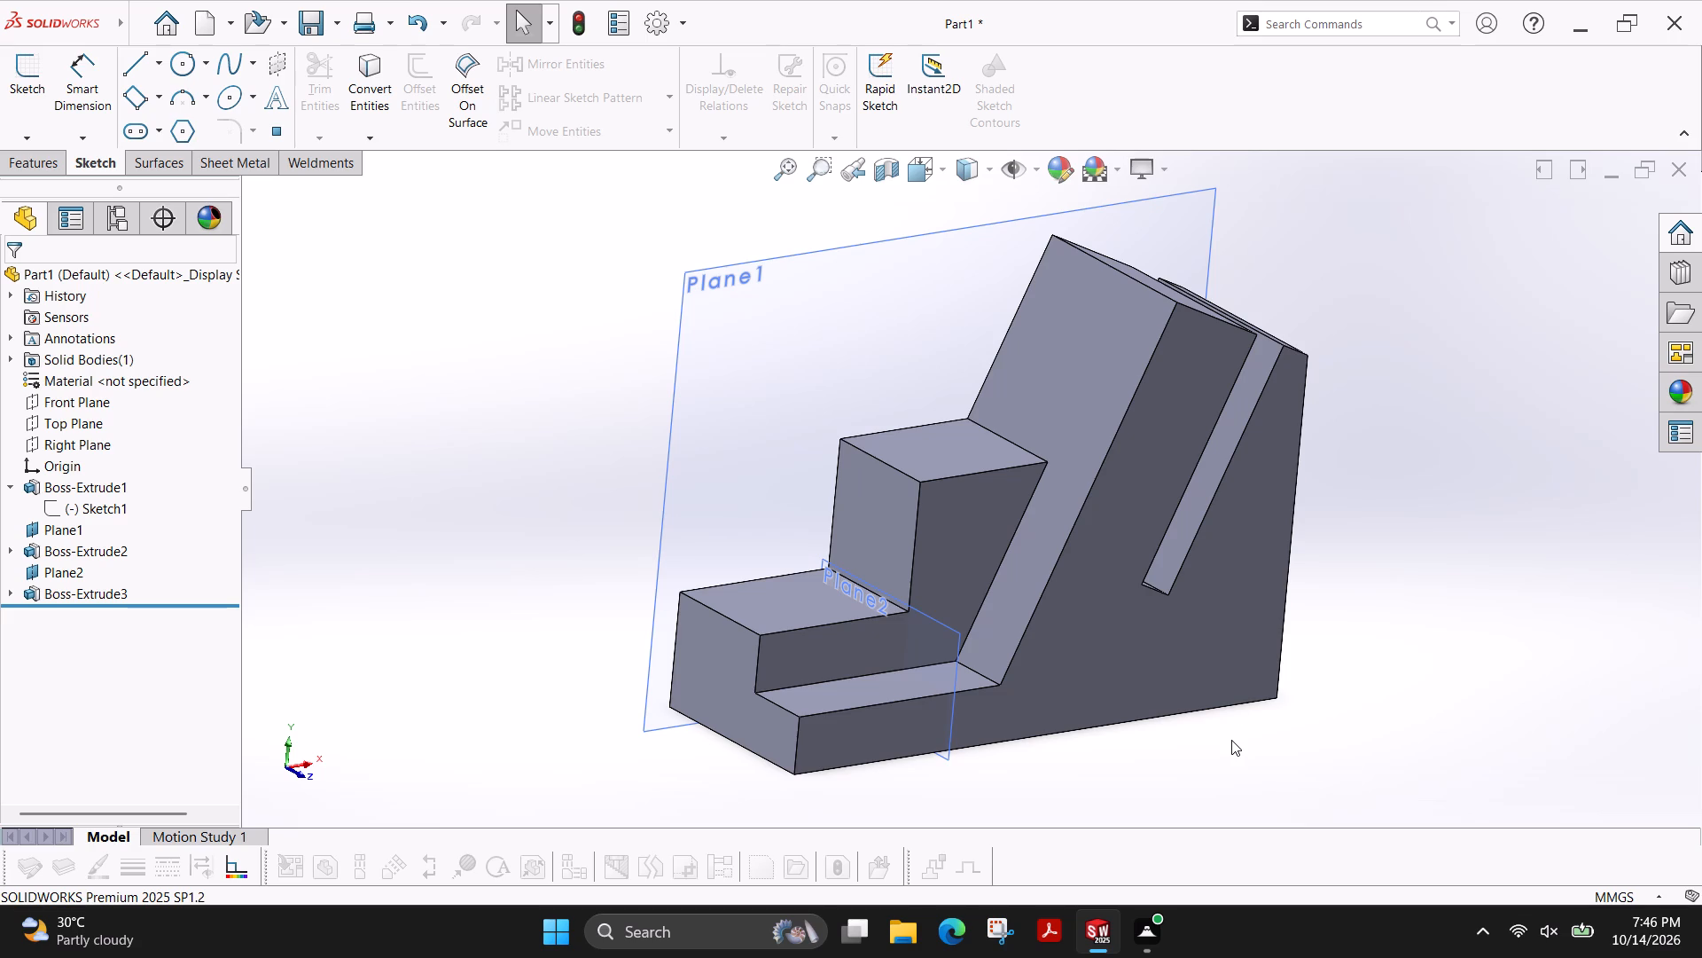
{"action": "middle_click_drag", "start_coordinate": [1368, 444], "coordinate": [1360, 444]}
{"action": "middle_click_drag", "start_coordinate": [1360, 444], "coordinate": [1376, 447]}
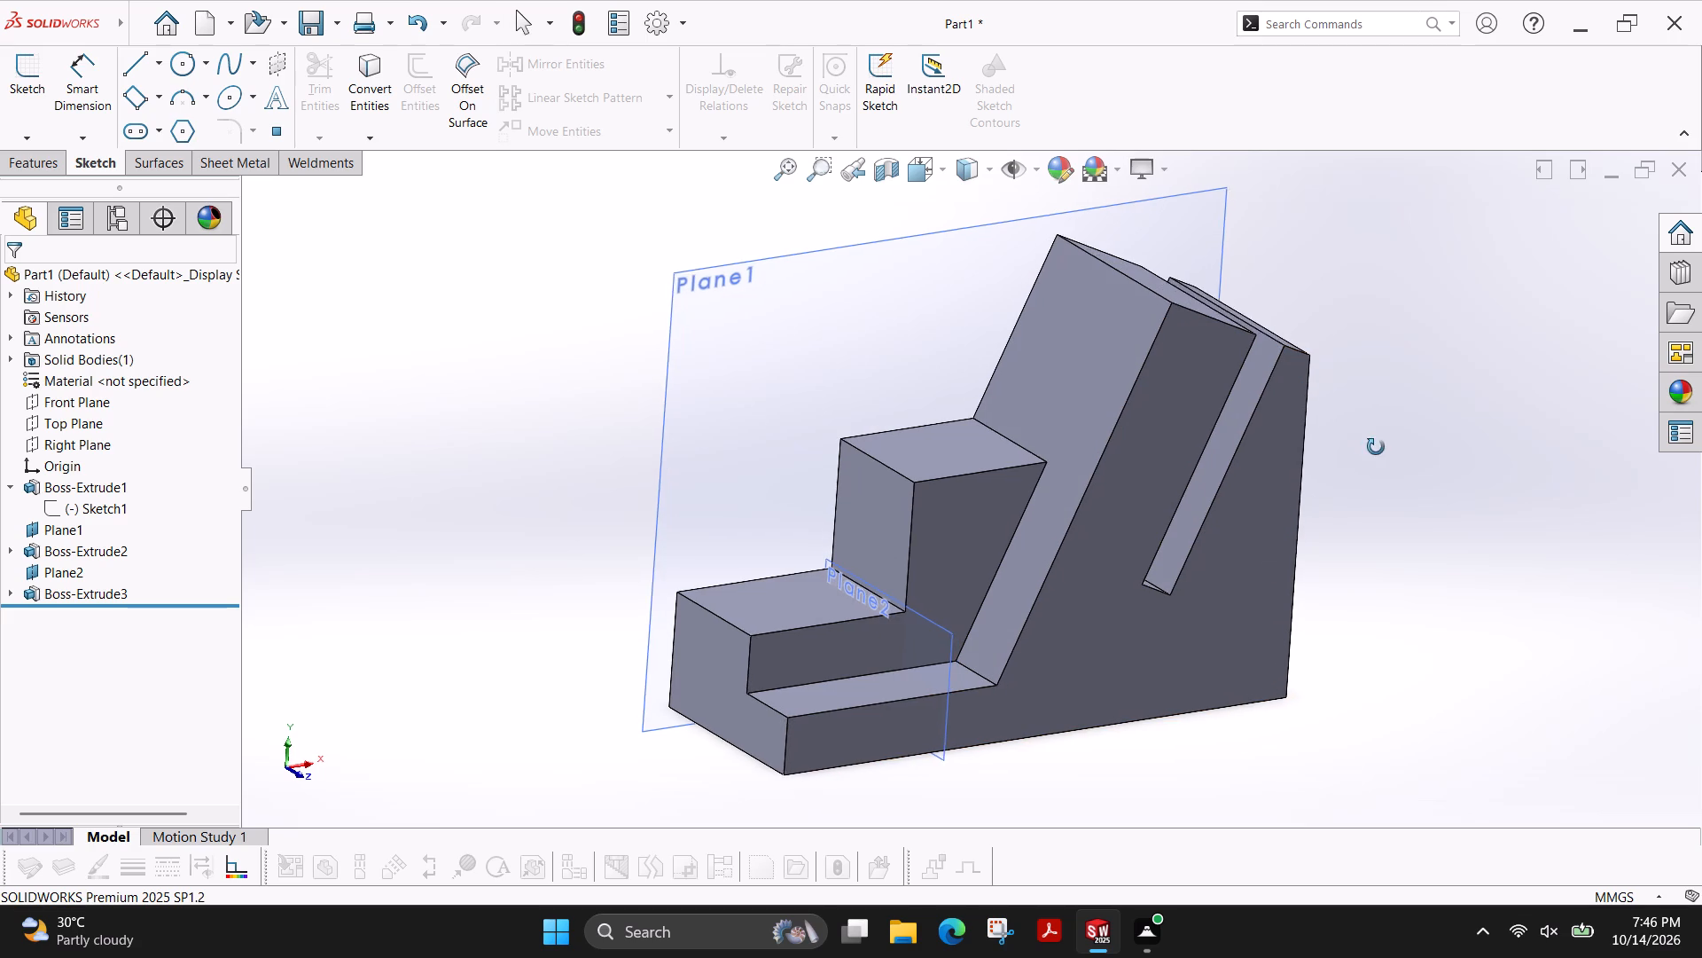
{"action": "middle_click_drag", "start_coordinate": [1376, 447], "coordinate": [1377, 447]}
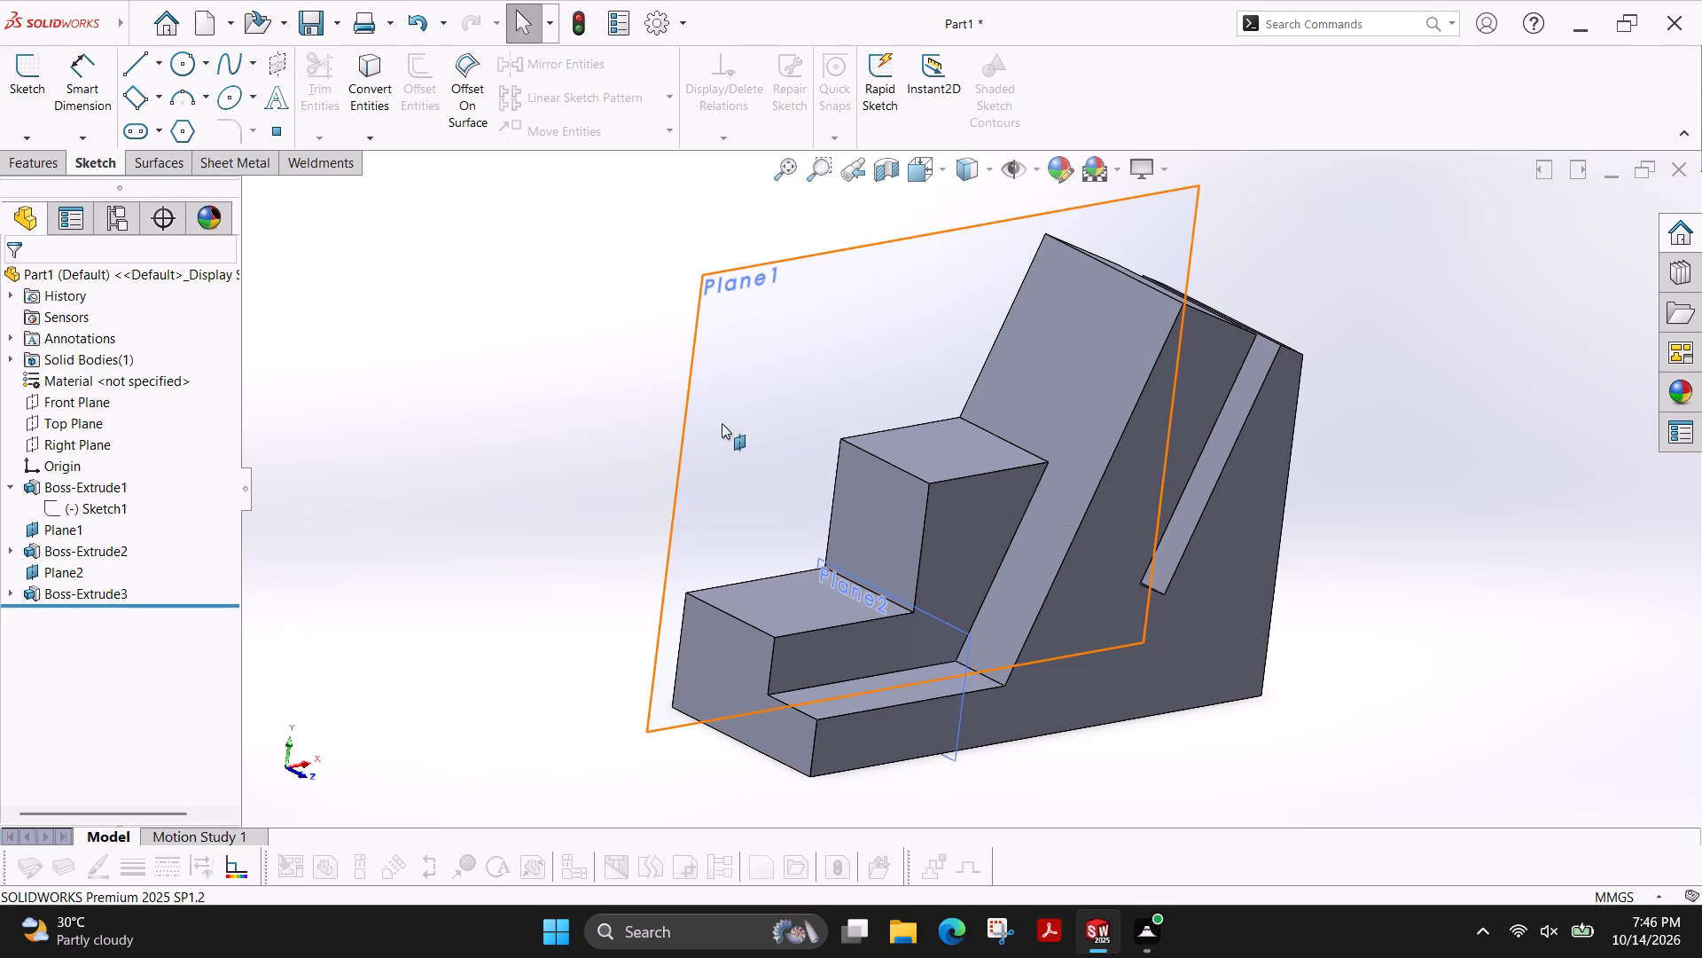
{"action": "middle_click_drag", "start_coordinate": [716, 419], "coordinate": [643, 363], "text": "ctrl+shift"}
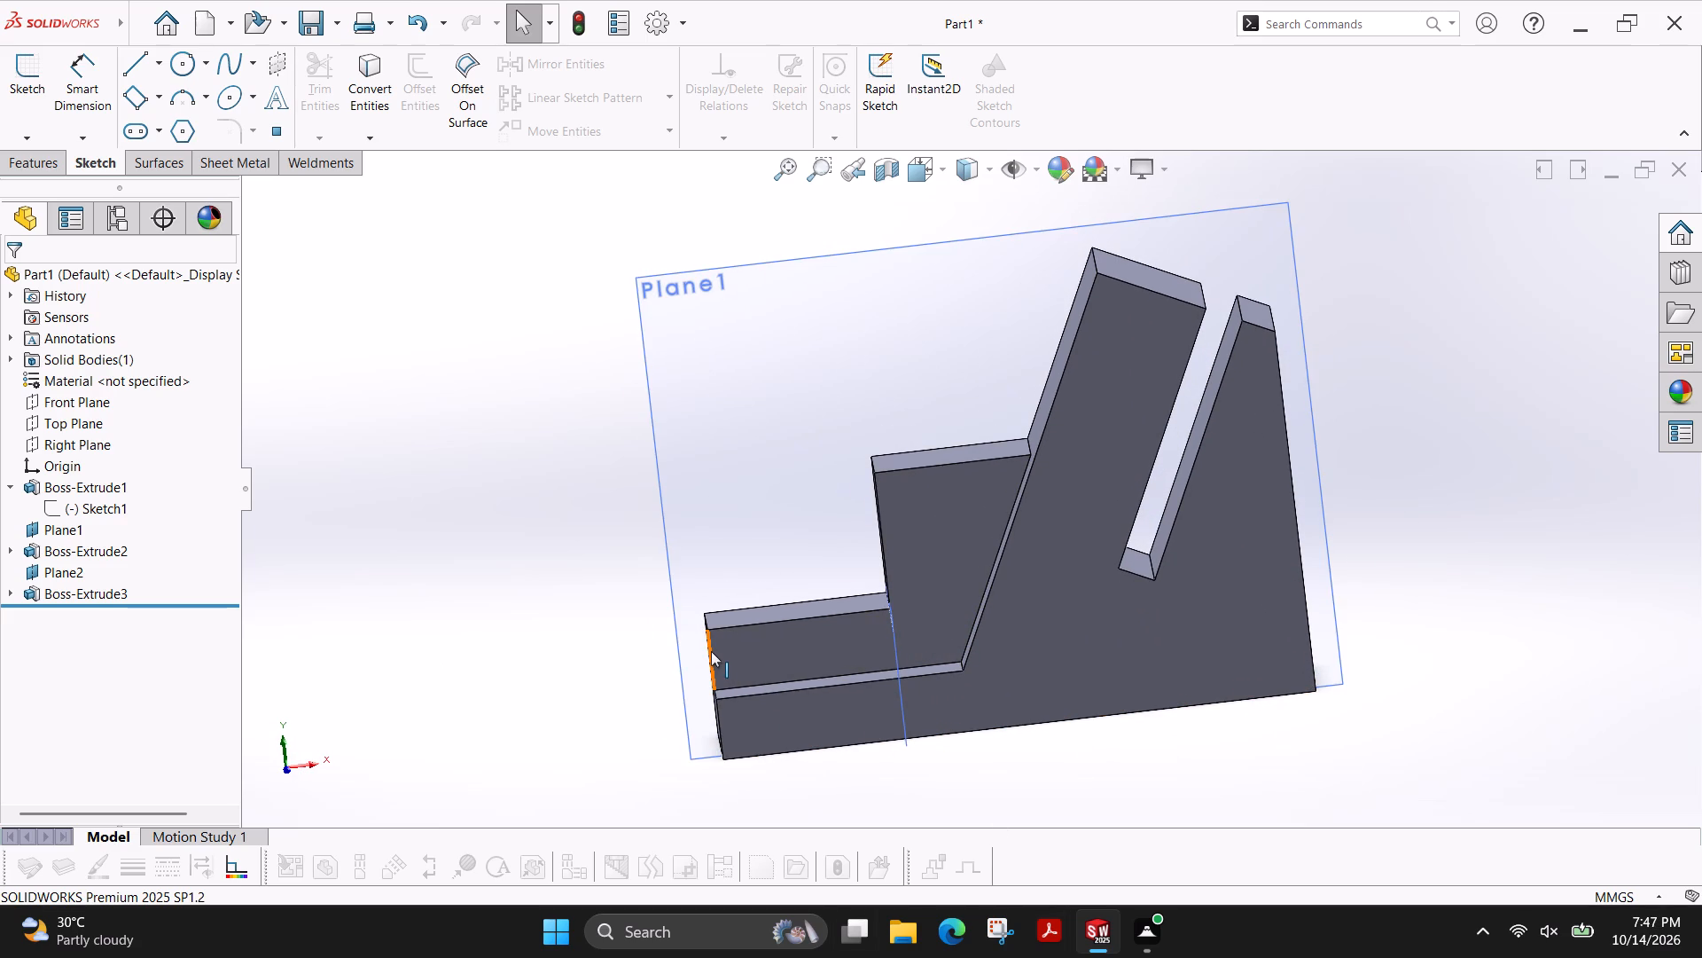
{"action": "left_click", "coordinate": [141, 74]}
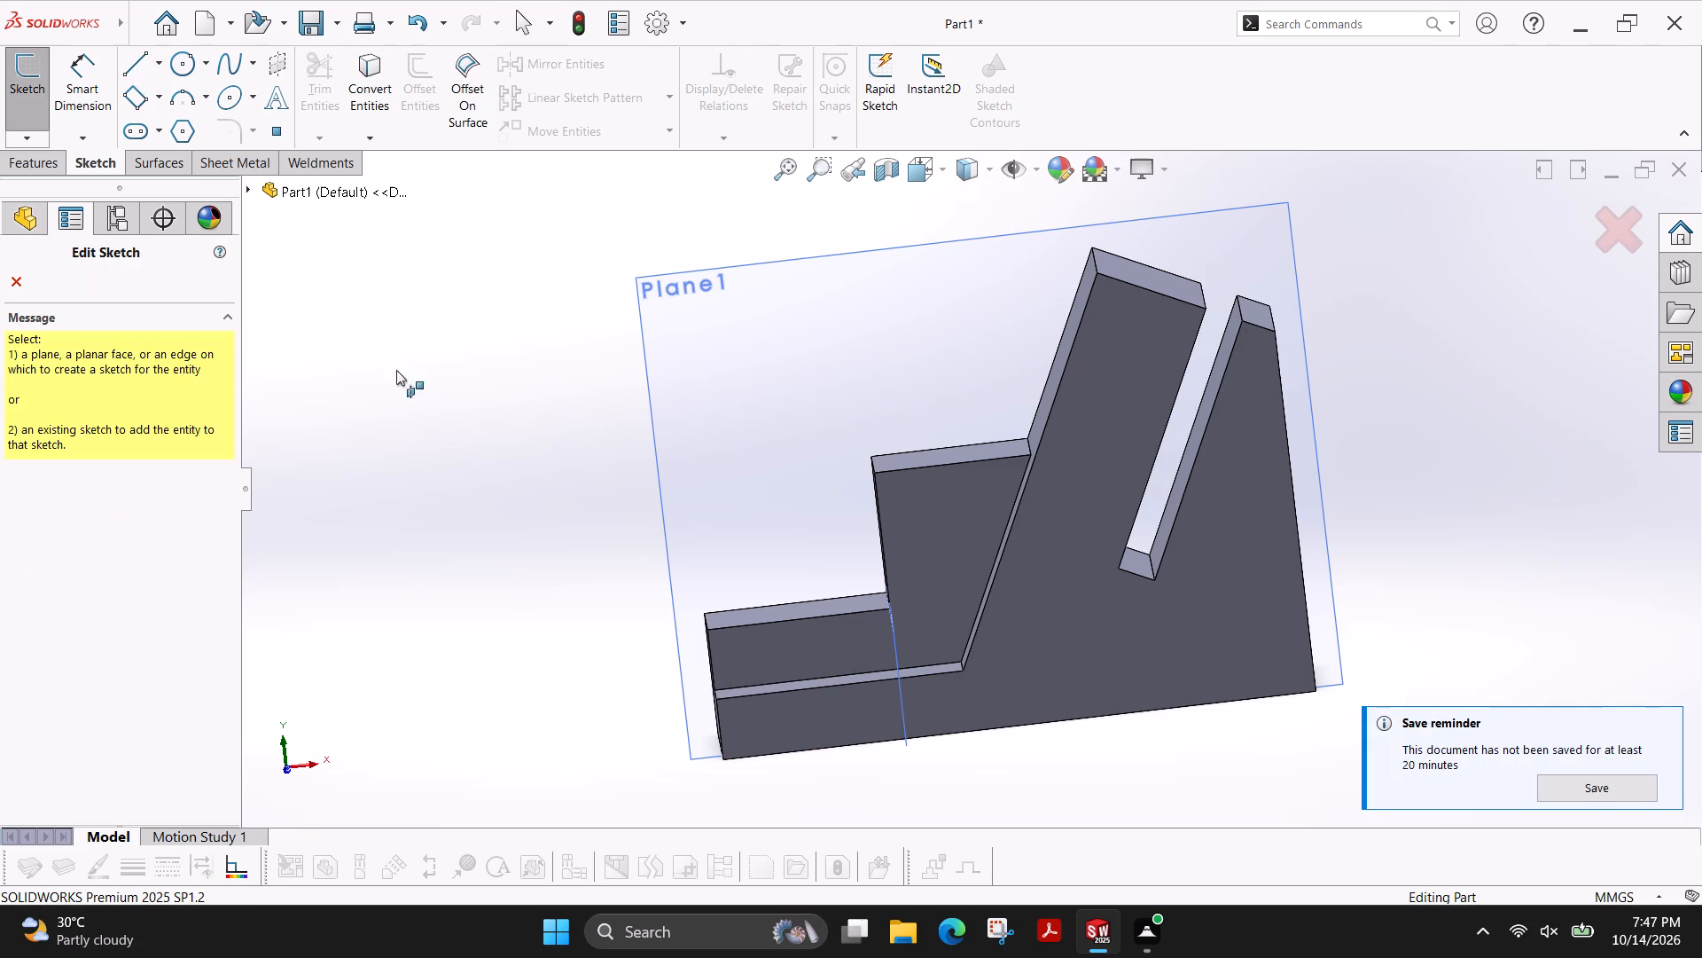
{"action": "left_click", "coordinate": [713, 689]}
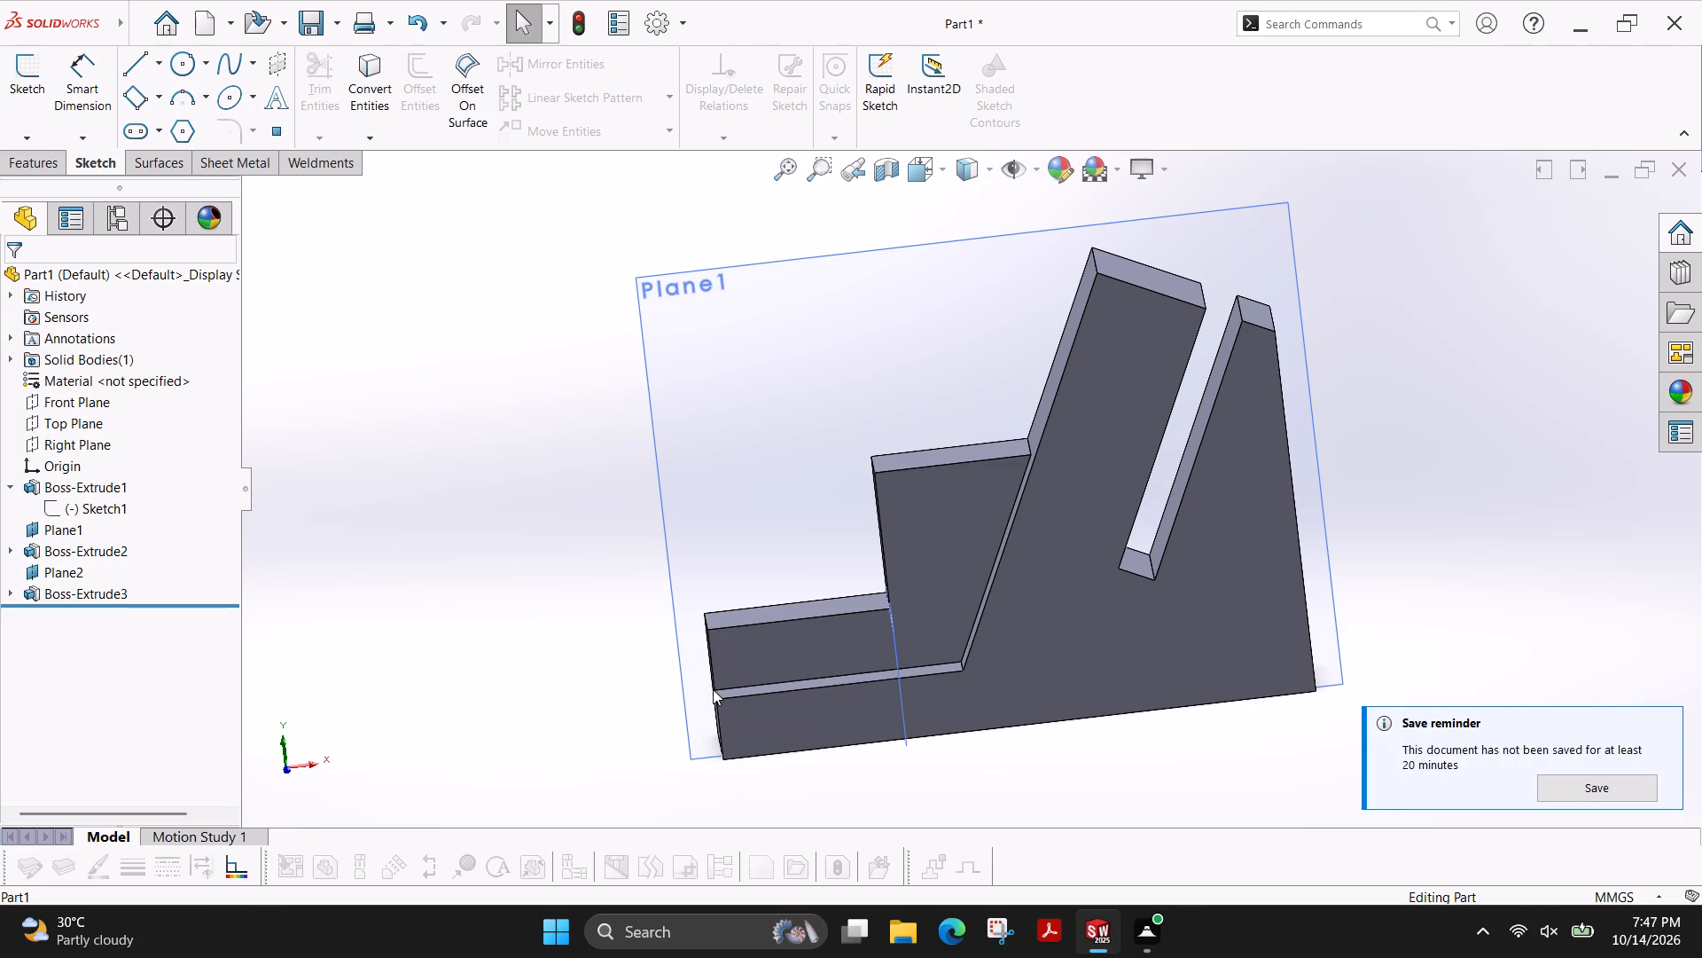
{"action": "left_click", "coordinate": [707, 629]}
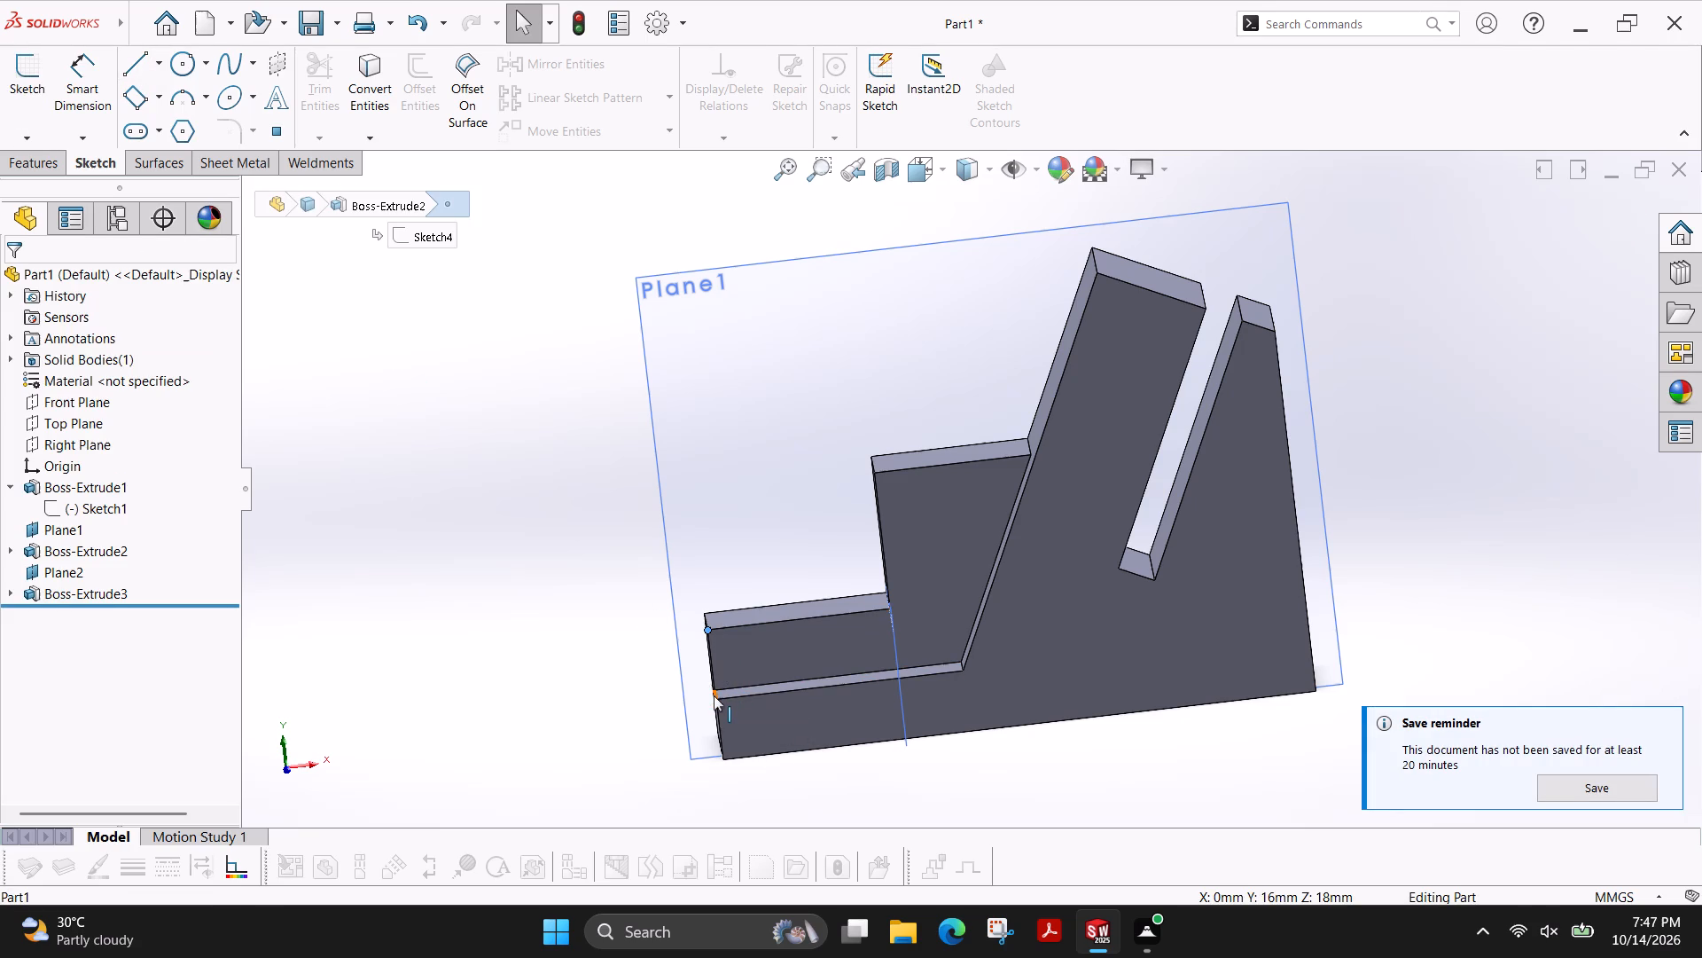
{"action": "left_click", "coordinate": [714, 689]}
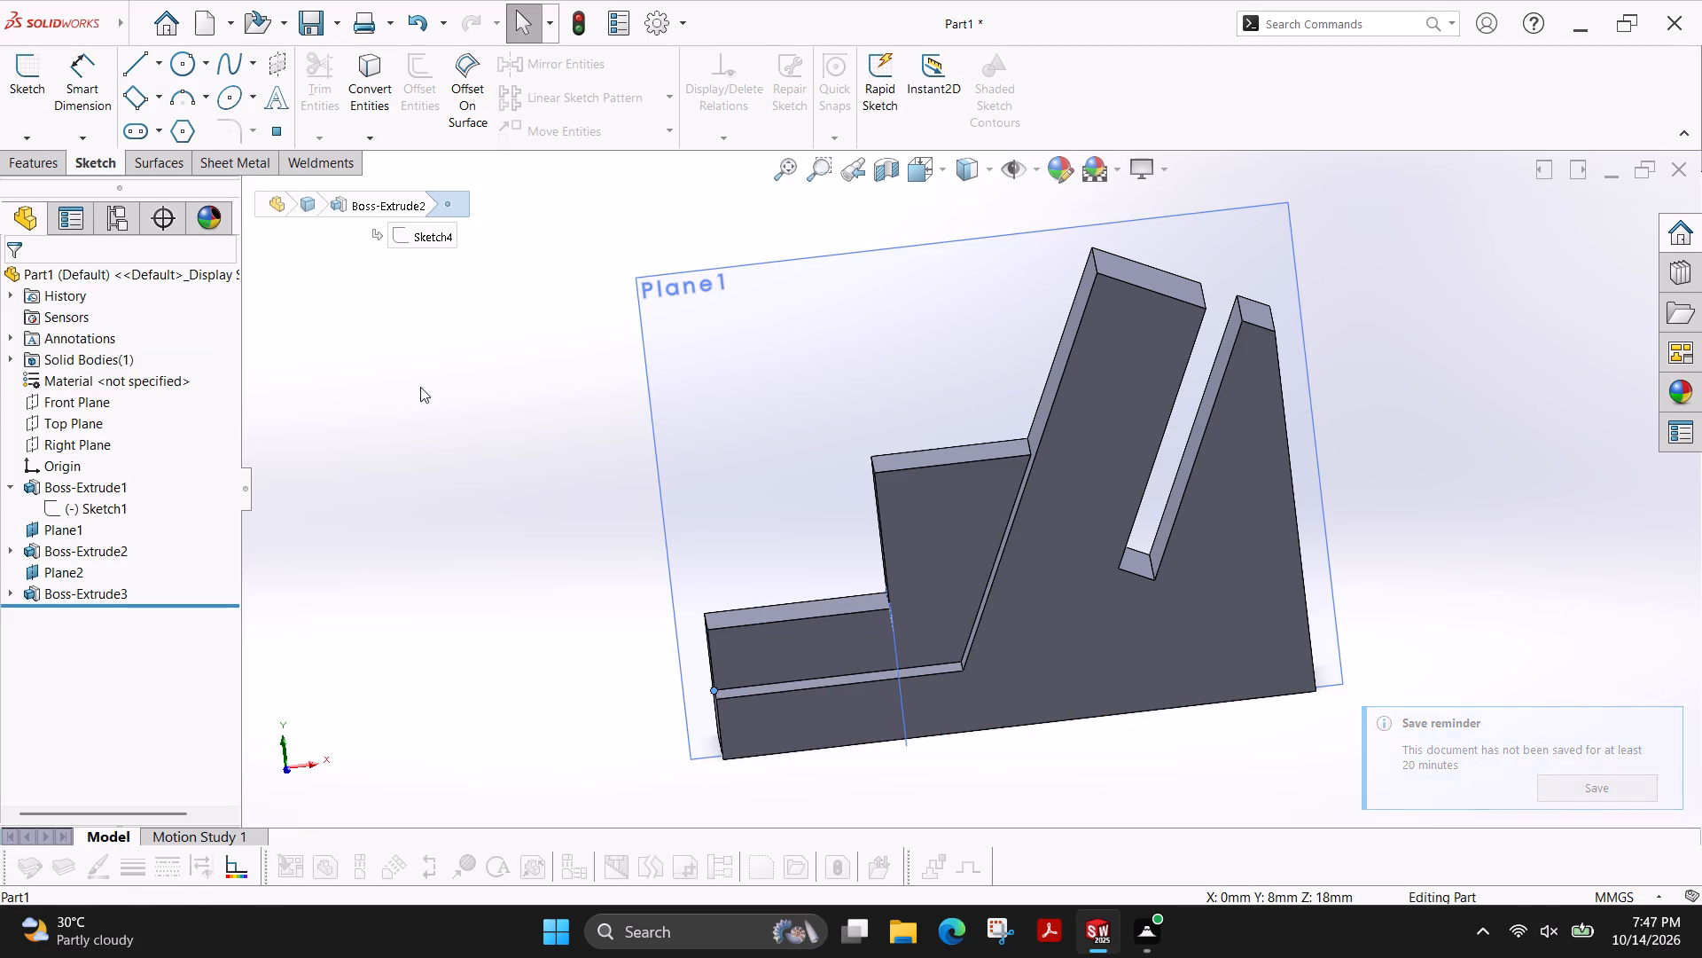
{"action": "key", "text": "Escape"}
{"action": "key", "text": "Escape"}
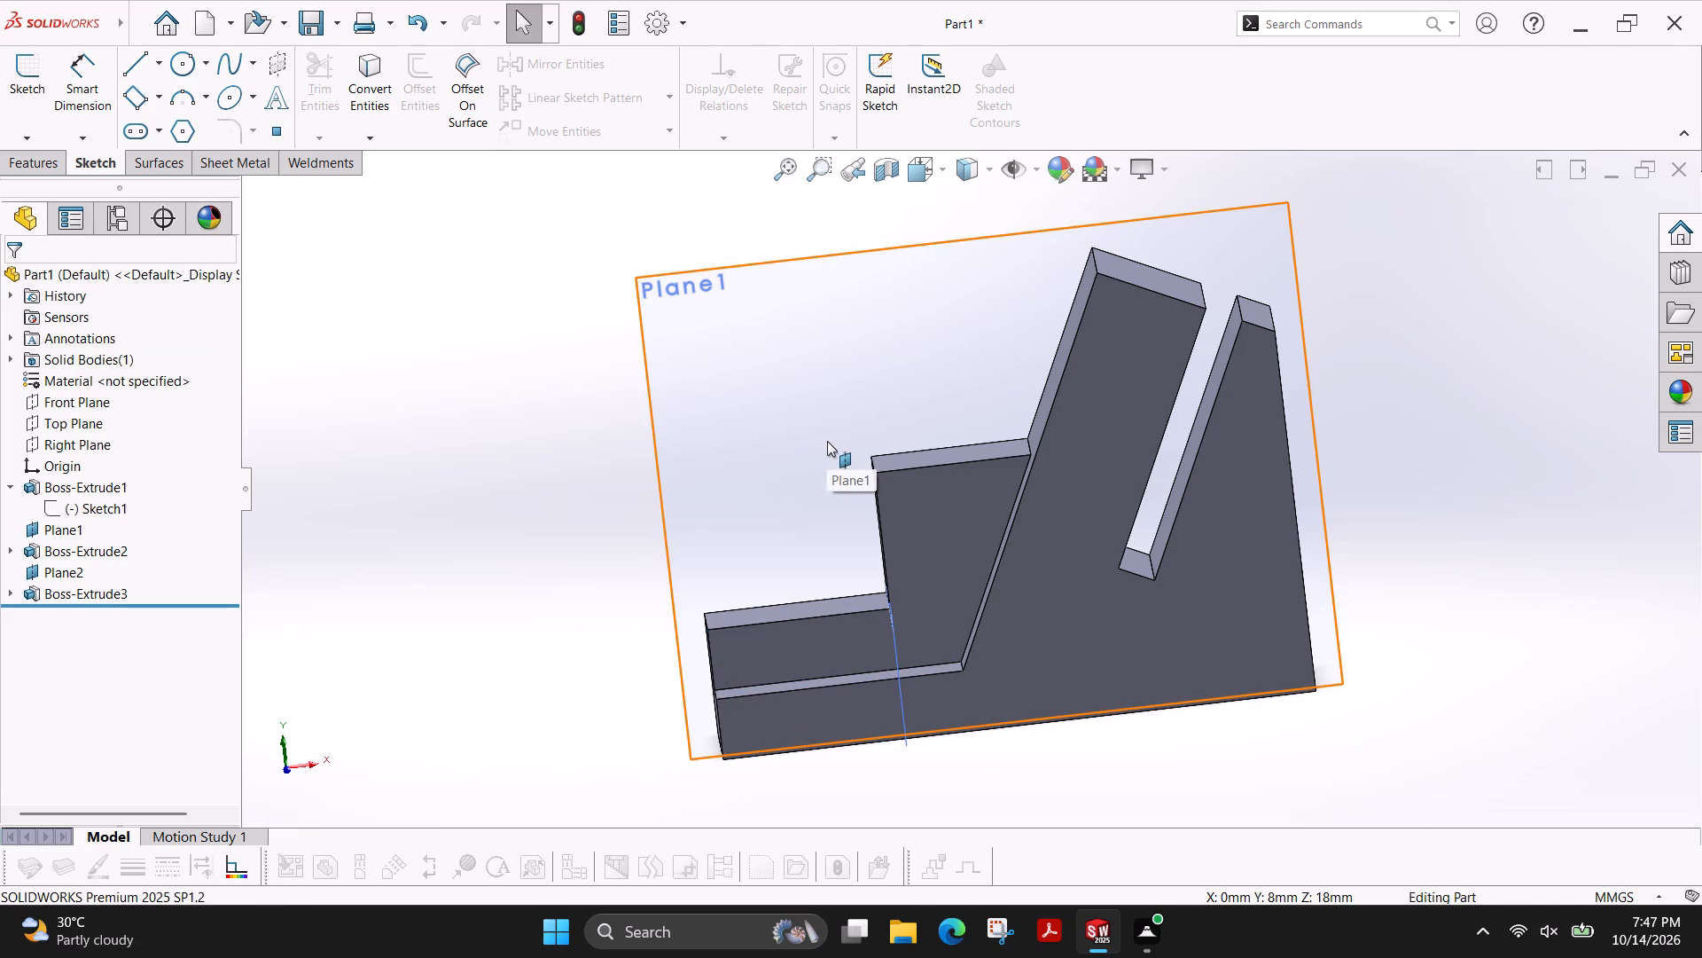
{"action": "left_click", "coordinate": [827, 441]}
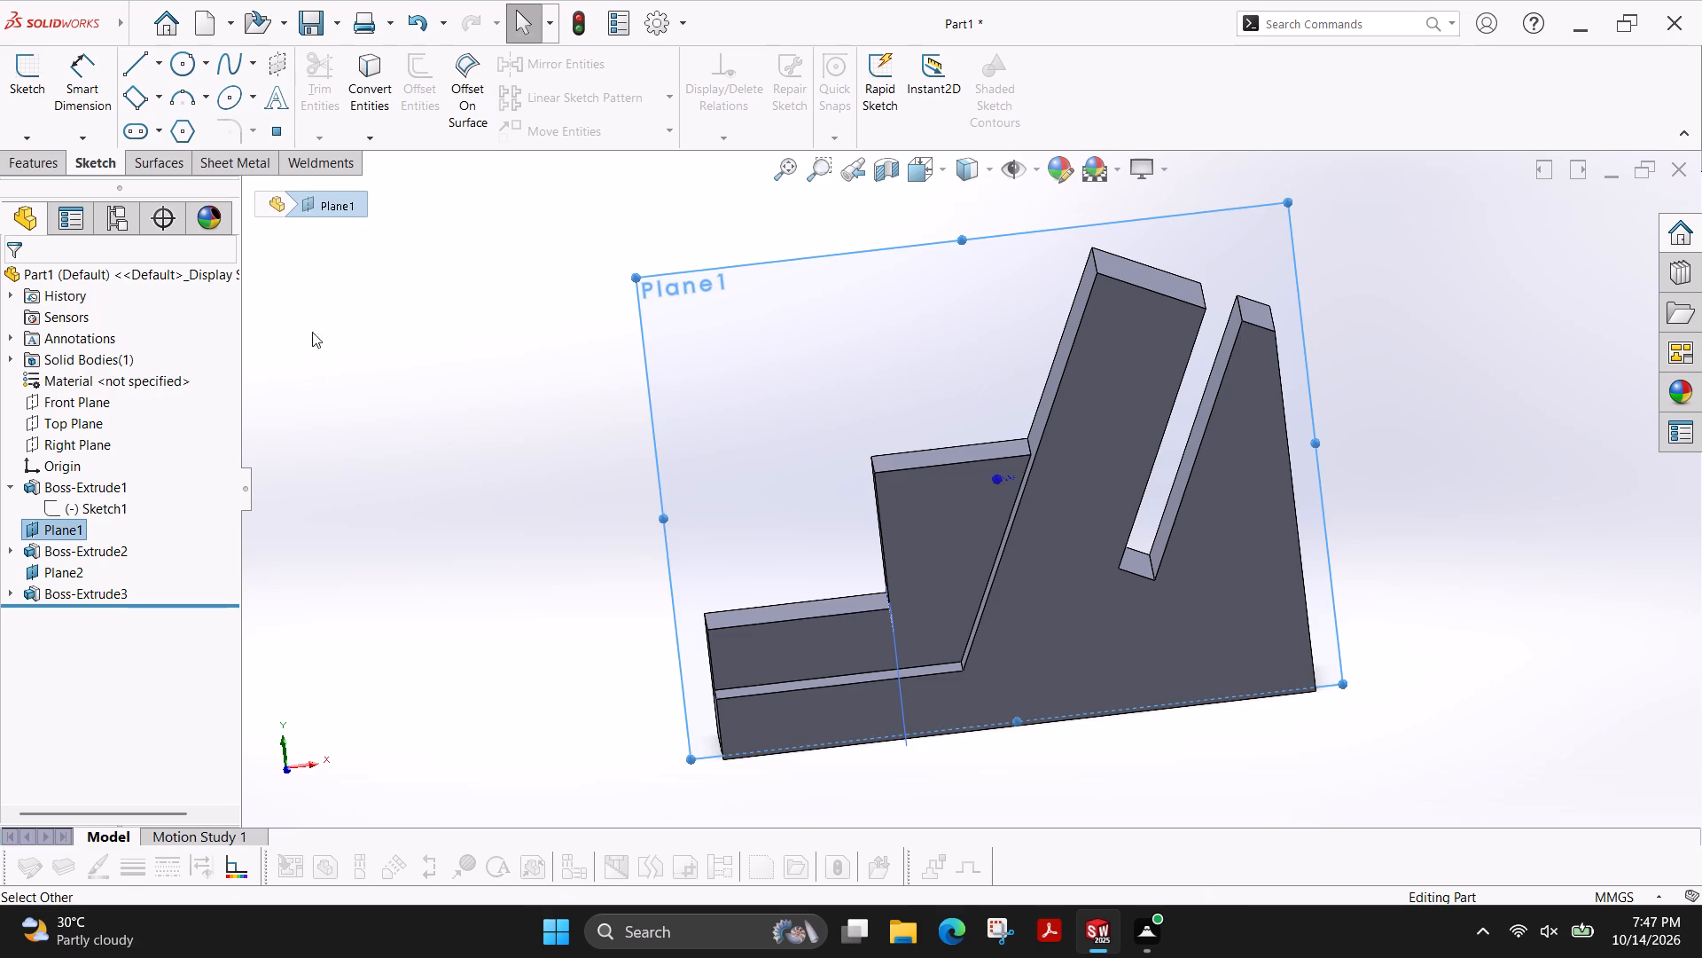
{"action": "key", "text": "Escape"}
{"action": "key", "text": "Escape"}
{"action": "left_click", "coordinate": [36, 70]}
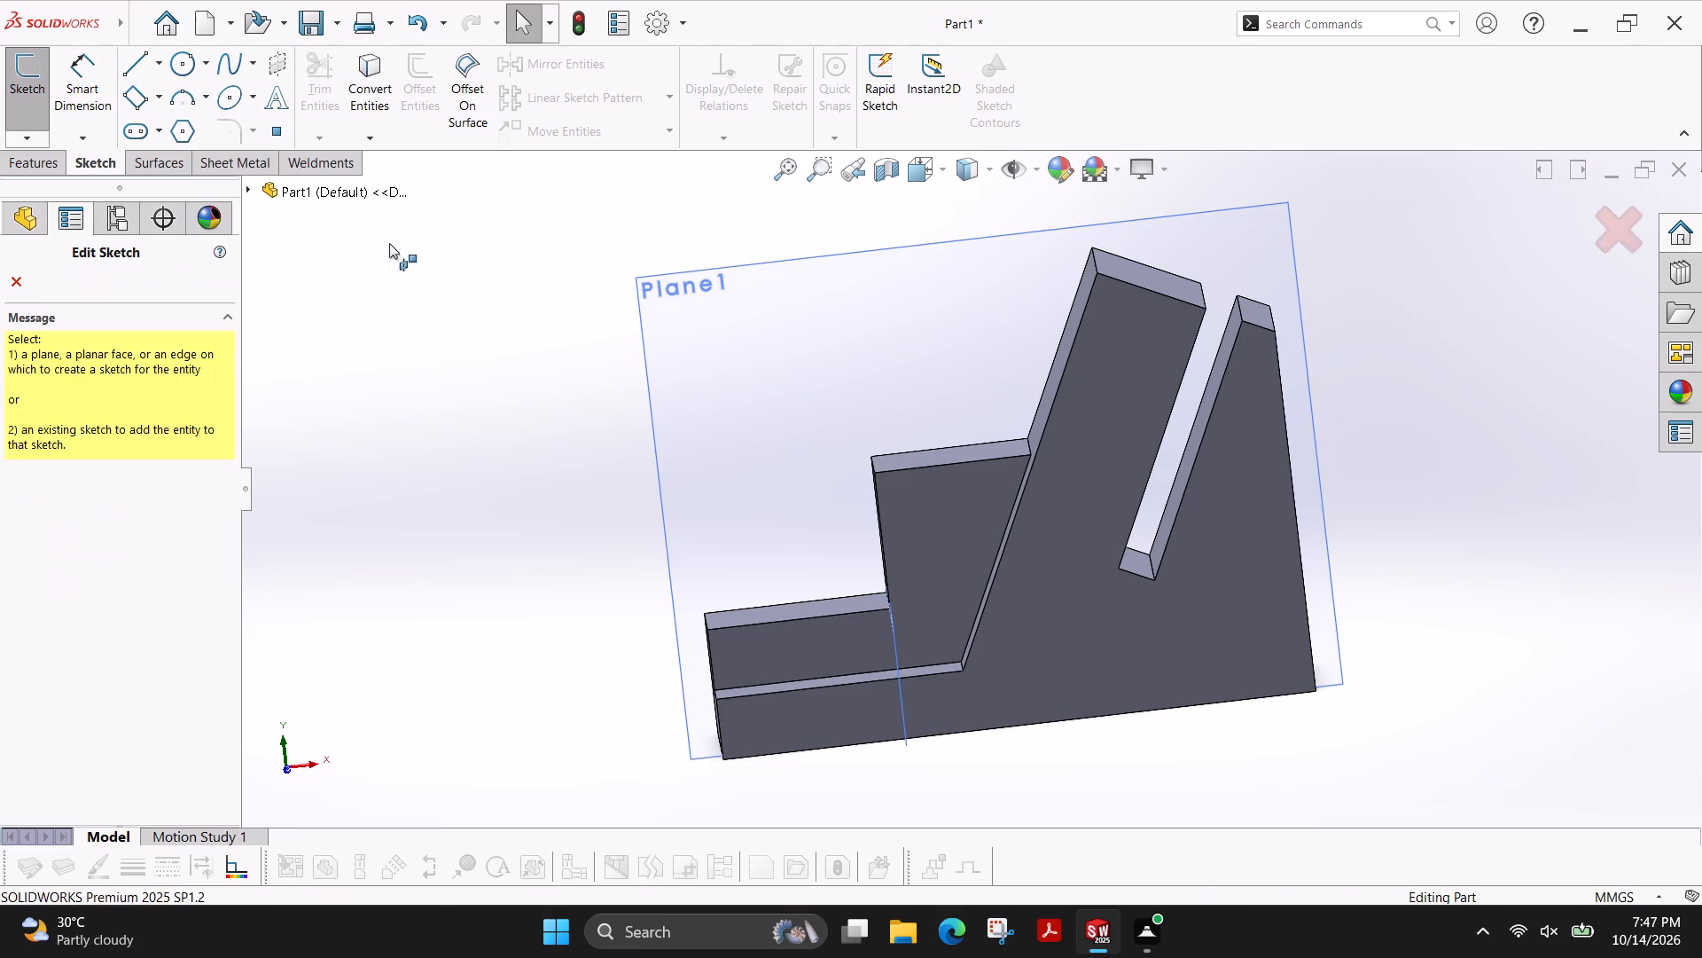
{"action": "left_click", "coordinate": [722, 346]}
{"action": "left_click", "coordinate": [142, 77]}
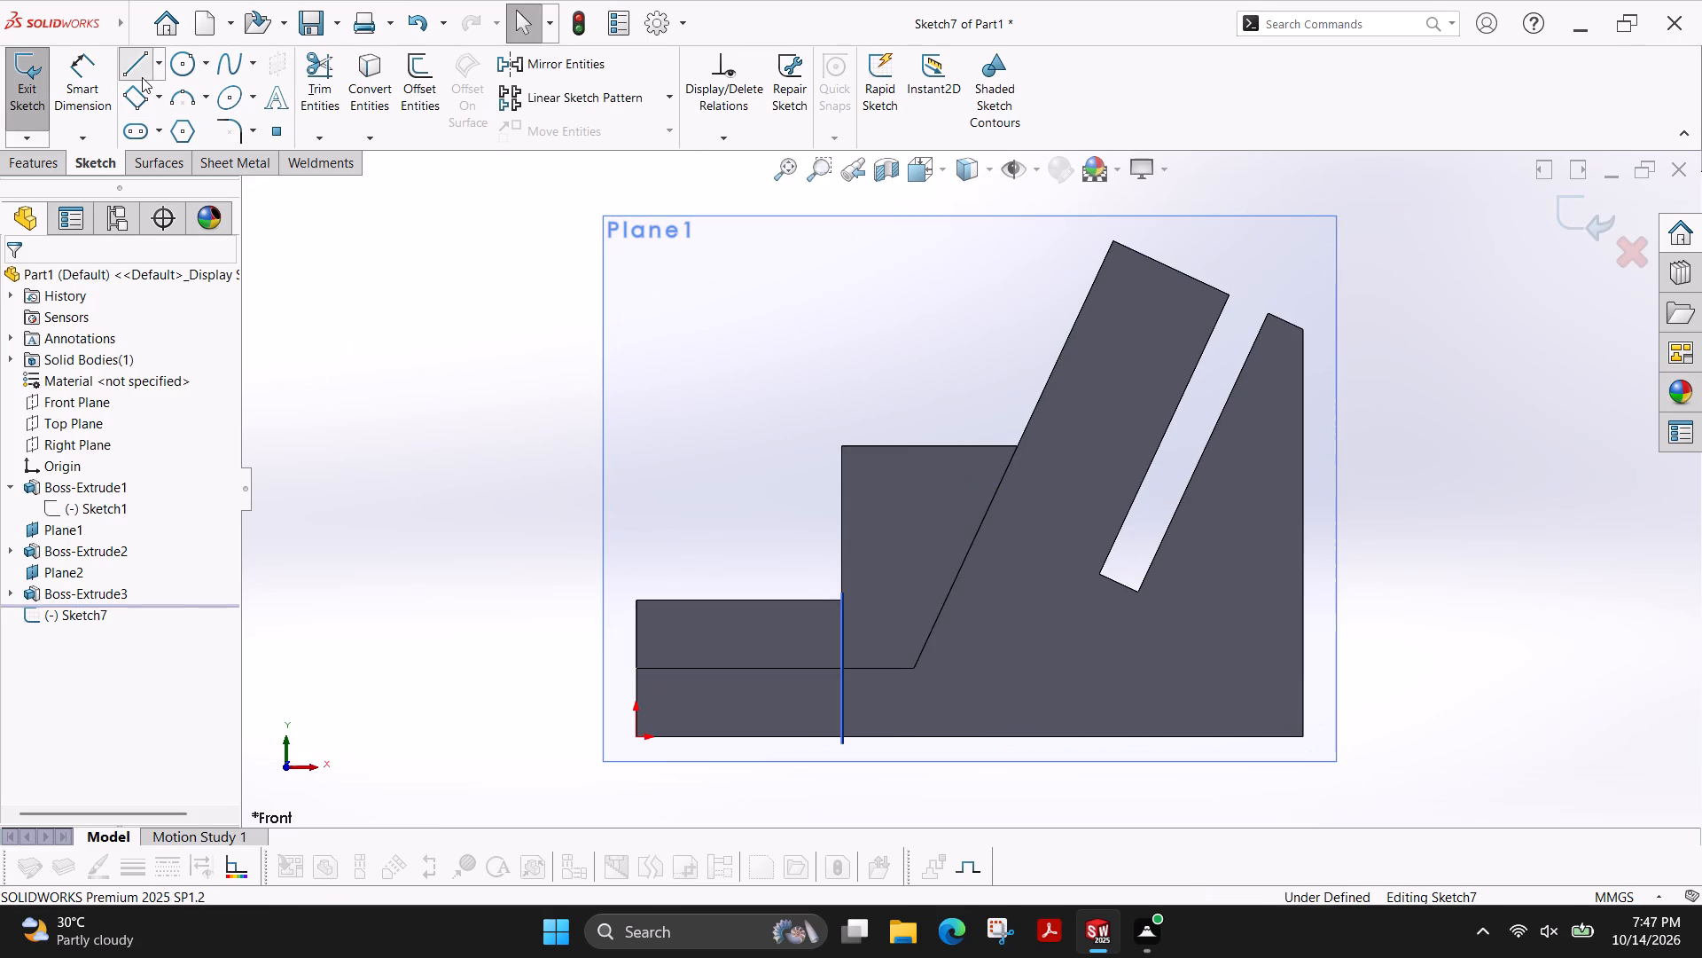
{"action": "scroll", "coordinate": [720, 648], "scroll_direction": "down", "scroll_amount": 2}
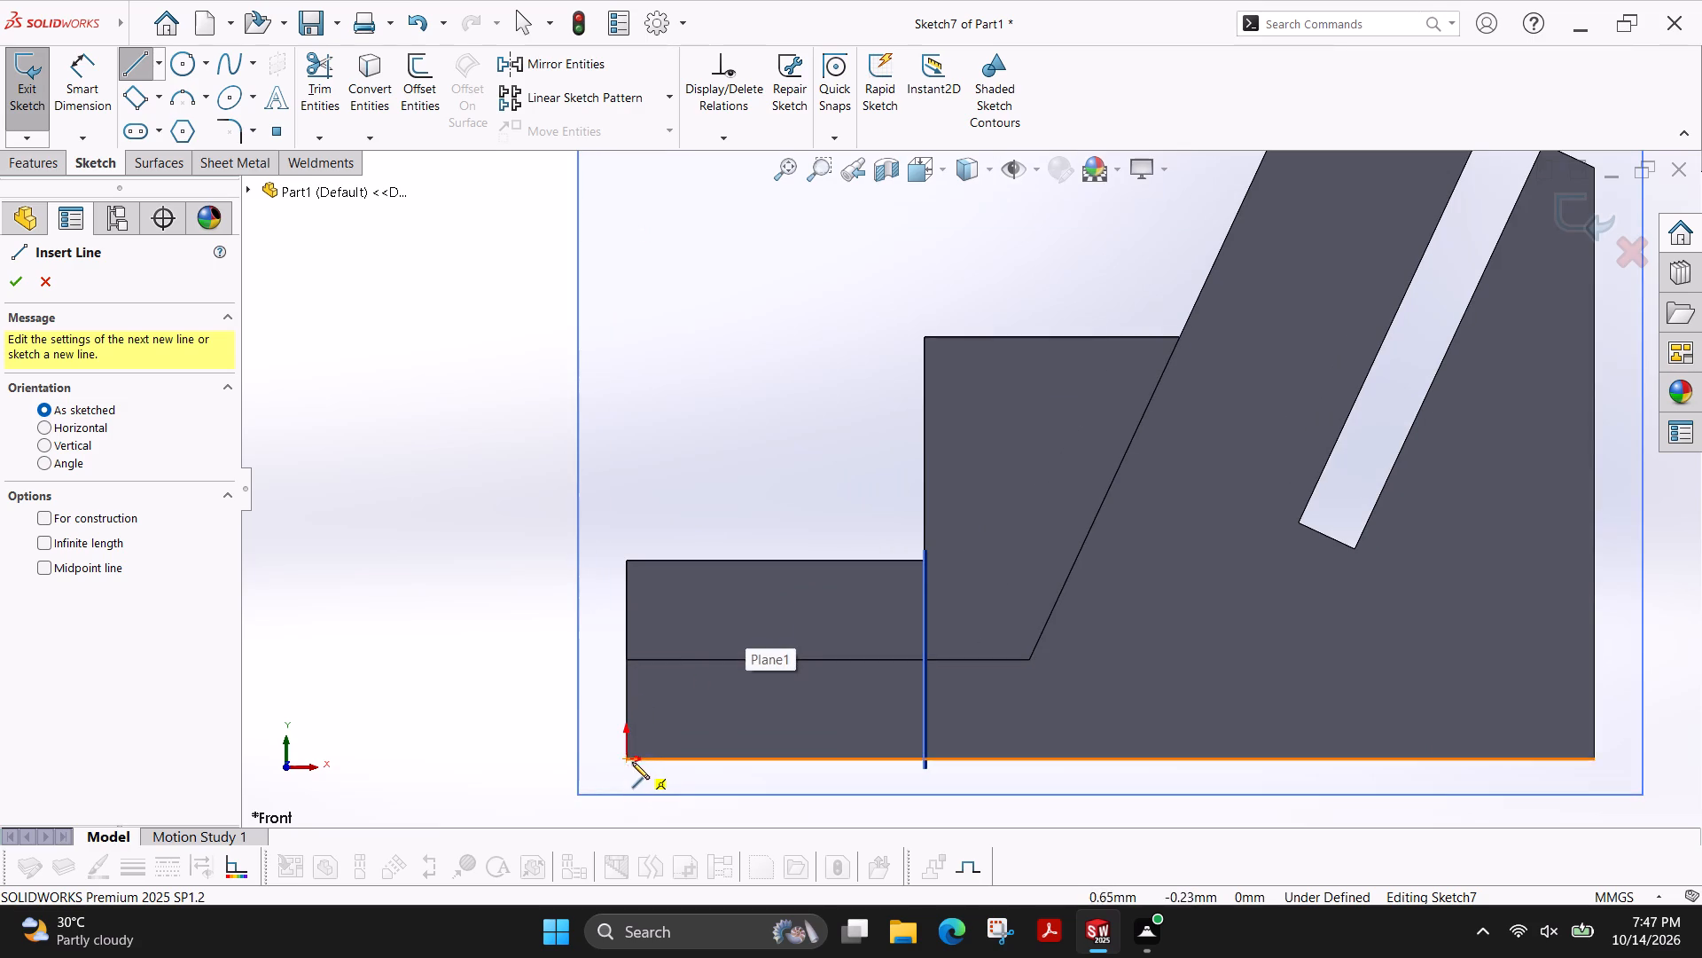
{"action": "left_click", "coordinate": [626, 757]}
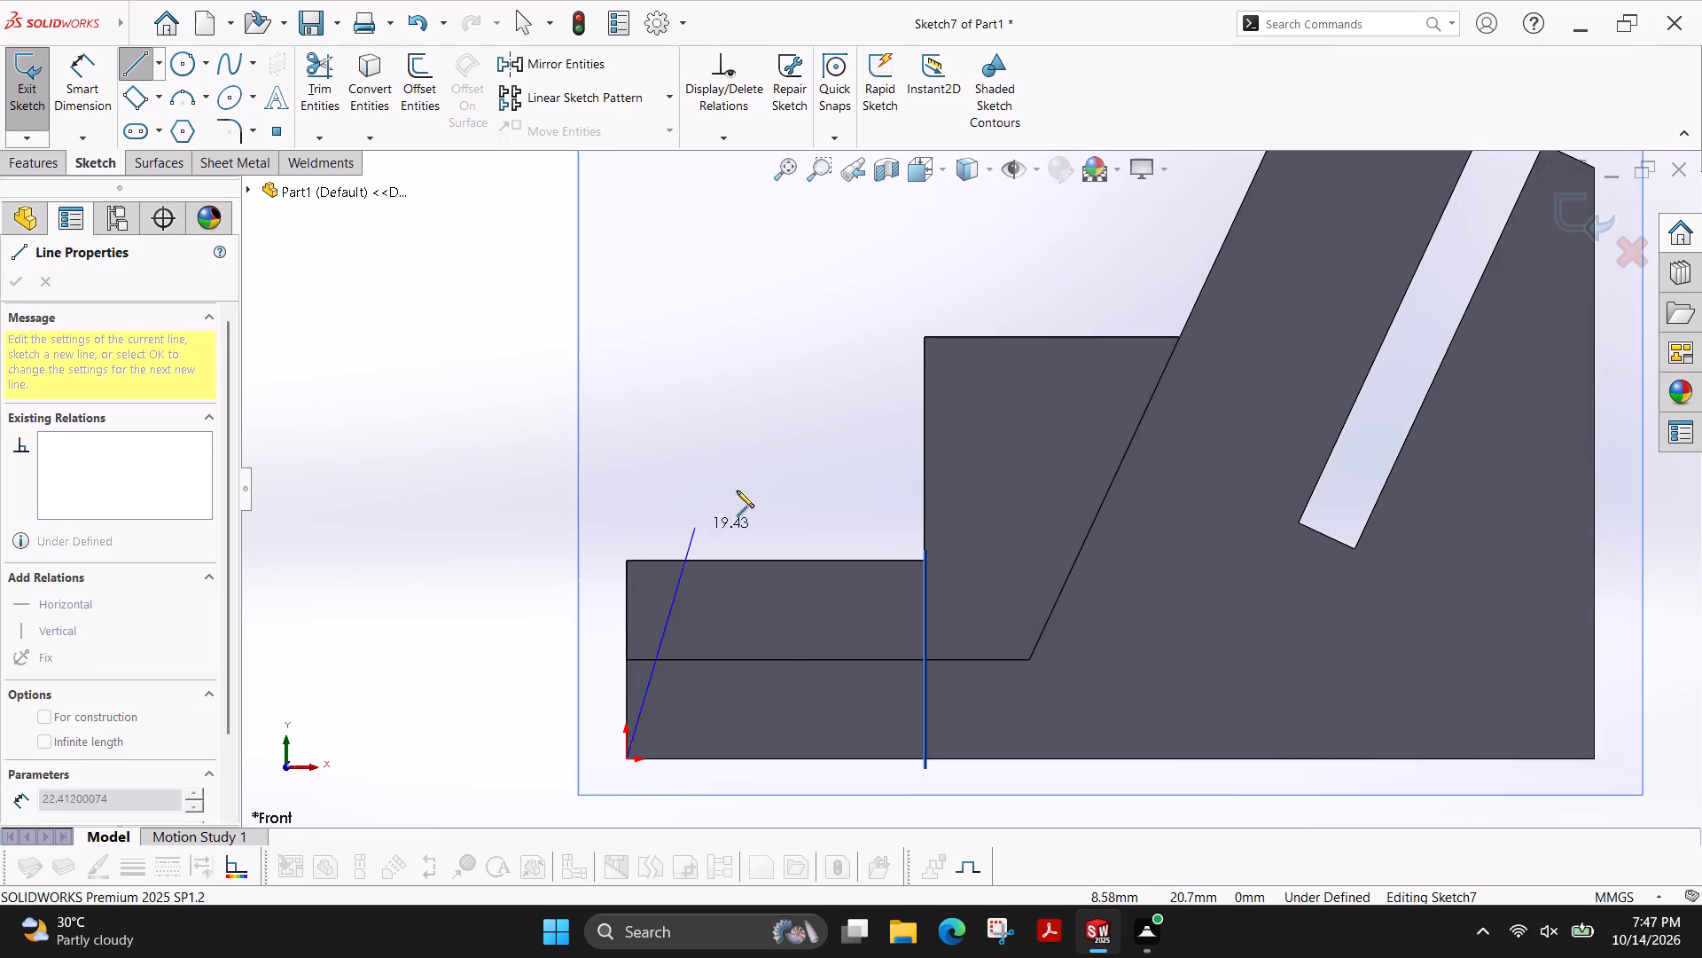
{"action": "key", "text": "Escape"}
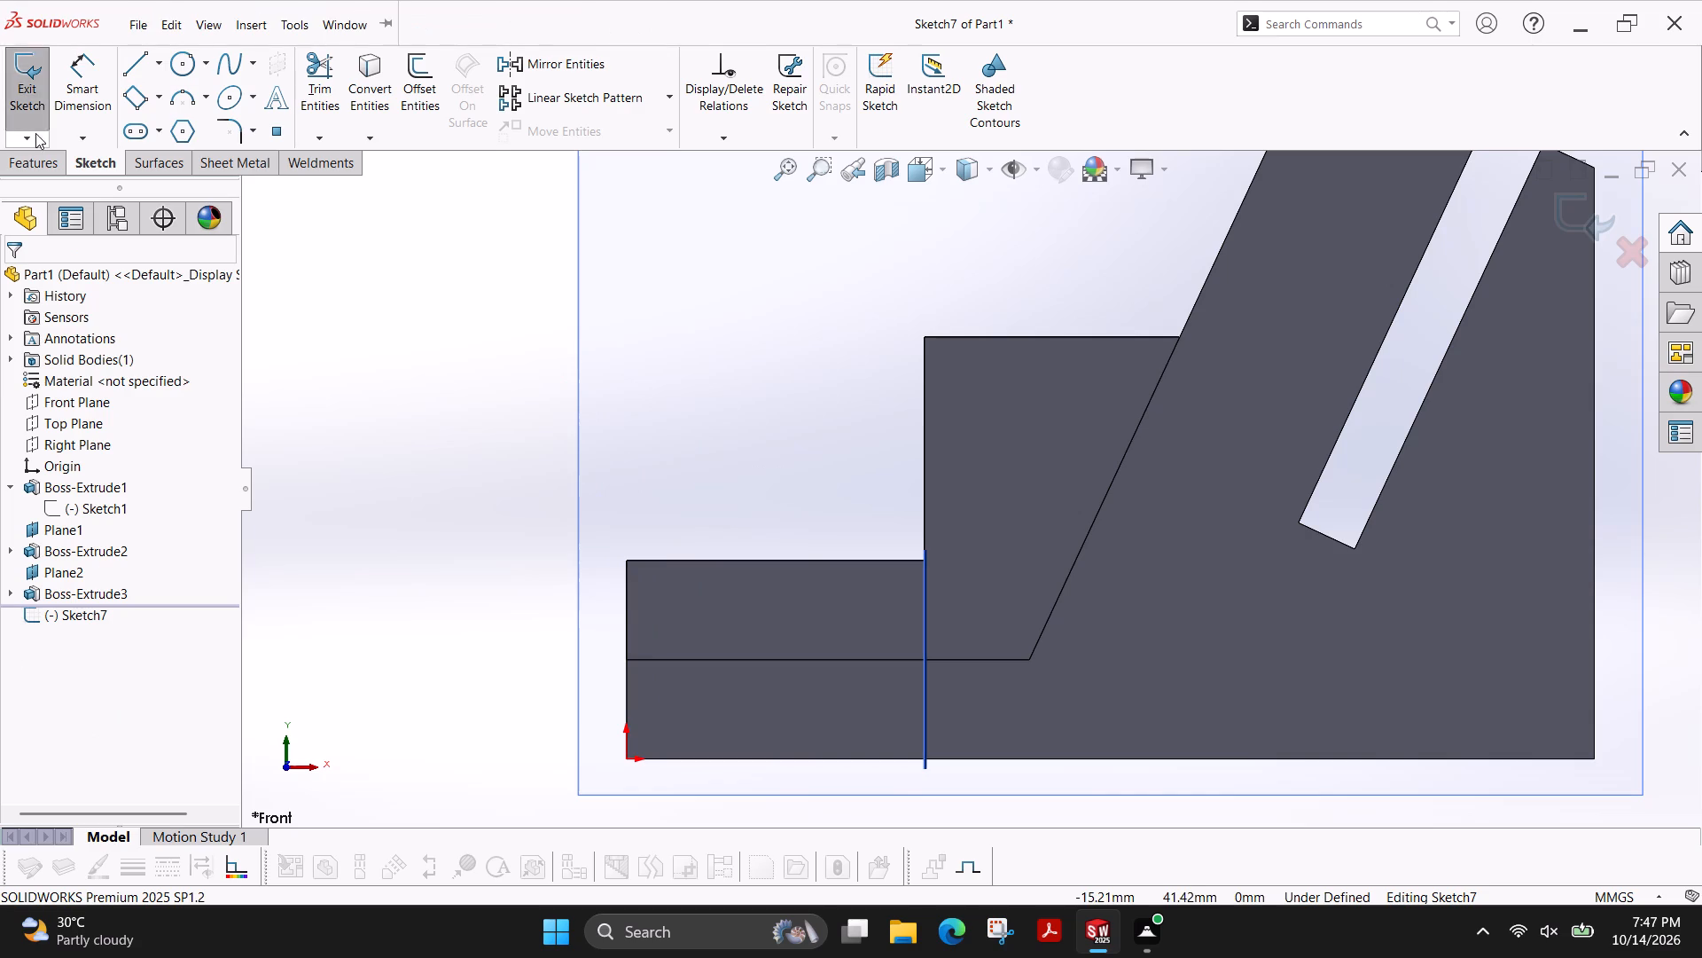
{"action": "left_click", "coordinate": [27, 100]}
In a sketch on the stepped block's end face, check the boss's height and the block's width with a trial line from the origin.
{"action": "middle_click_drag", "start_coordinate": [400, 475], "coordinate": [495, 499], "text": "ctrl+shift"}
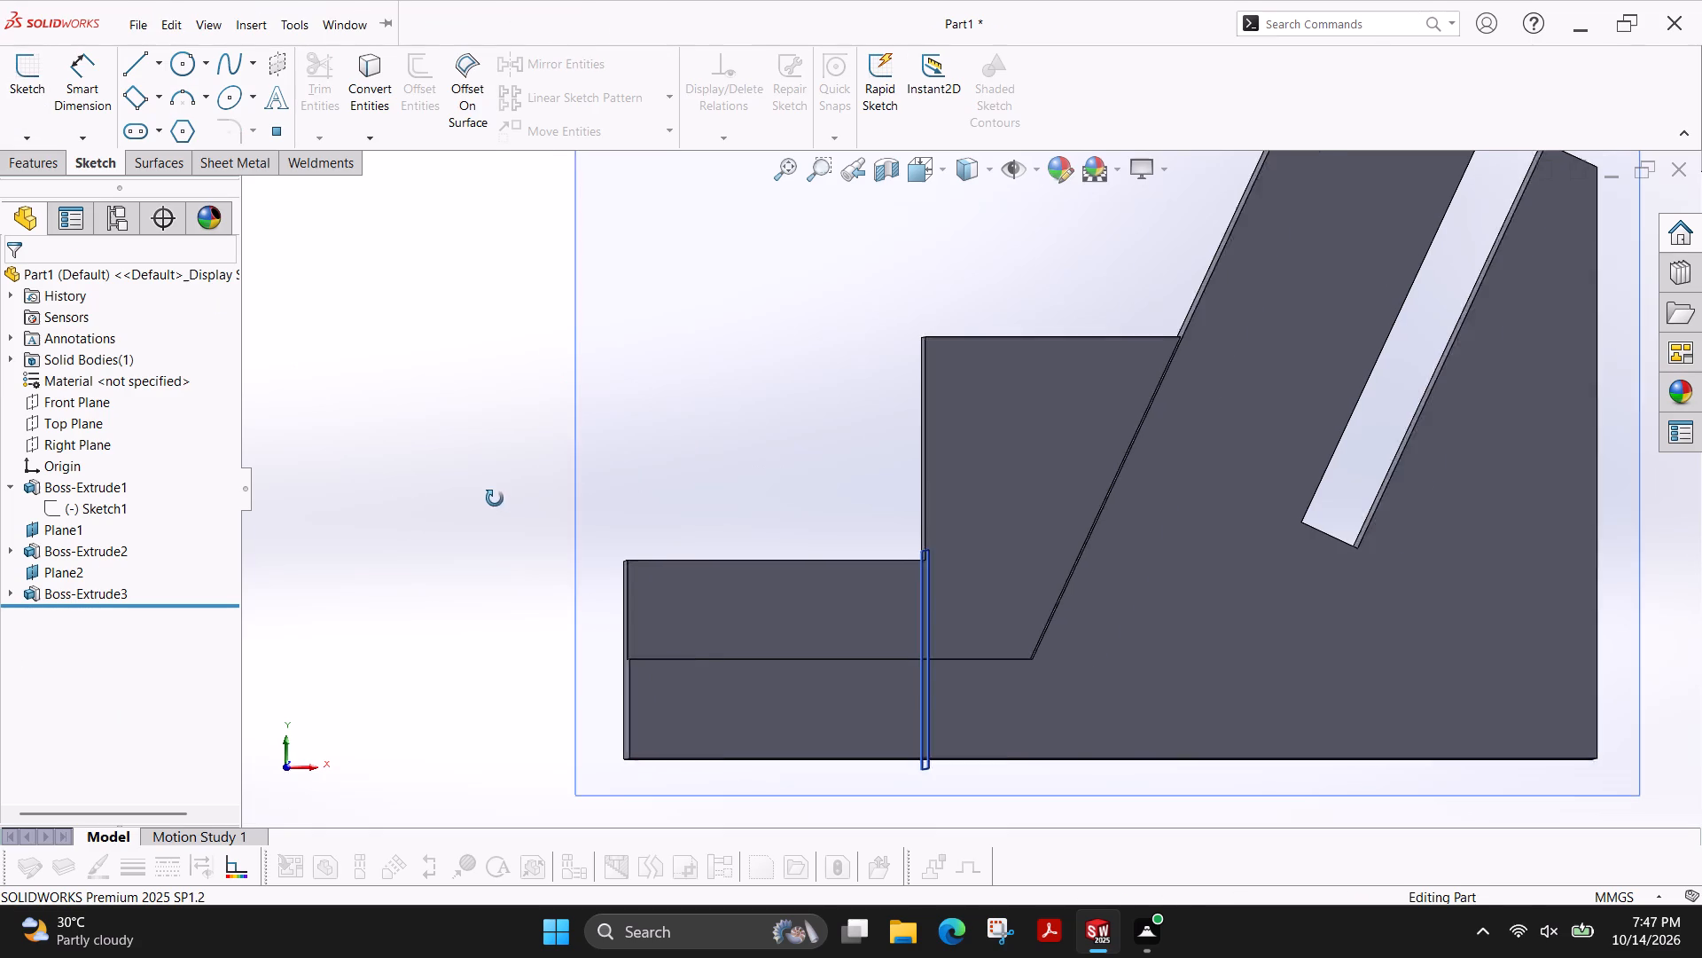
{"action": "middle_click_drag", "start_coordinate": [495, 499], "coordinate": [506, 501], "text": "ctrl+shift"}
{"action": "left_click", "coordinate": [796, 659]}
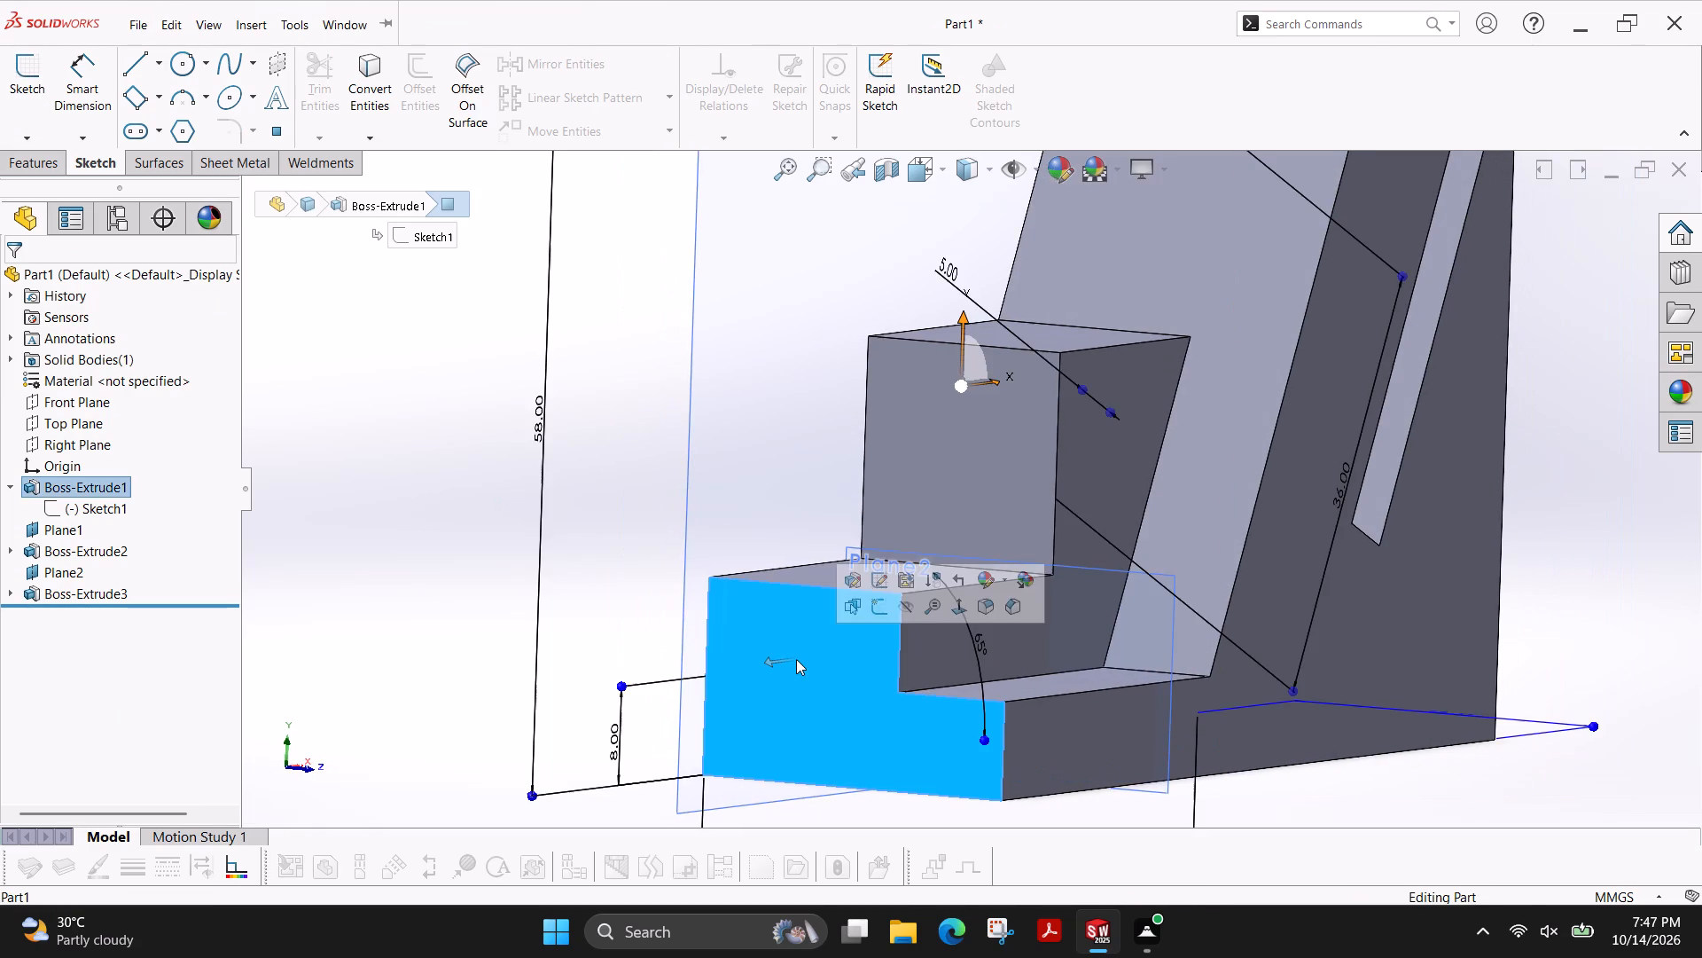
{"action": "left_click", "coordinate": [24, 82]}
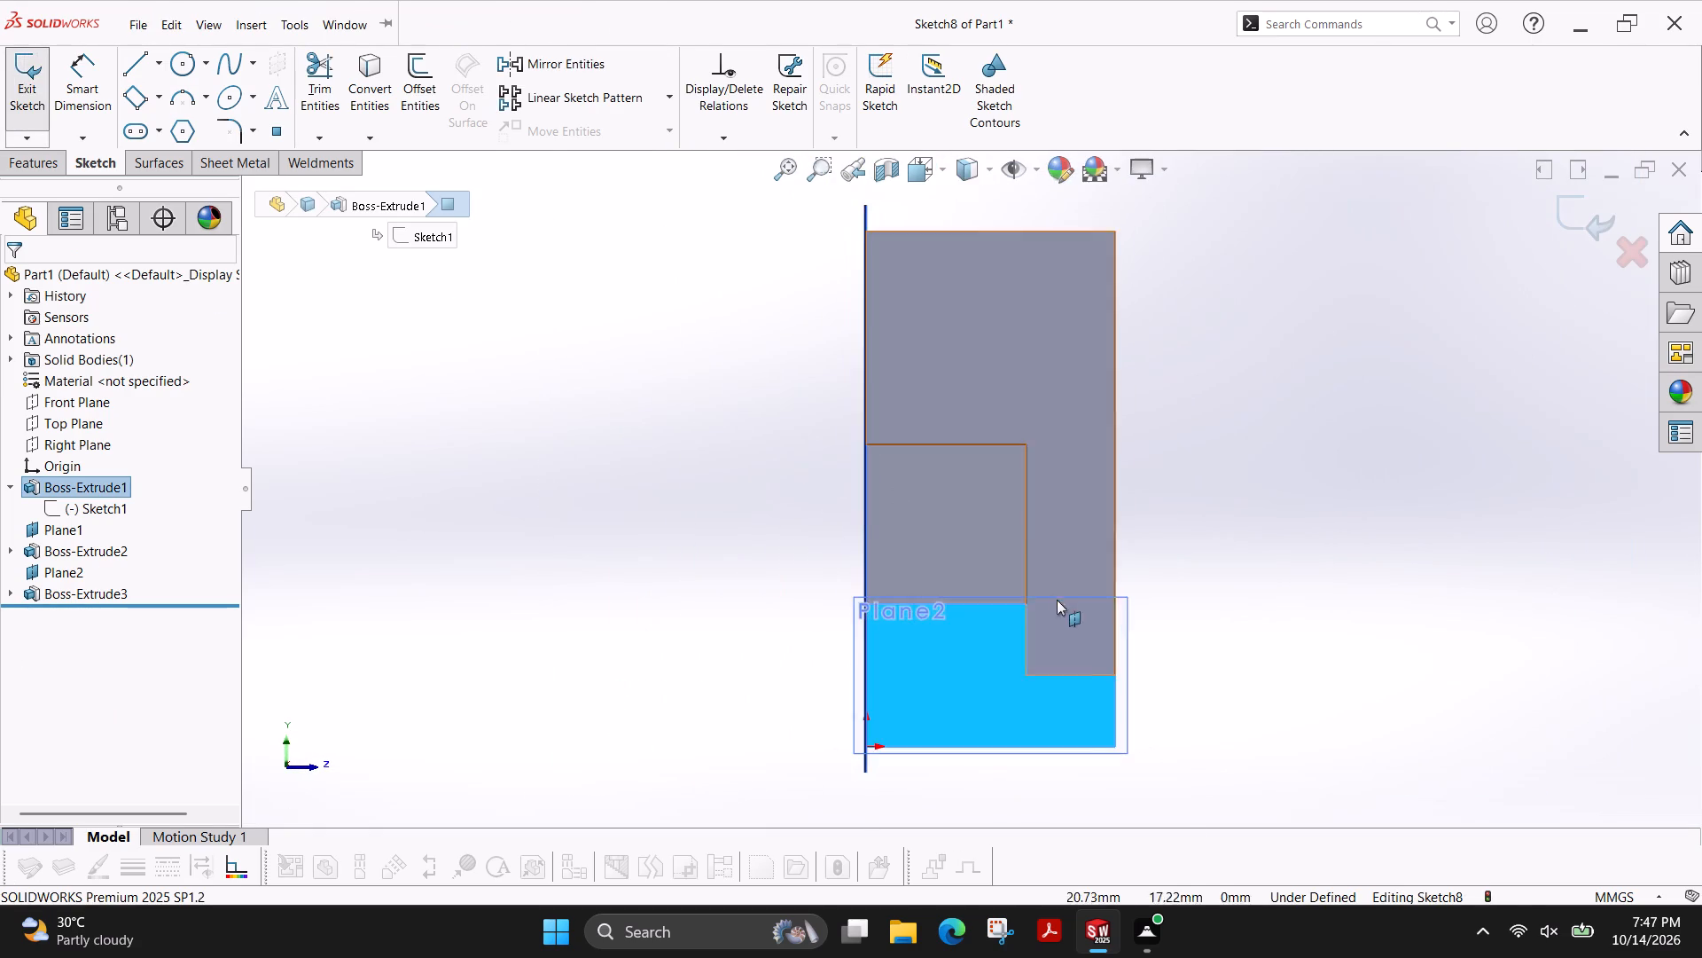
{"action": "scroll", "coordinate": [1066, 653], "scroll_direction": "down", "scroll_amount": 2}
{"action": "left_click", "coordinate": [129, 73]}
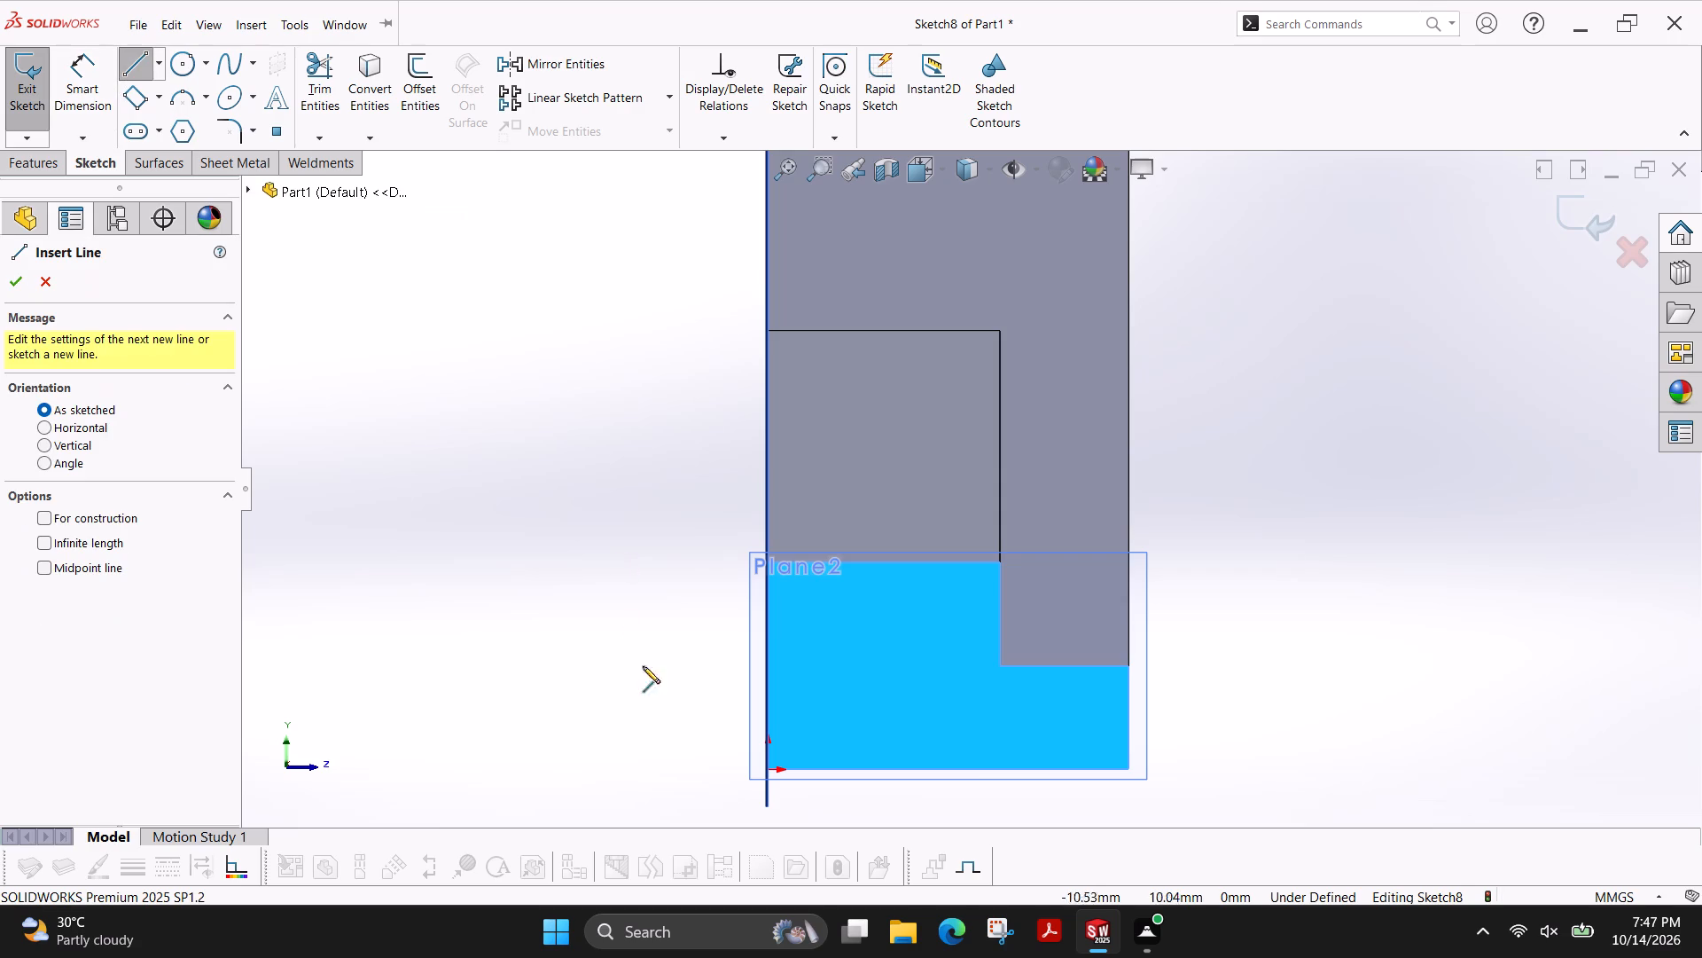
{"action": "left_click", "coordinate": [766, 770]}
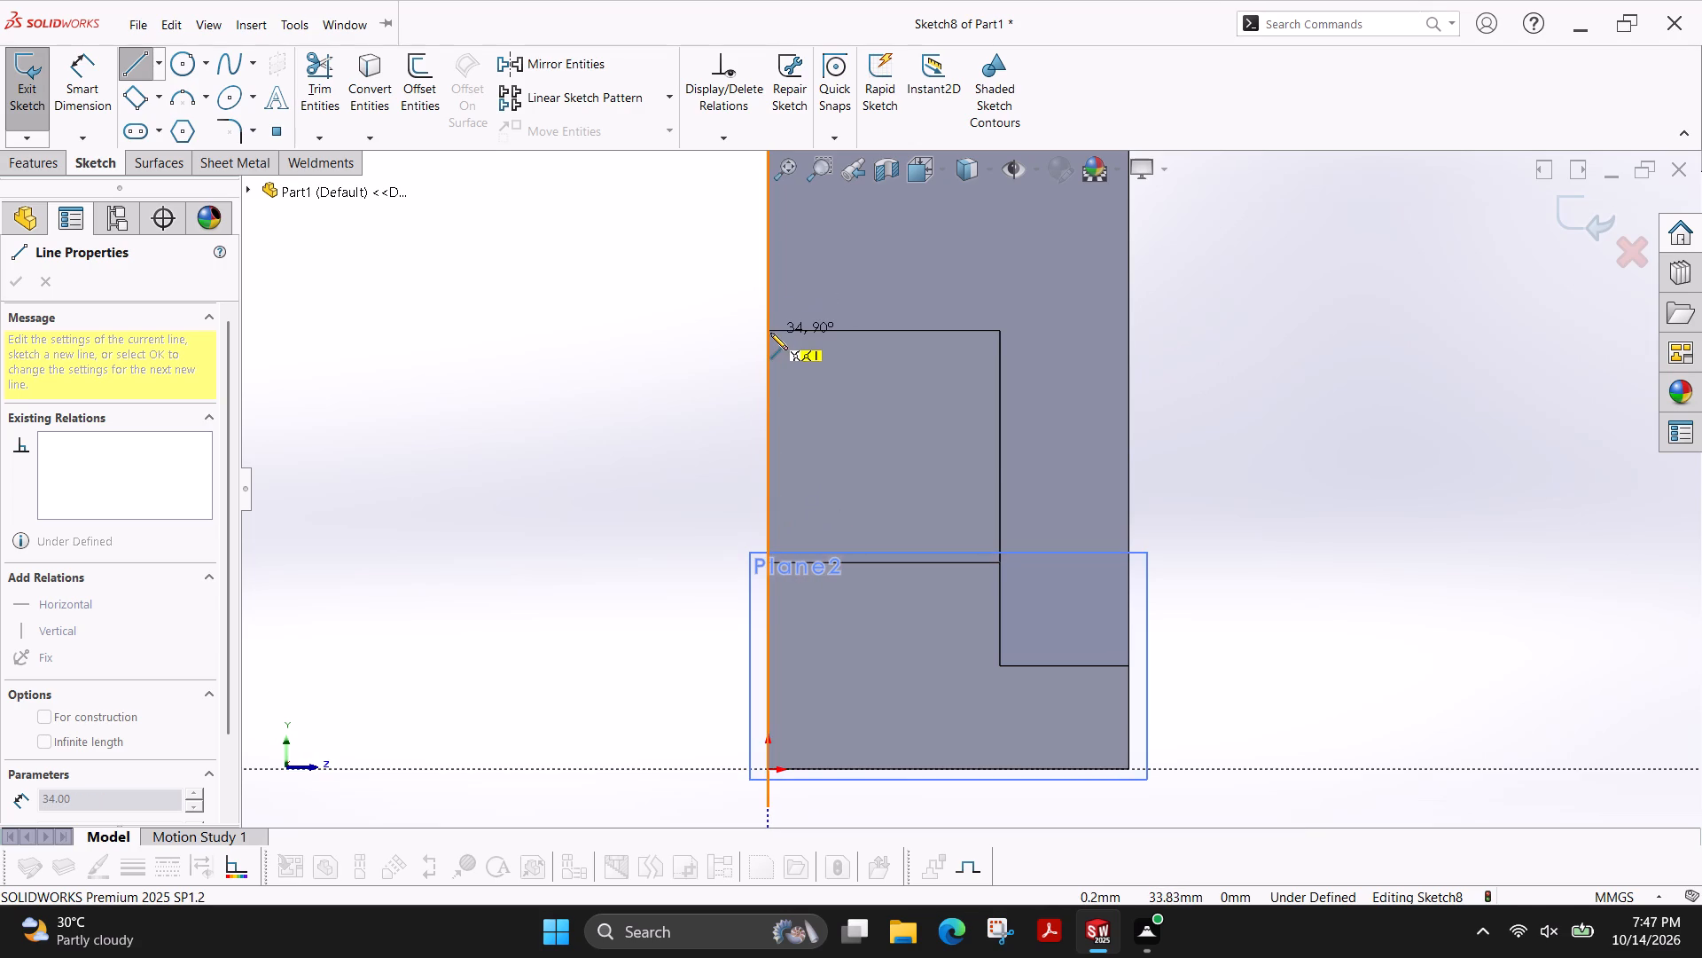
{"action": "scroll", "coordinate": [770, 333], "scroll_direction": "down", "scroll_amount": 2}
{"action": "scroll", "coordinate": [770, 333], "scroll_direction": "up", "scroll_amount": 3}
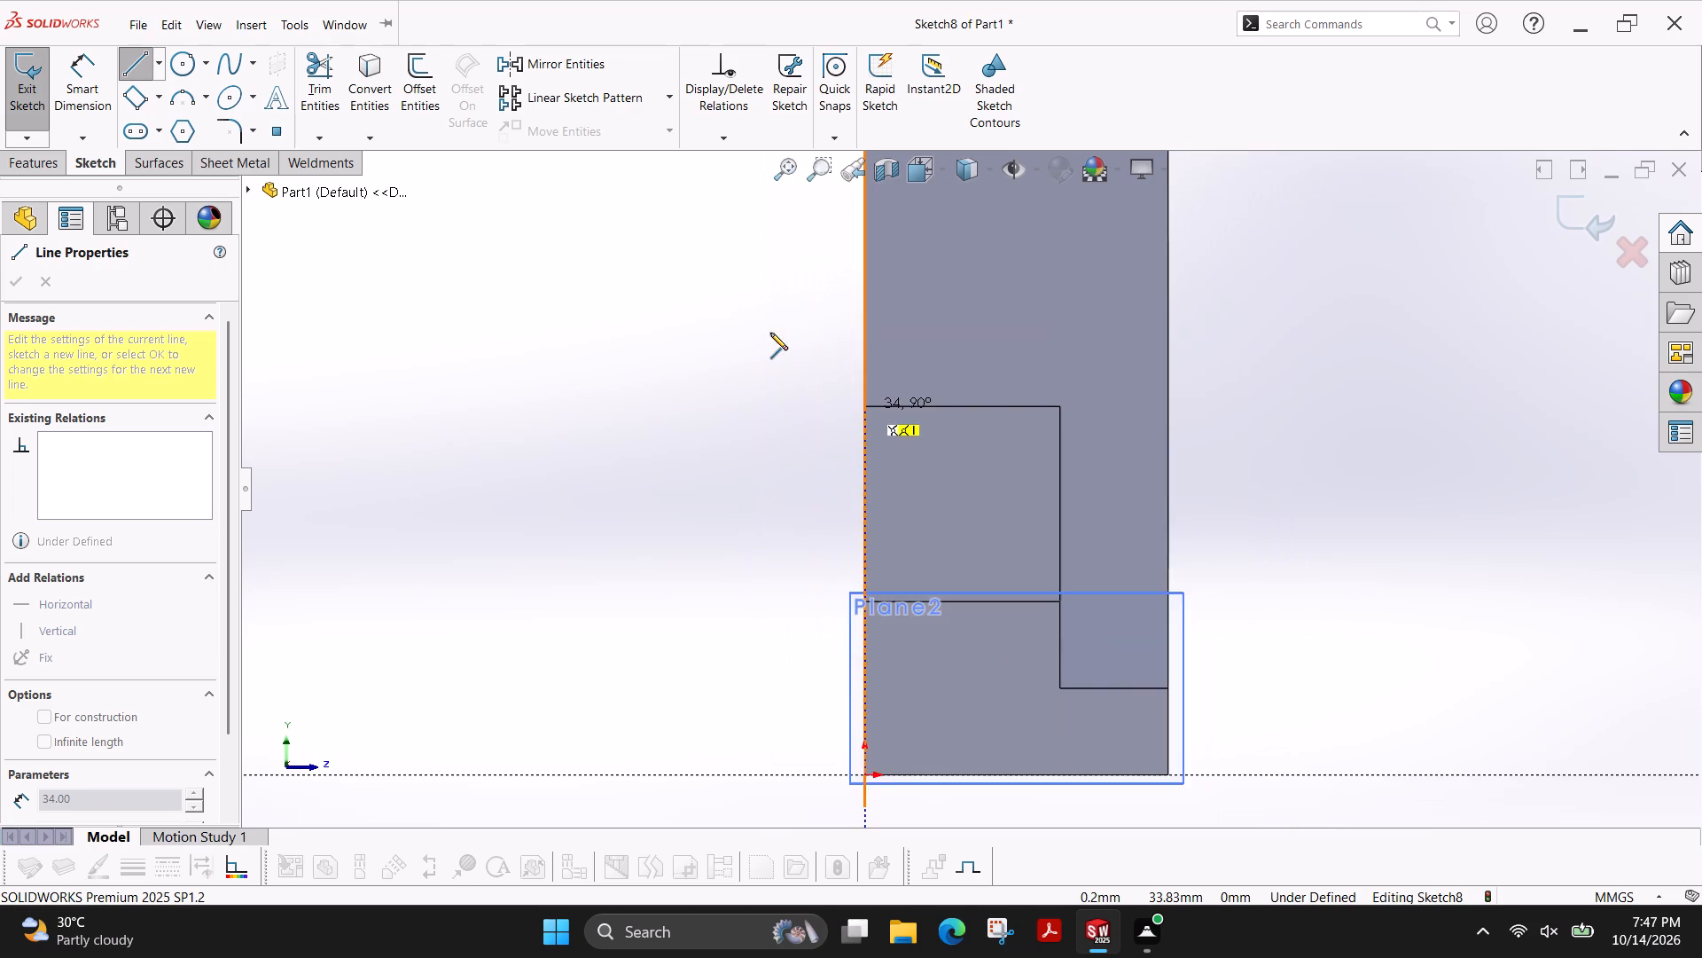
{"action": "scroll", "coordinate": [822, 272], "scroll_direction": "up", "scroll_amount": 2}
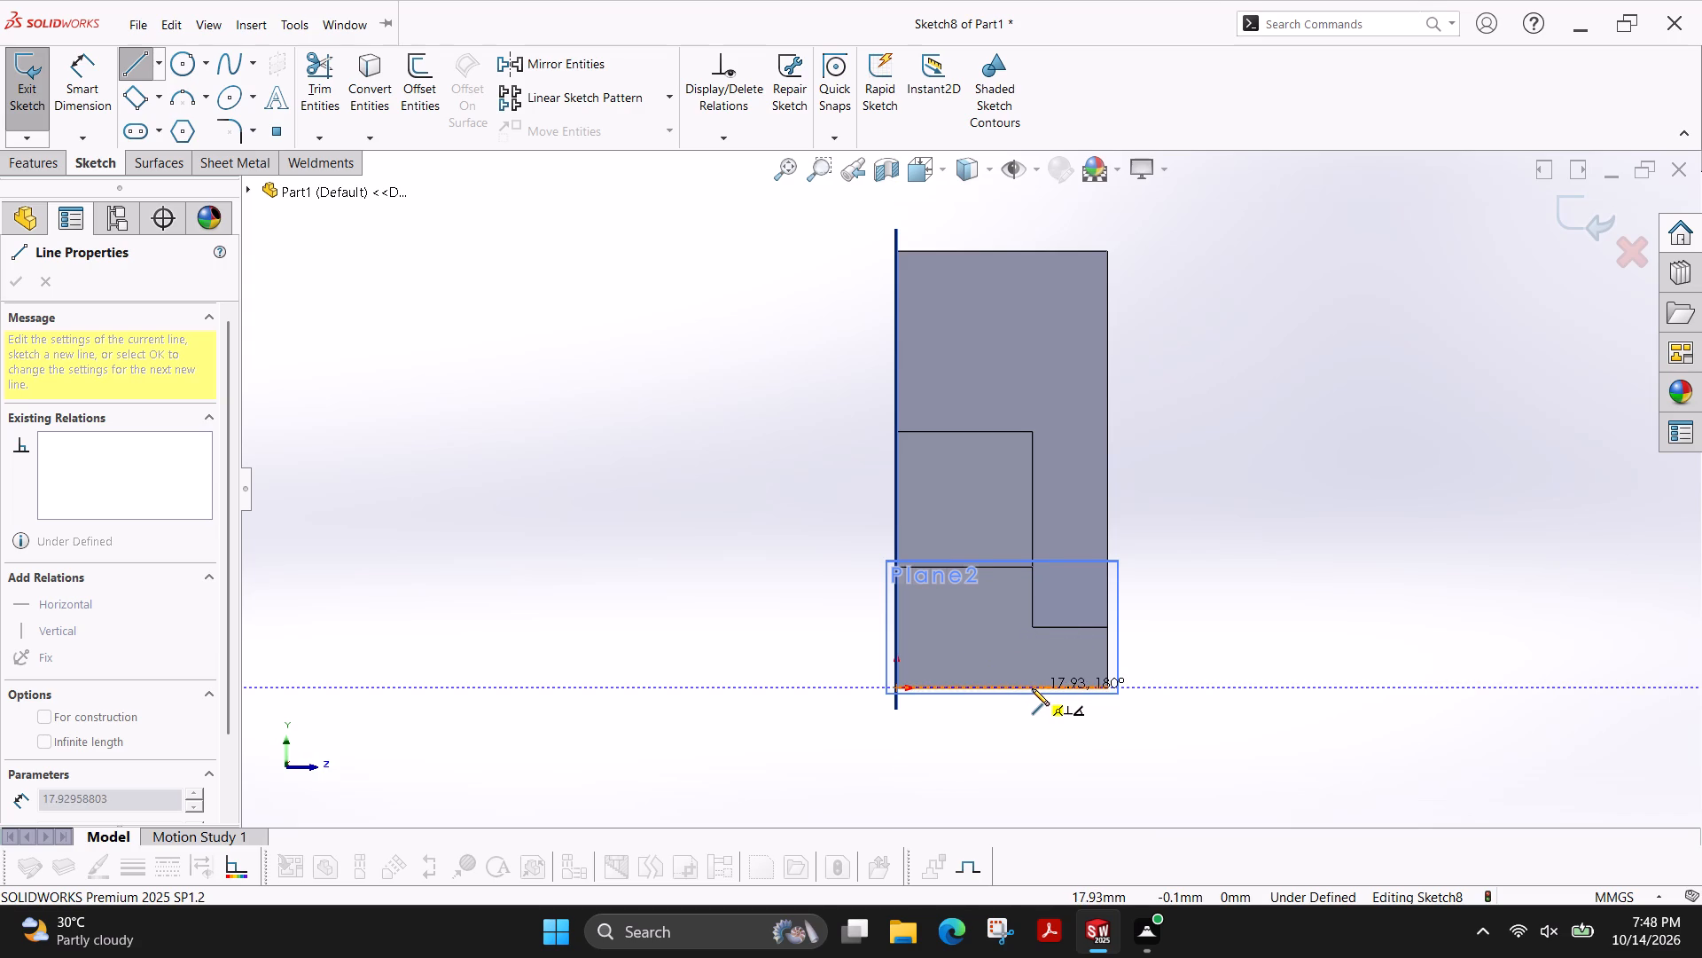
{"action": "key", "text": "Escape"}
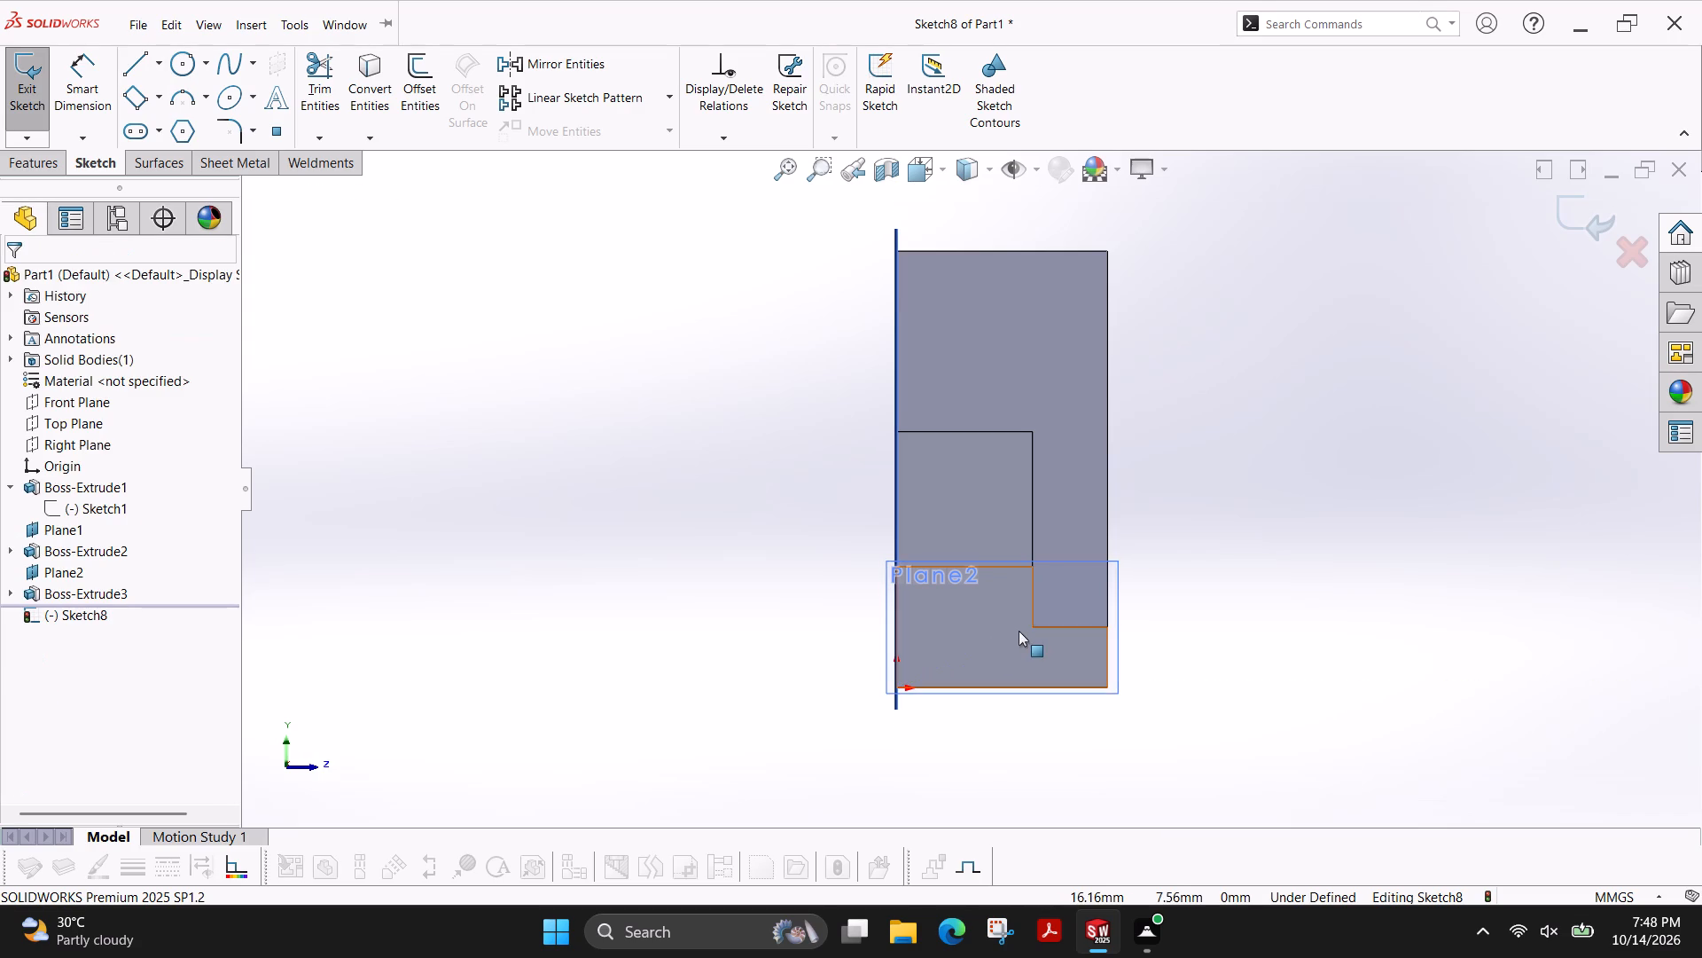
Check the stepped block's width at the notch corner and the full base width with trial lines, and exit the sketch.
{"action": "left_click", "coordinate": [143, 70]}
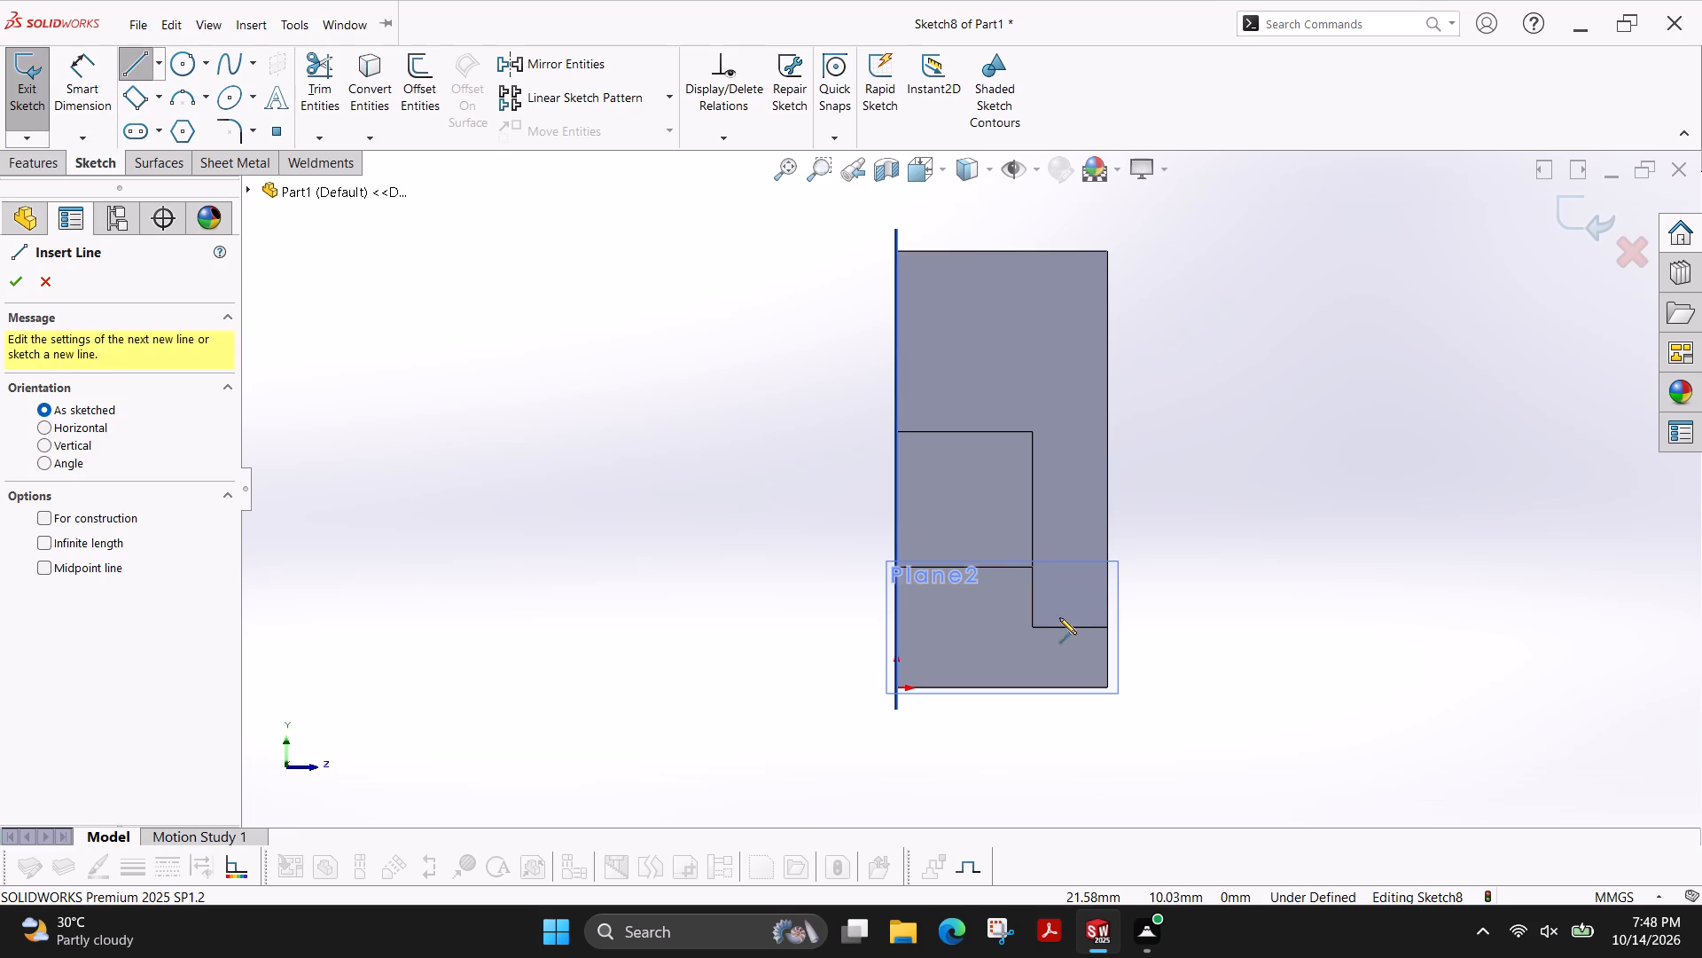
{"action": "left_click", "coordinate": [1033, 630]}
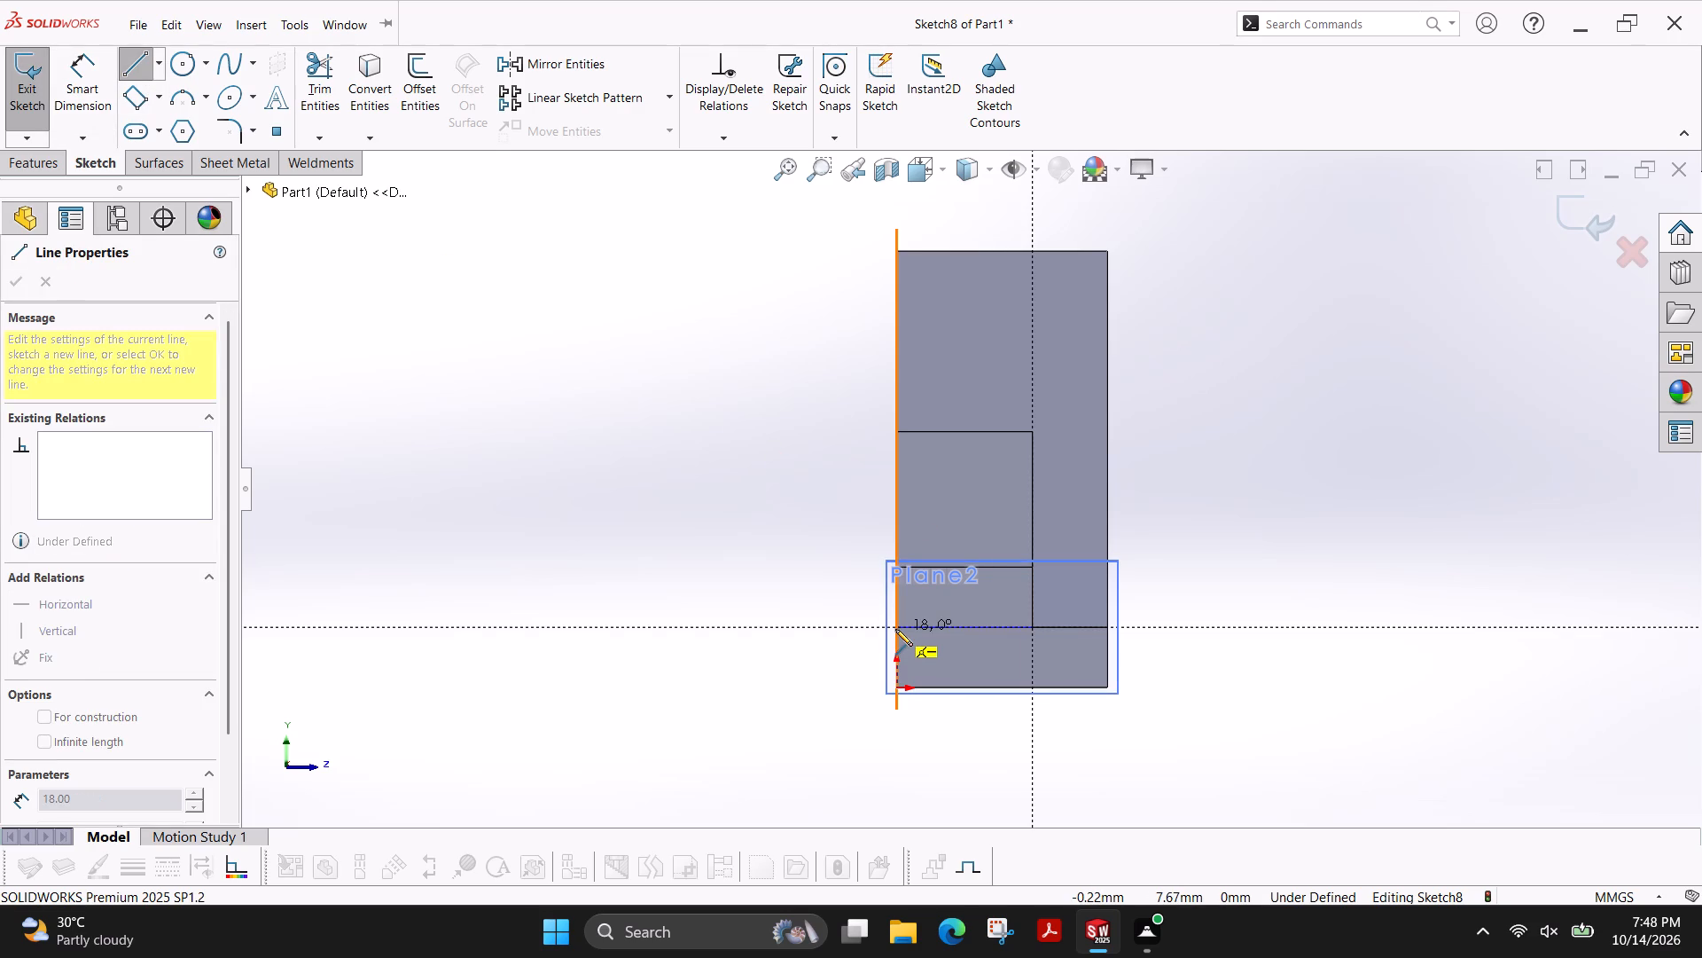
{"action": "key", "text": "Escape"}
{"action": "left_click", "coordinate": [139, 78]}
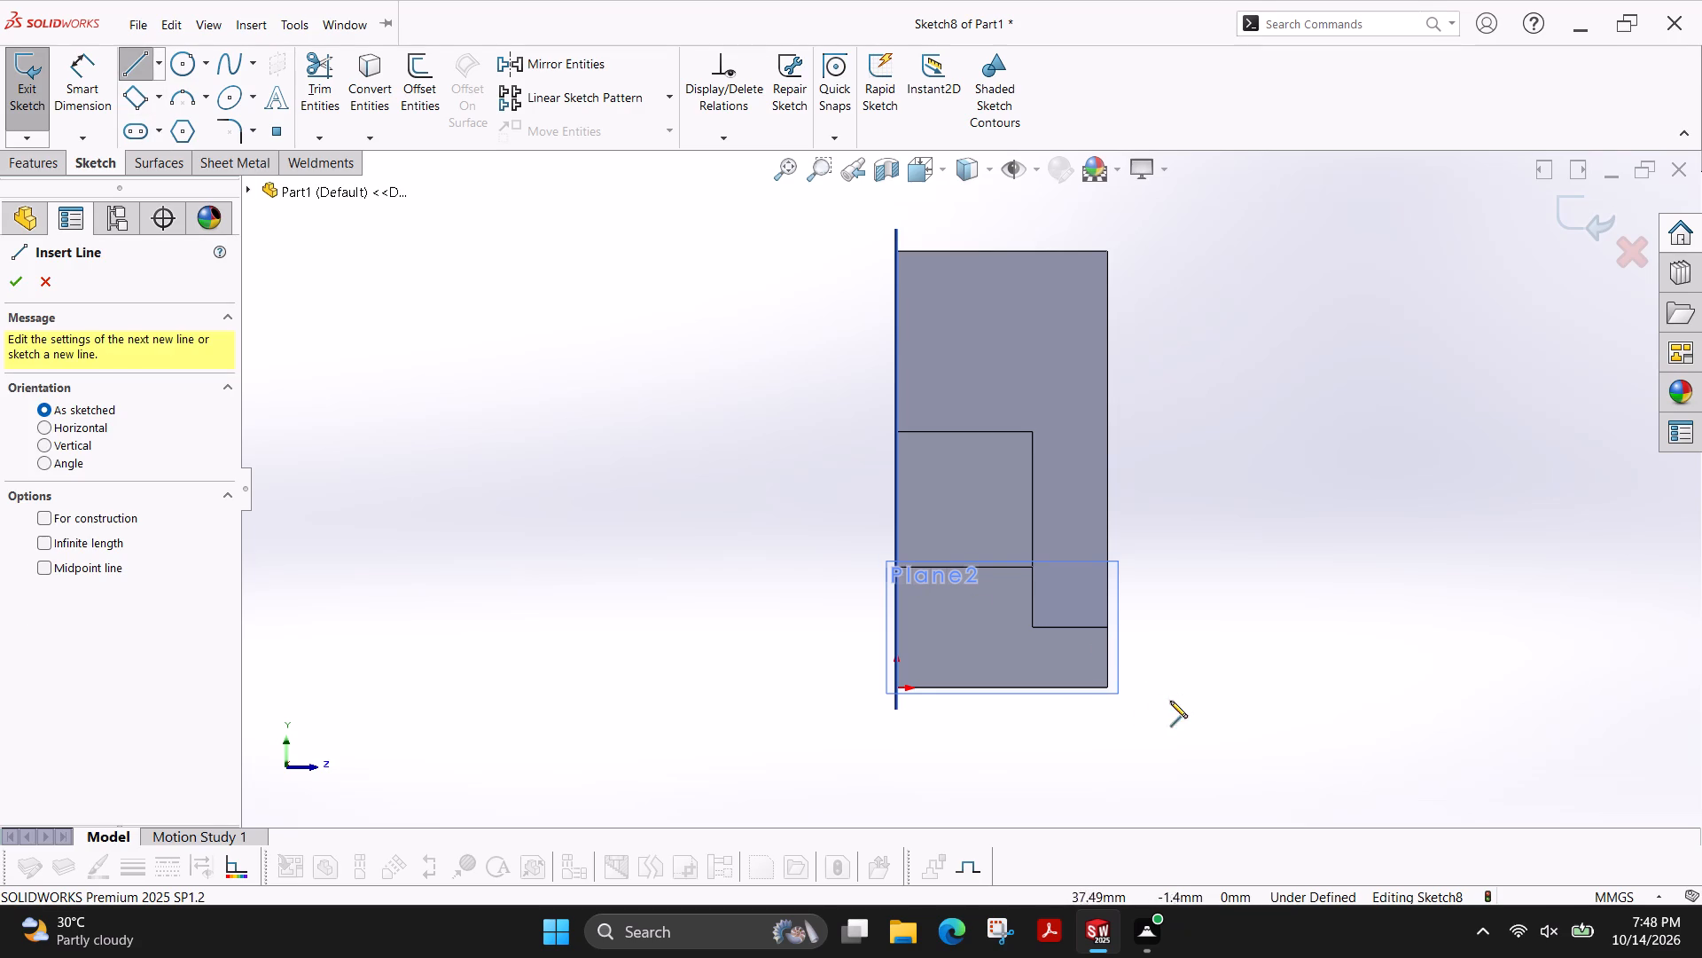
{"action": "left_click", "coordinate": [1107, 687]}
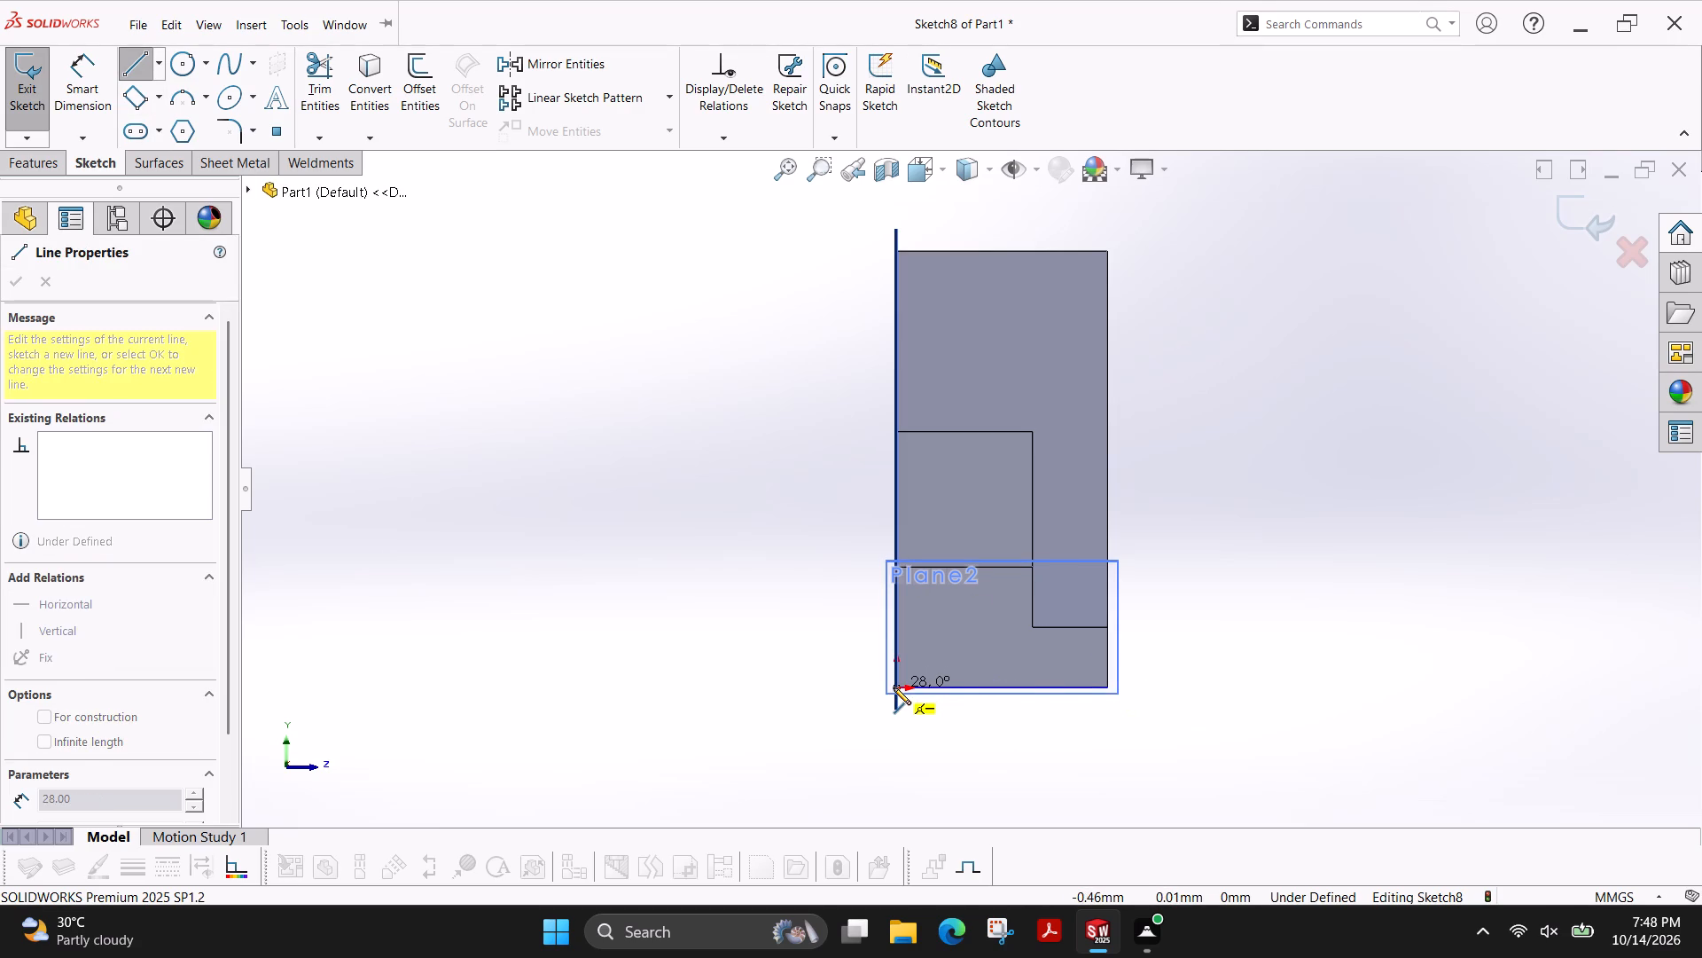
{"action": "key", "text": "Escape"}
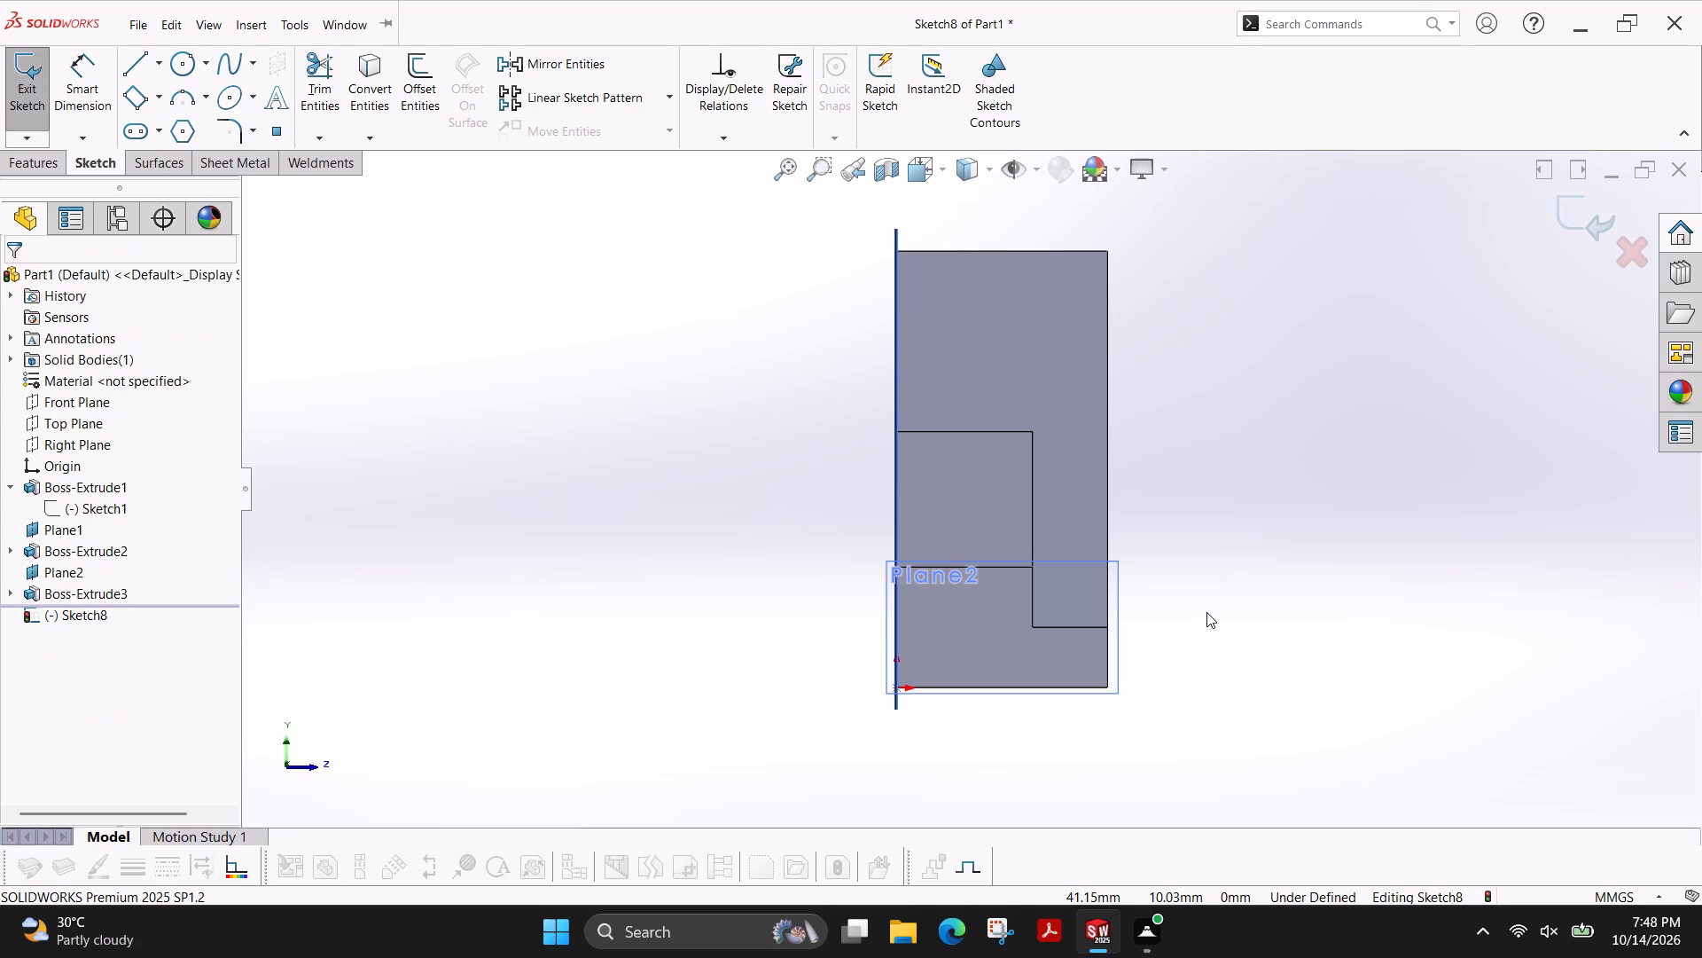
{"action": "left_click", "coordinate": [31, 108]}
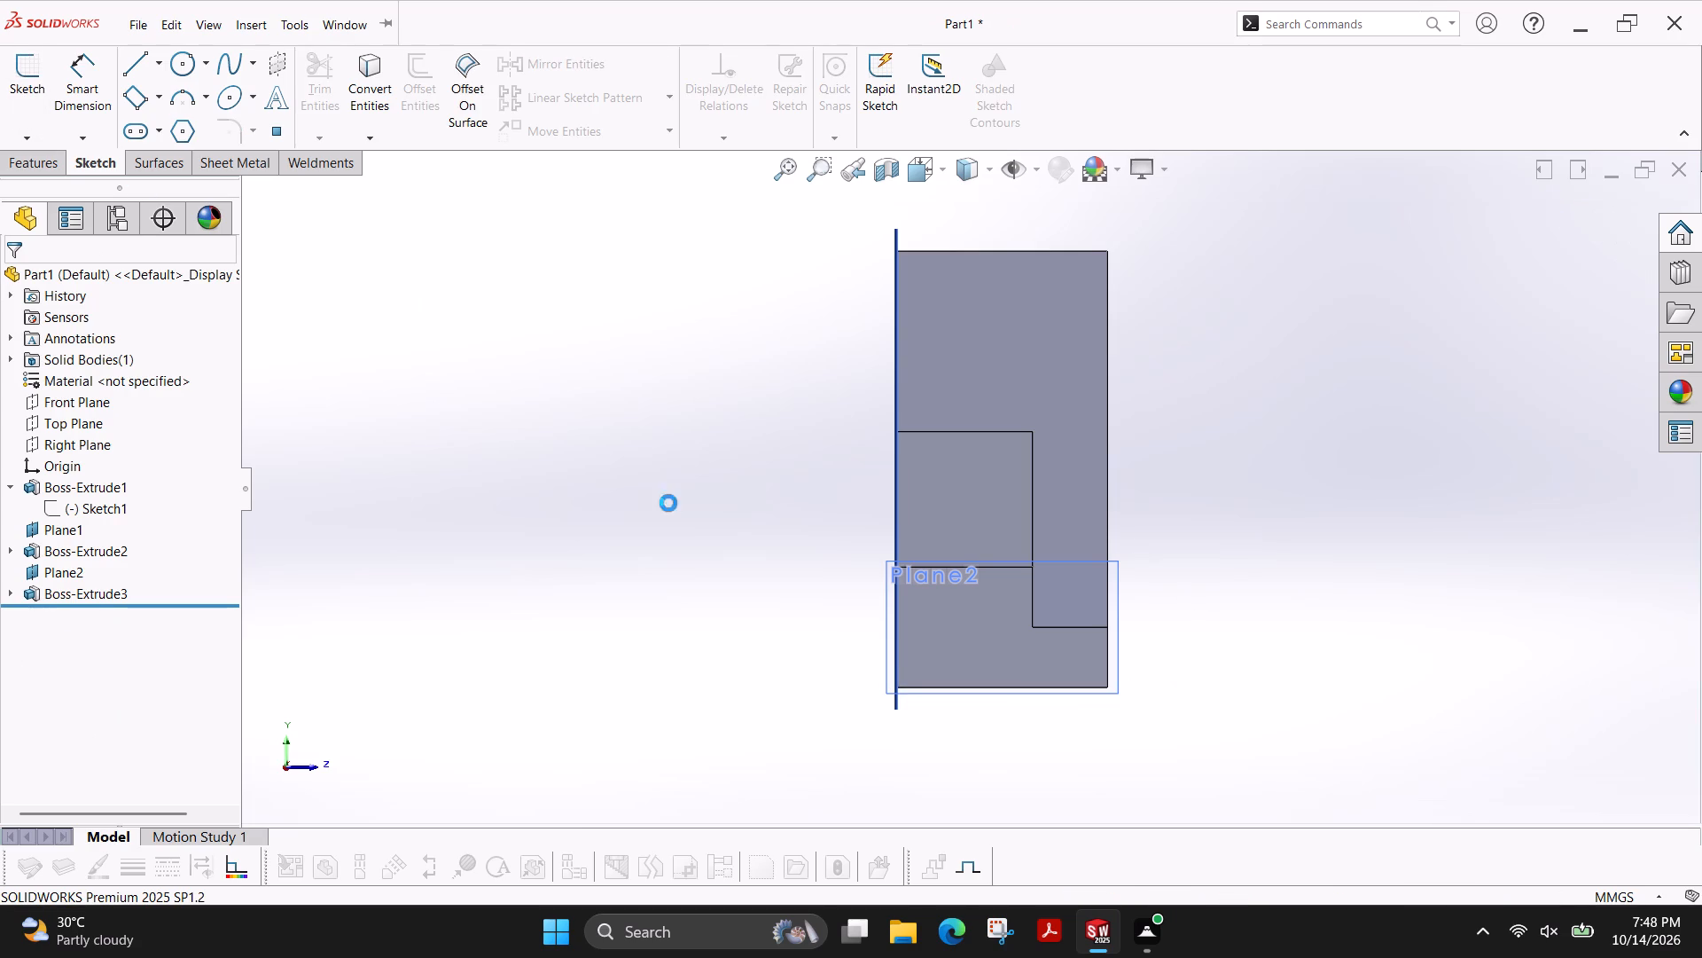
In a sketch on the bracket's front face, check the stepped block's length from its outer end to the boss with a trial line.
{"action": "middle_click_drag", "start_coordinate": [1237, 432], "coordinate": [1108, 481], "text": "ctrl+shift"}
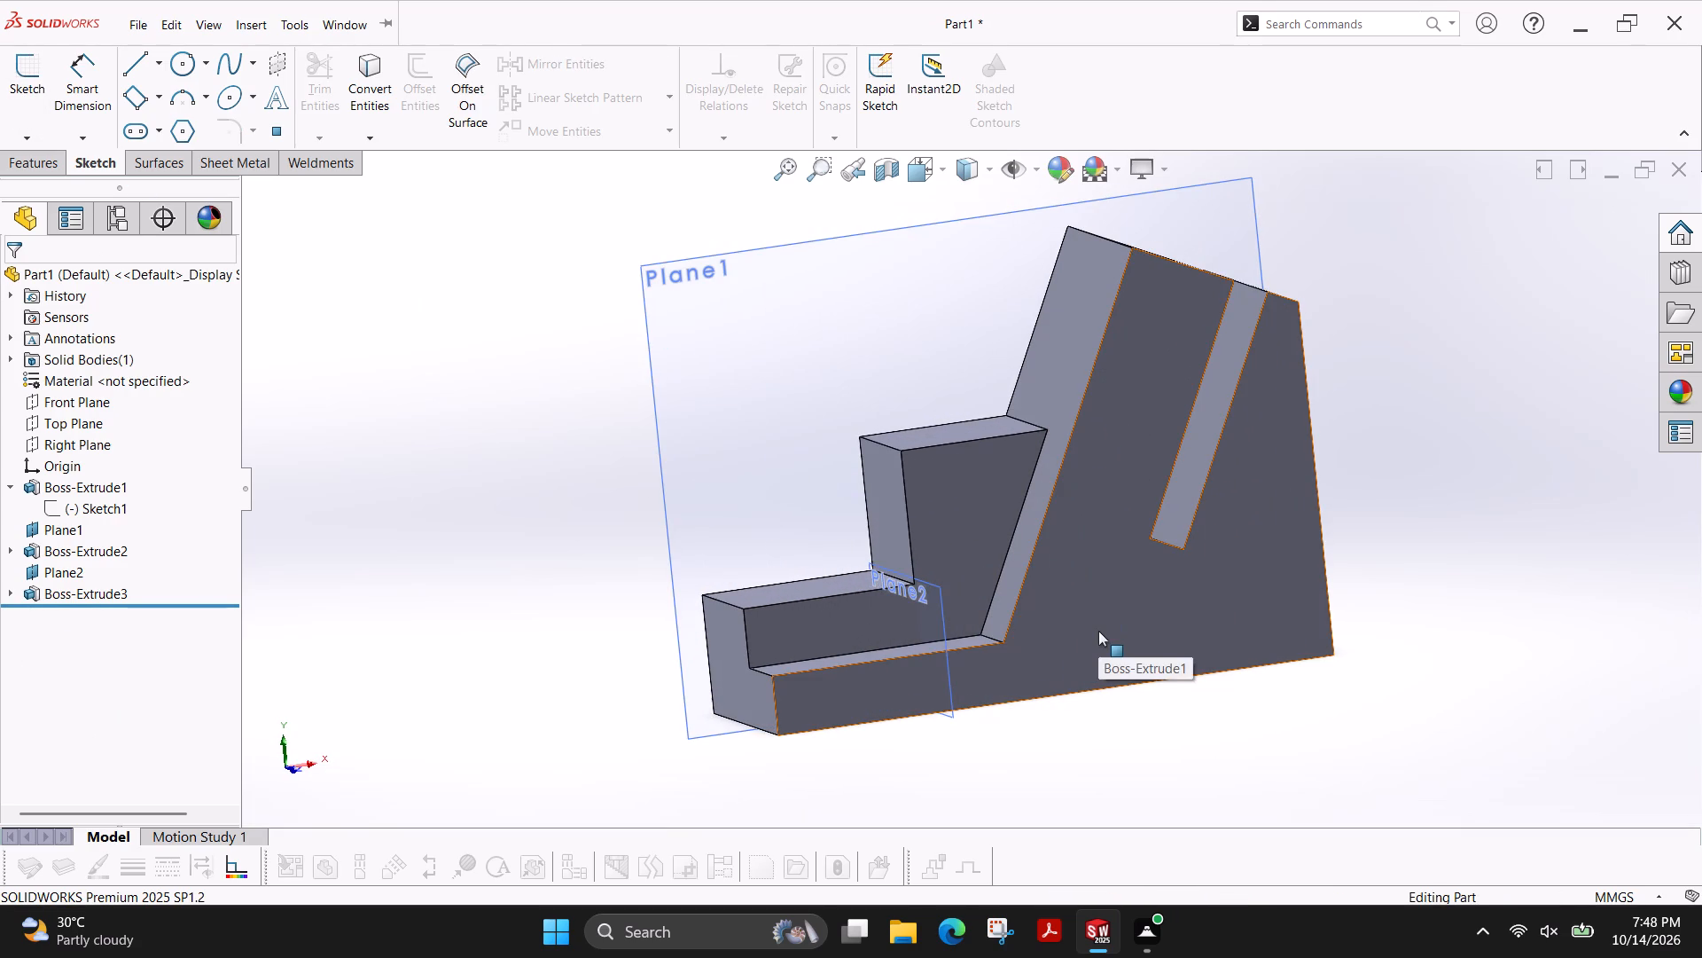
{"action": "left_click", "coordinate": [1098, 631]}
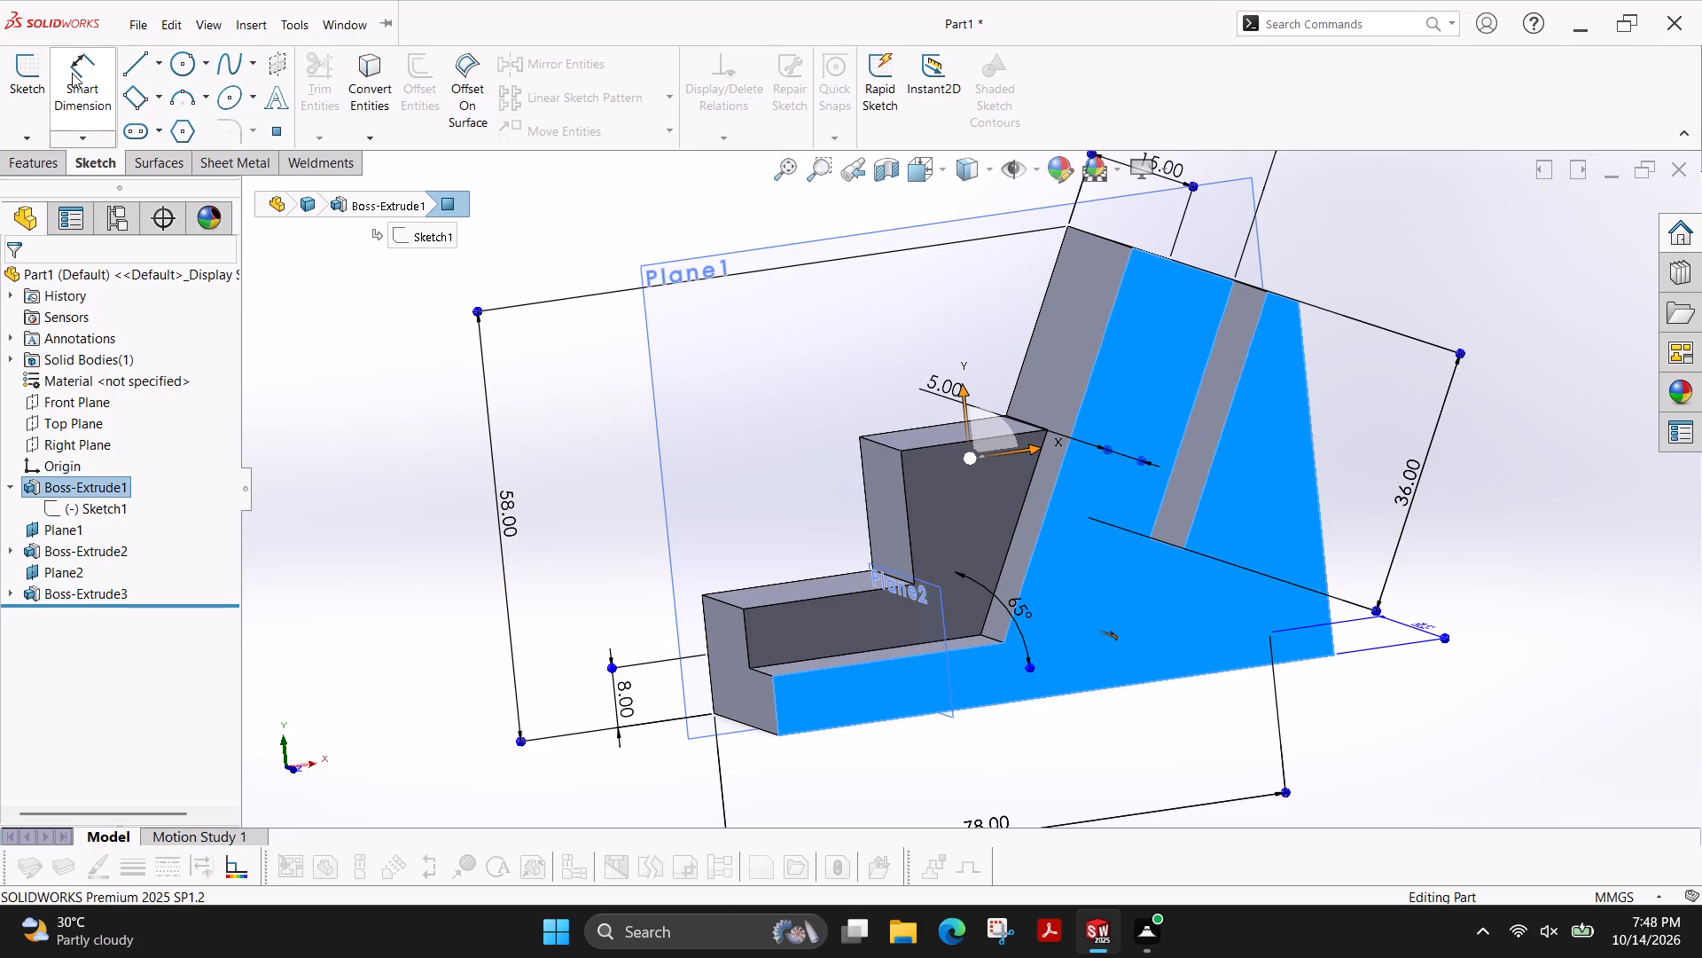
{"action": "left_click", "coordinate": [35, 78]}
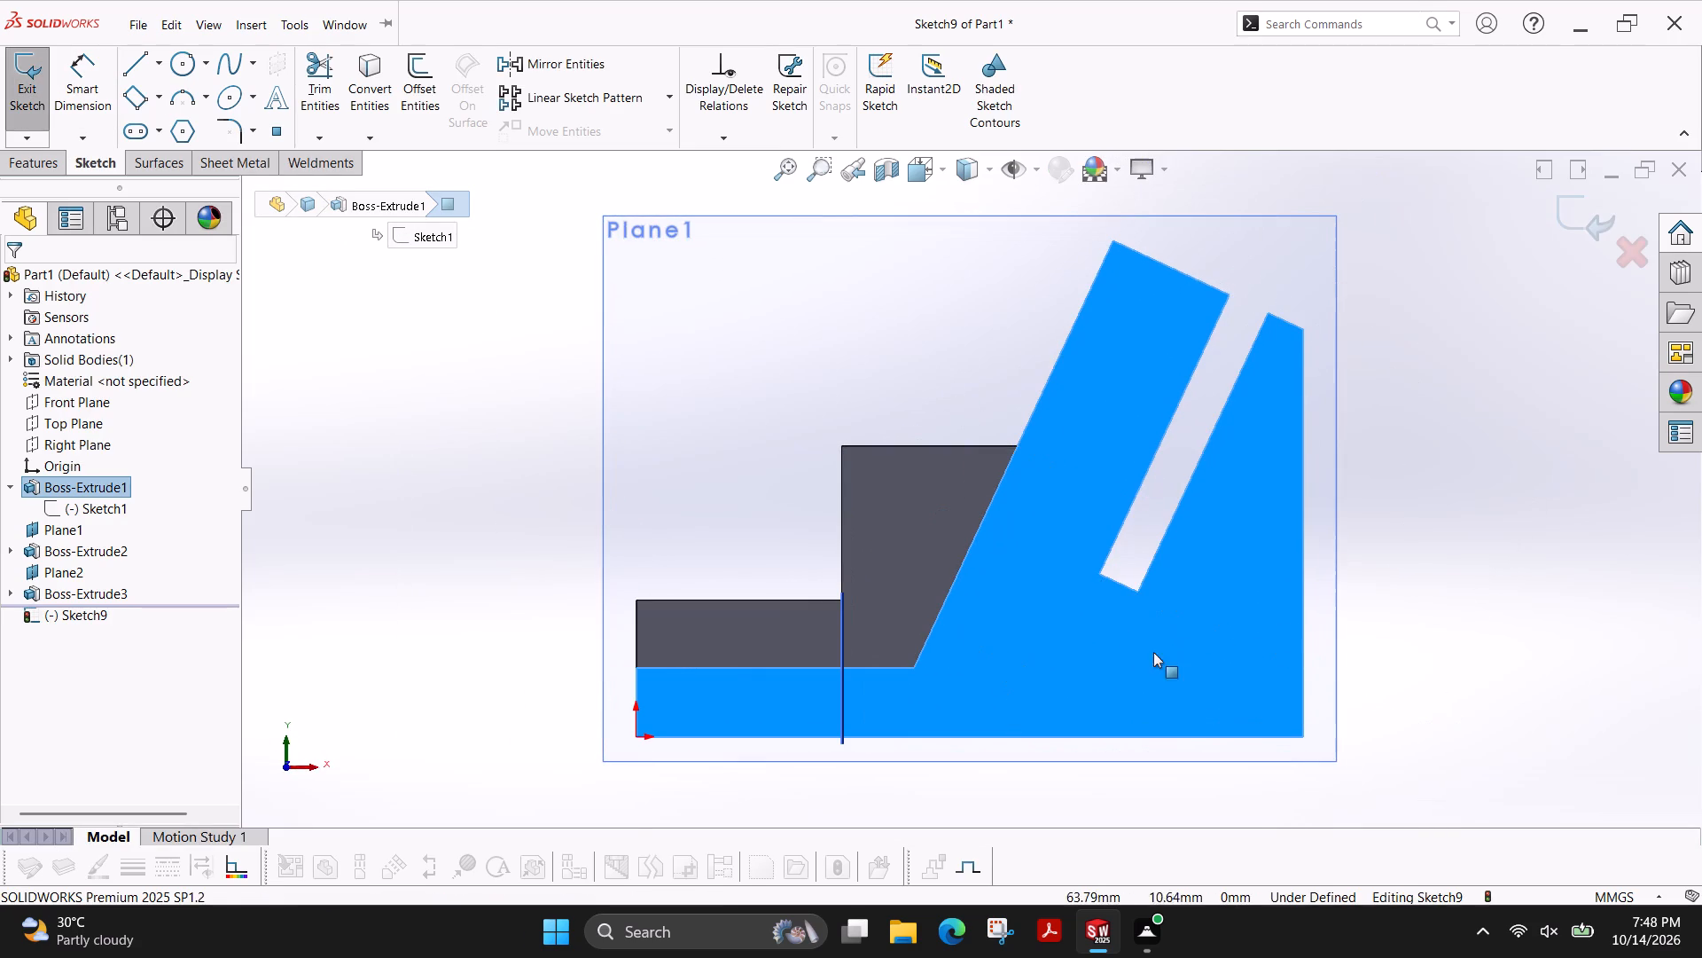
{"action": "left_click", "coordinate": [135, 71]}
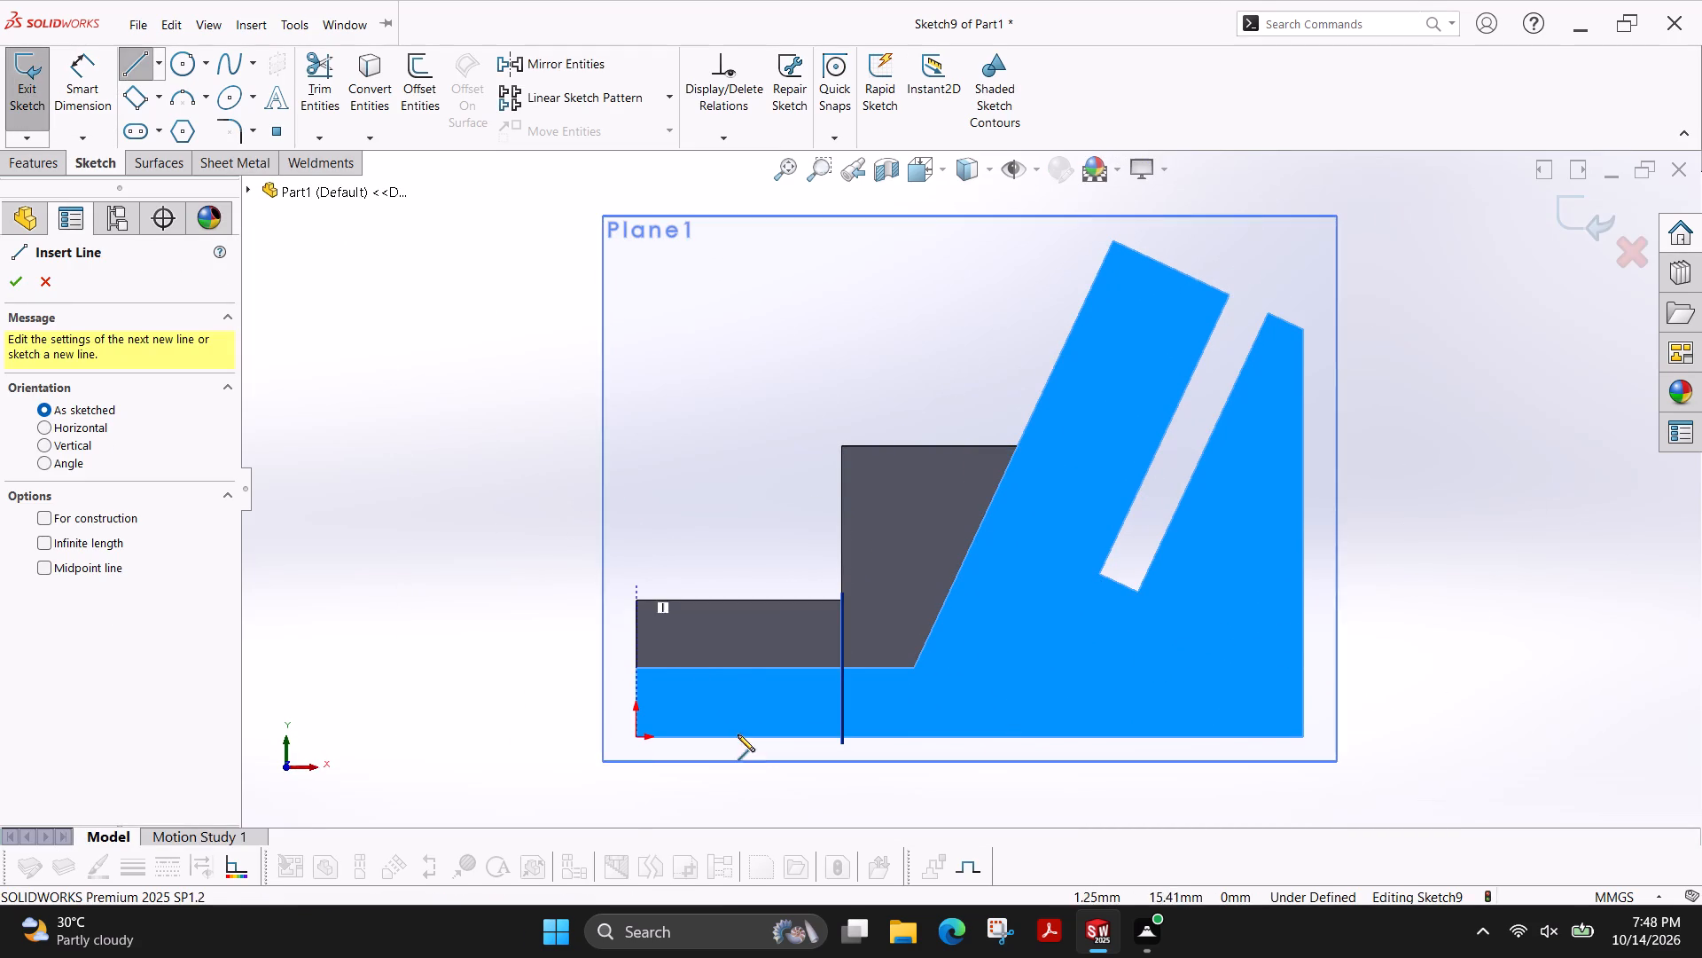
{"action": "key", "text": "Escape"}
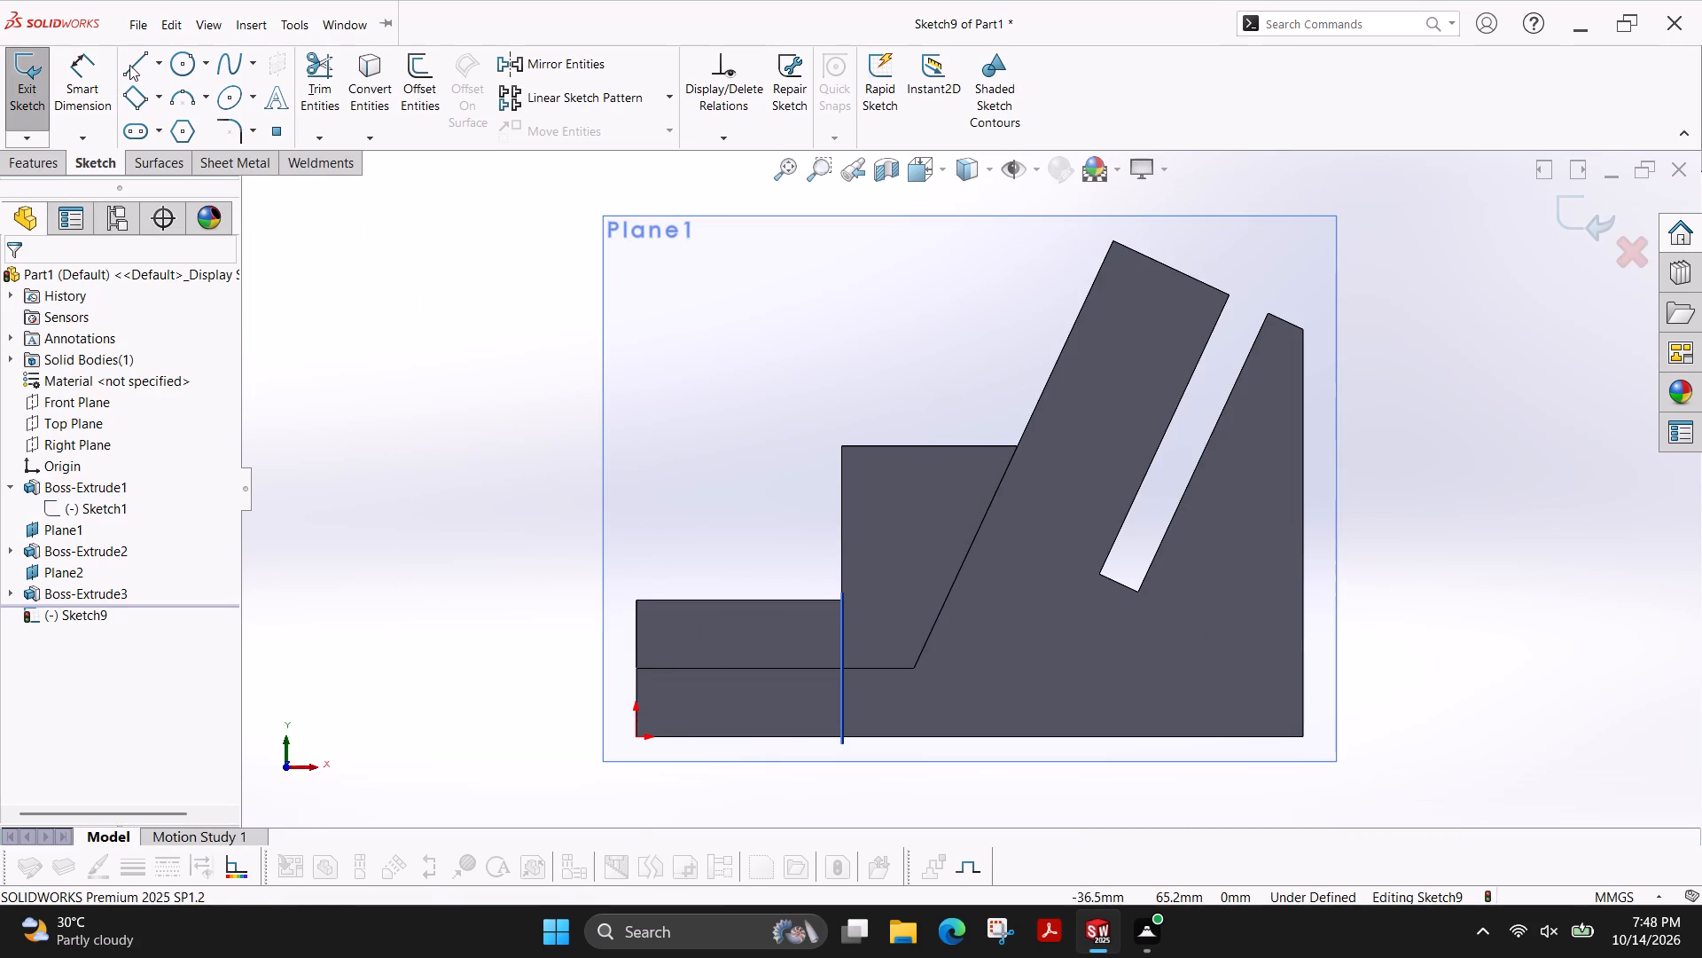
{"action": "left_click", "coordinate": [129, 65]}
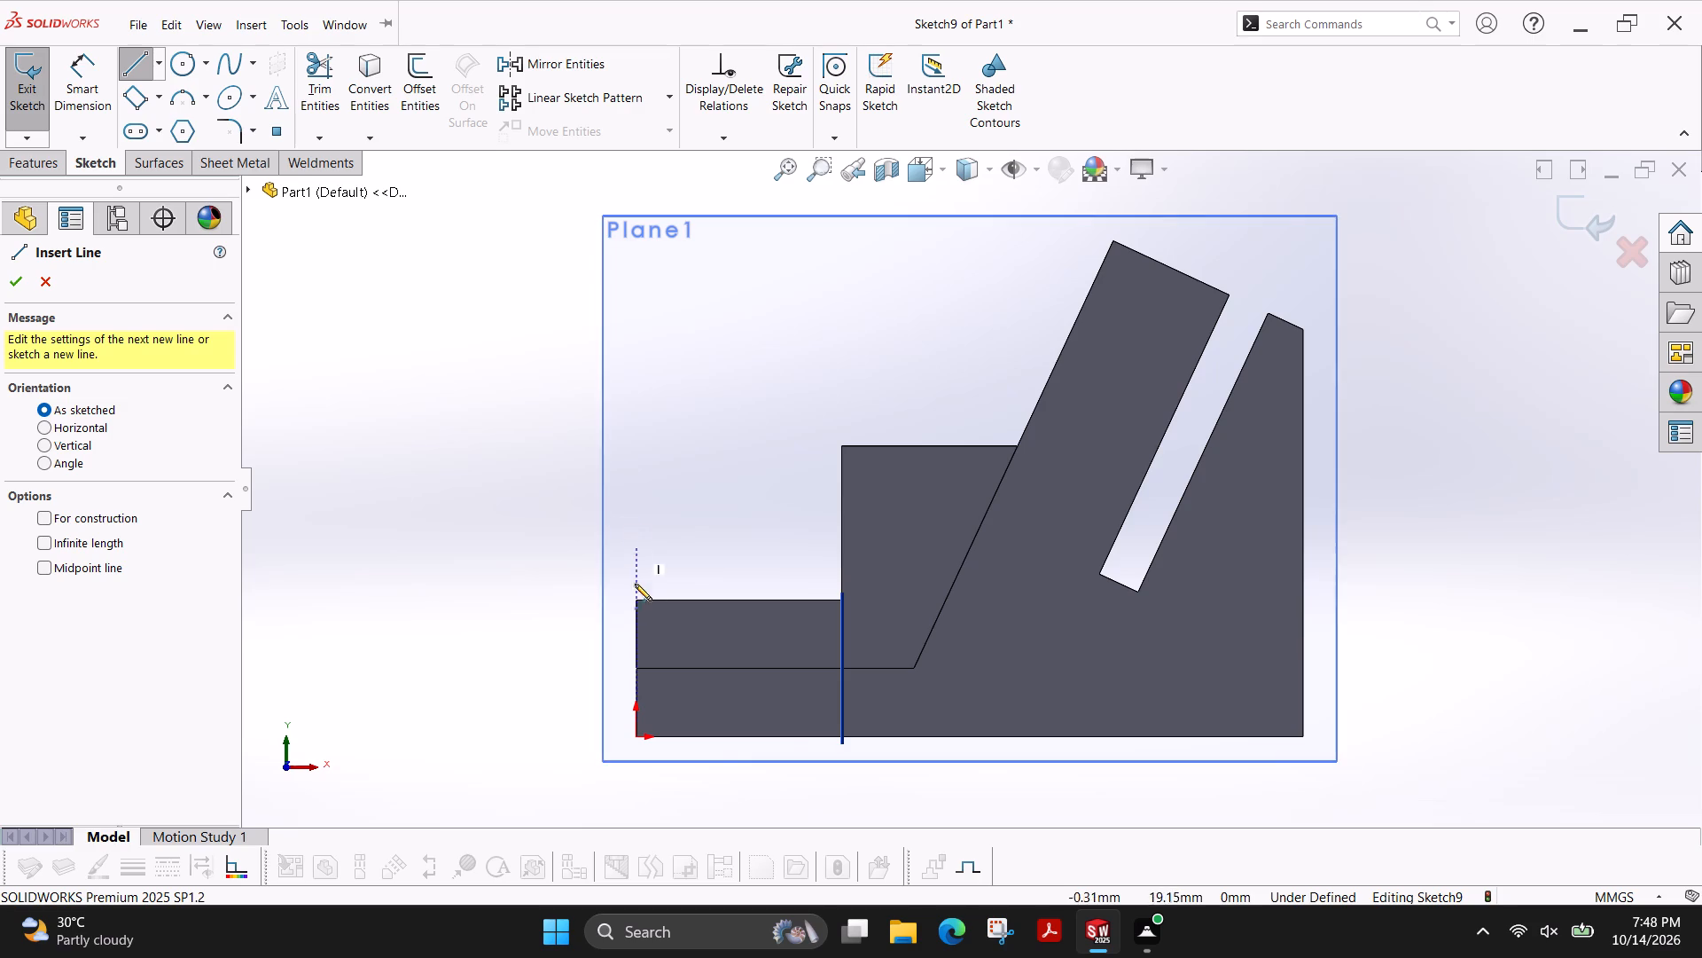
{"action": "left_click", "coordinate": [635, 594]}
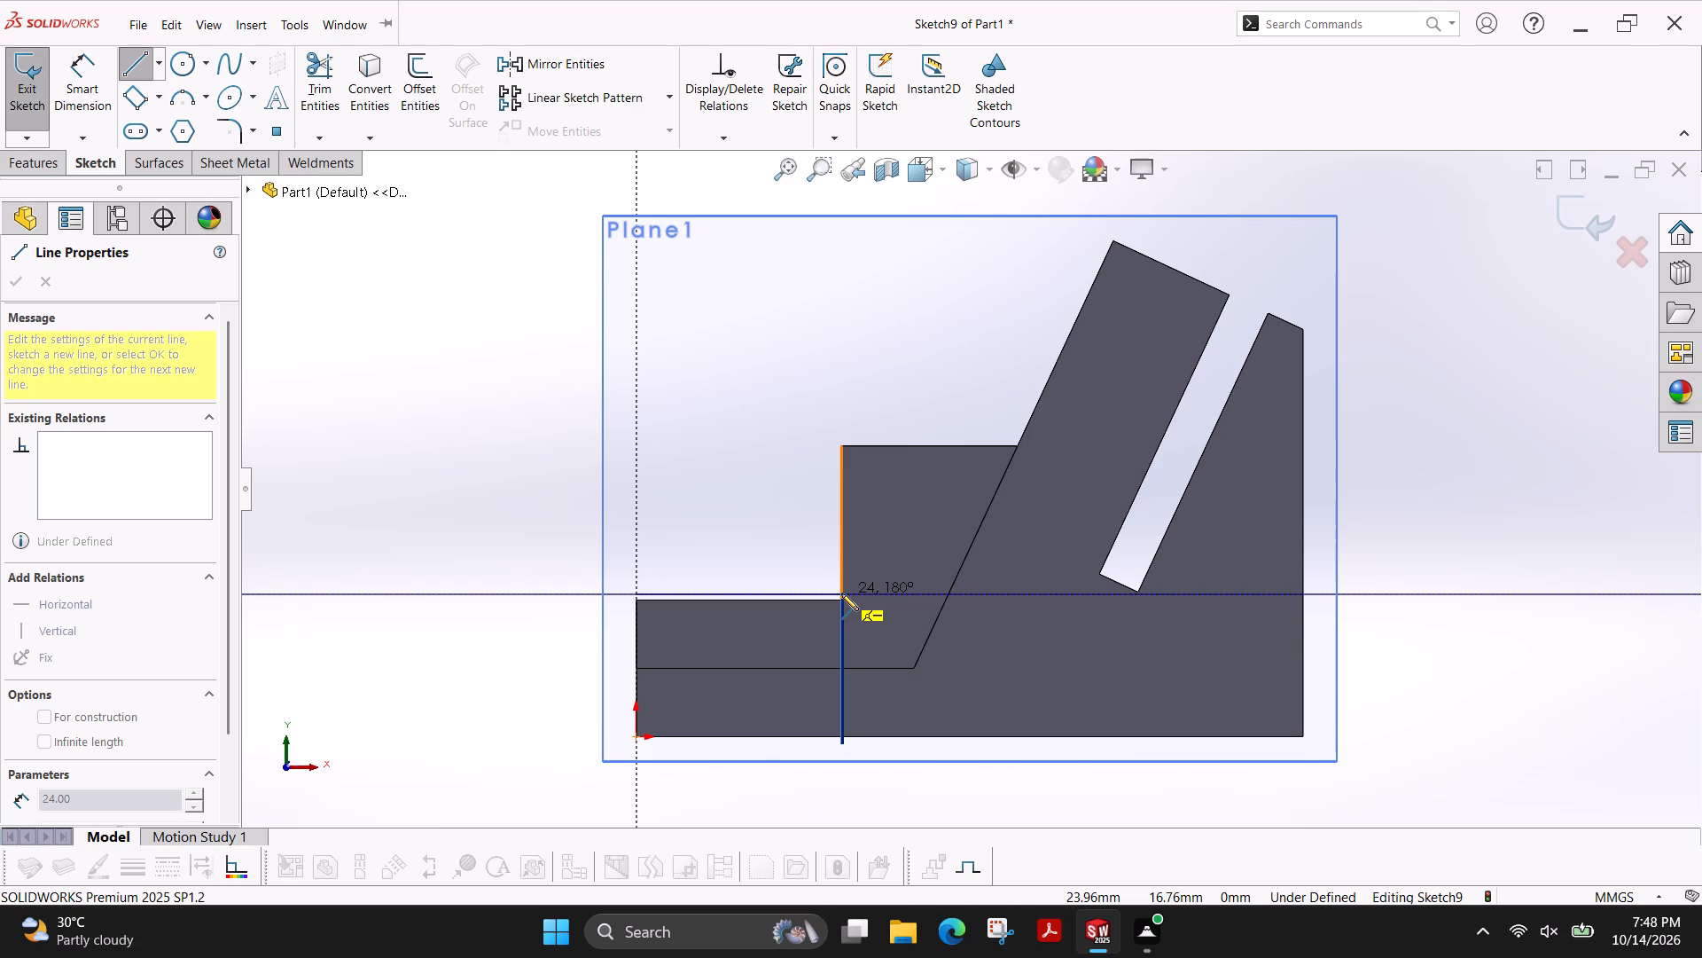
{"action": "key", "text": "Escape"}
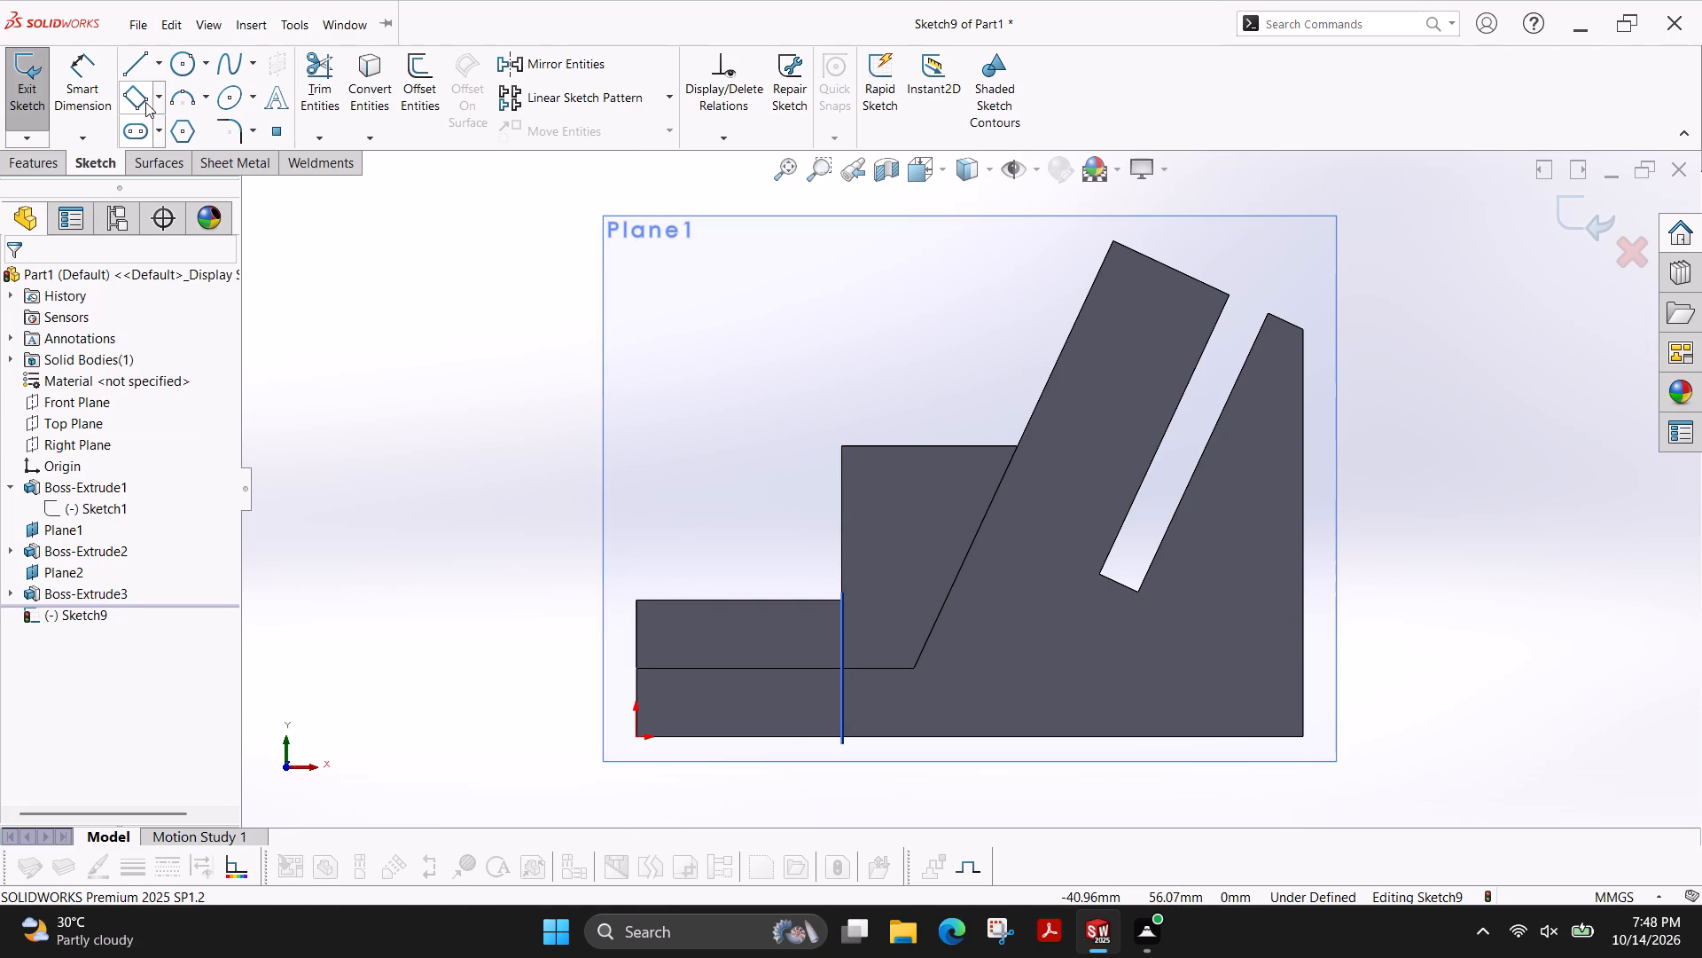
Check distances from the boss's upper outer corner with a trial line.
{"action": "left_click", "coordinate": [140, 75]}
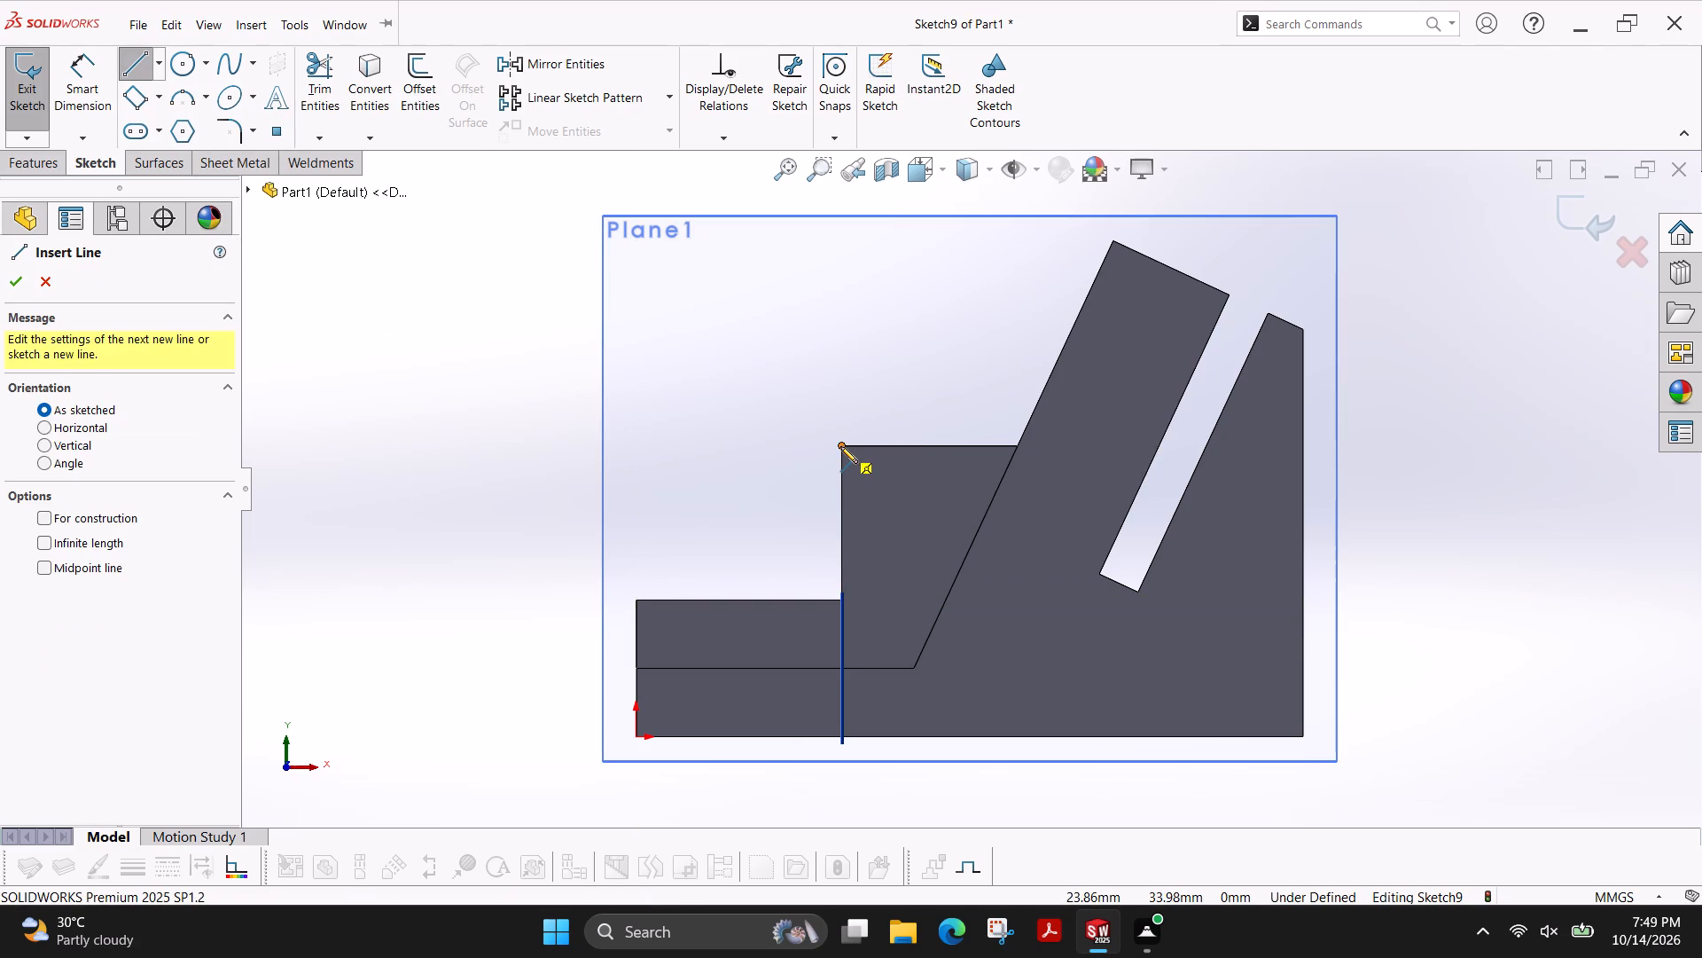
{"action": "left_click", "coordinate": [840, 446]}
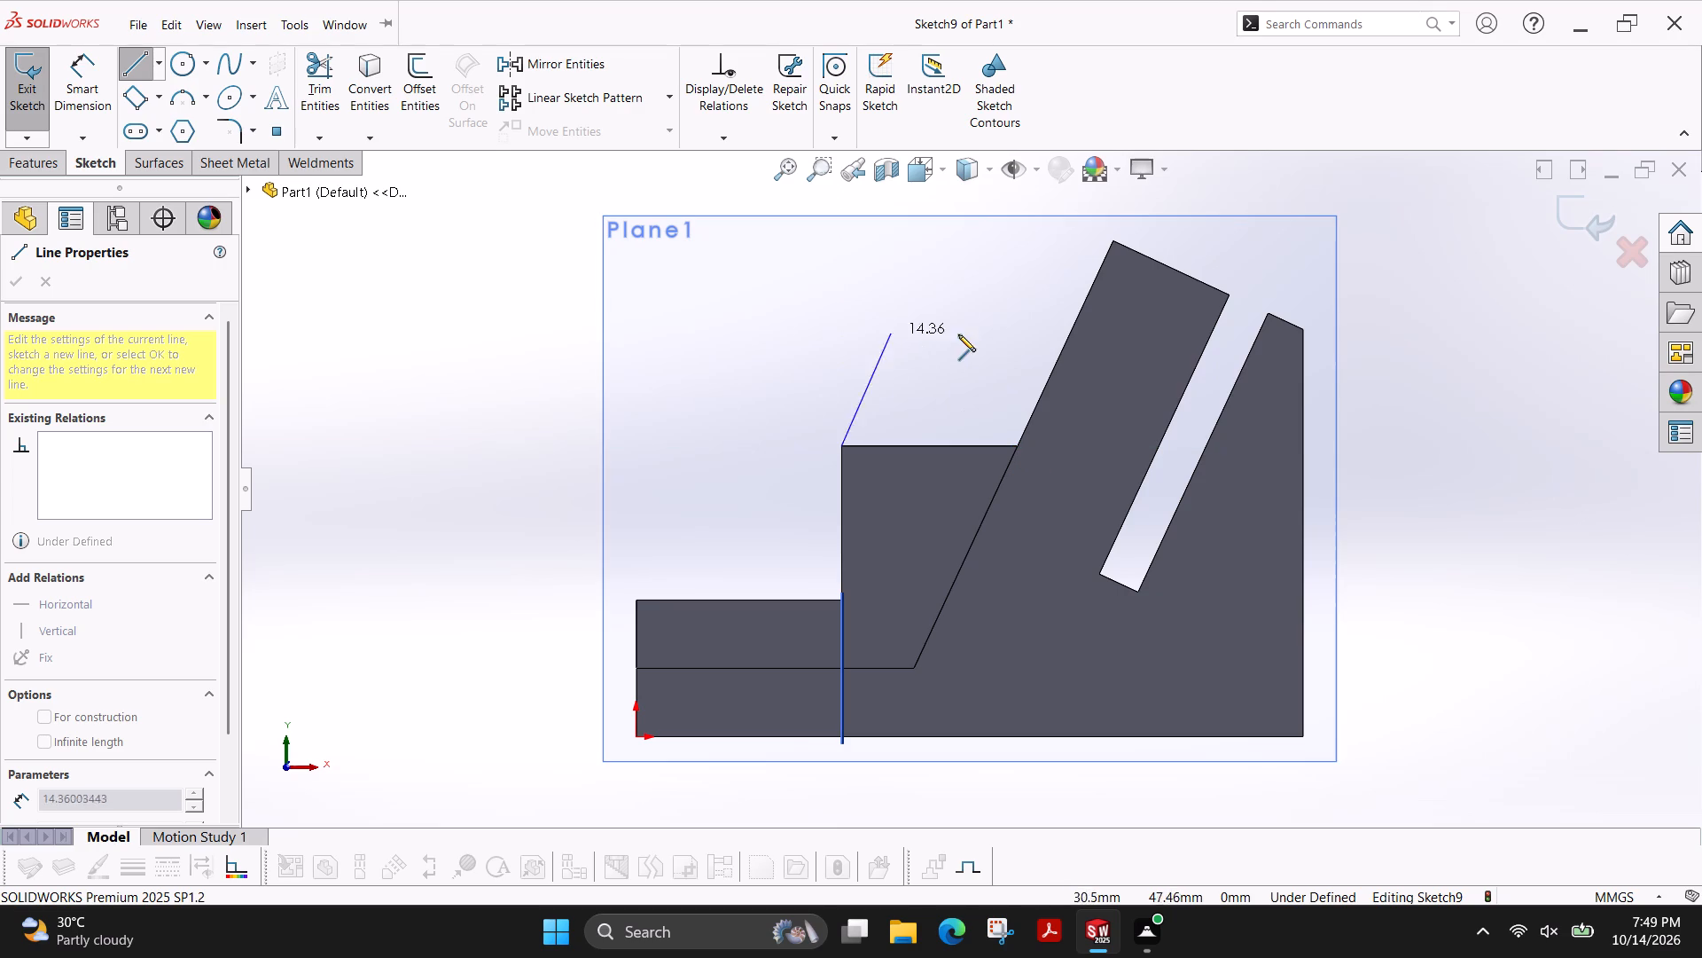
{"action": "key", "text": "Escape"}
{"action": "scroll", "coordinate": [949, 375], "scroll_direction": "down", "scroll_amount": 3}
{"action": "scroll", "coordinate": [949, 375], "scroll_direction": "up", "scroll_amount": 3}
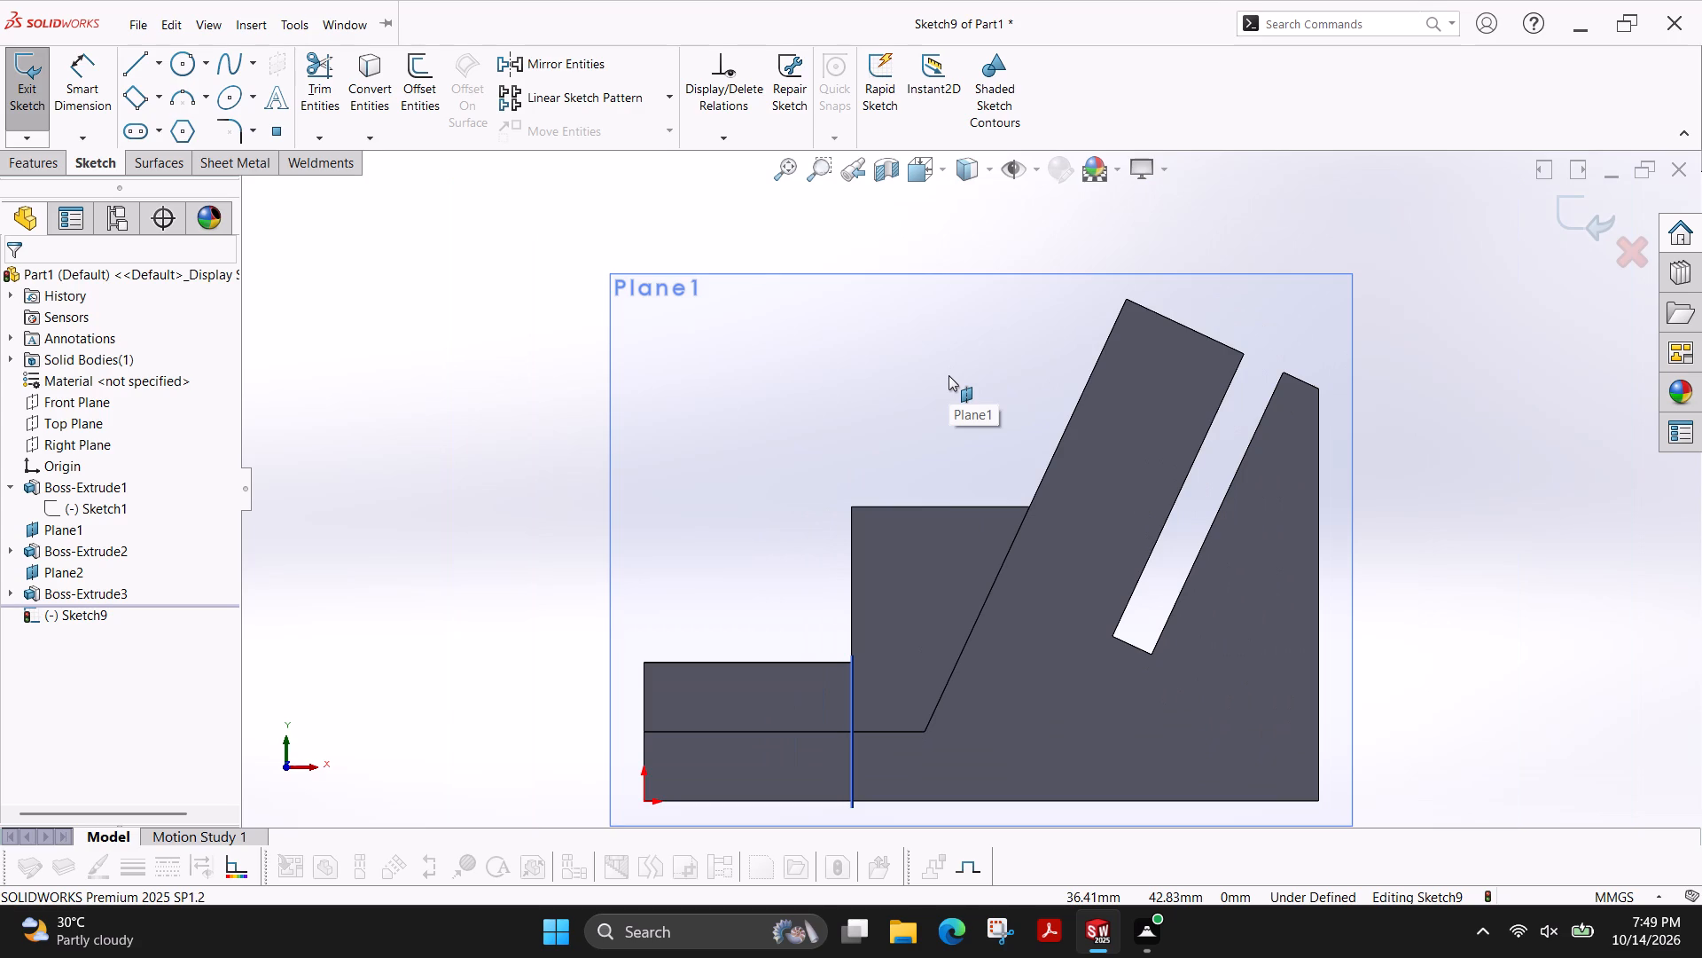
{"action": "scroll", "coordinate": [949, 375], "scroll_direction": "up", "scroll_amount": 1}
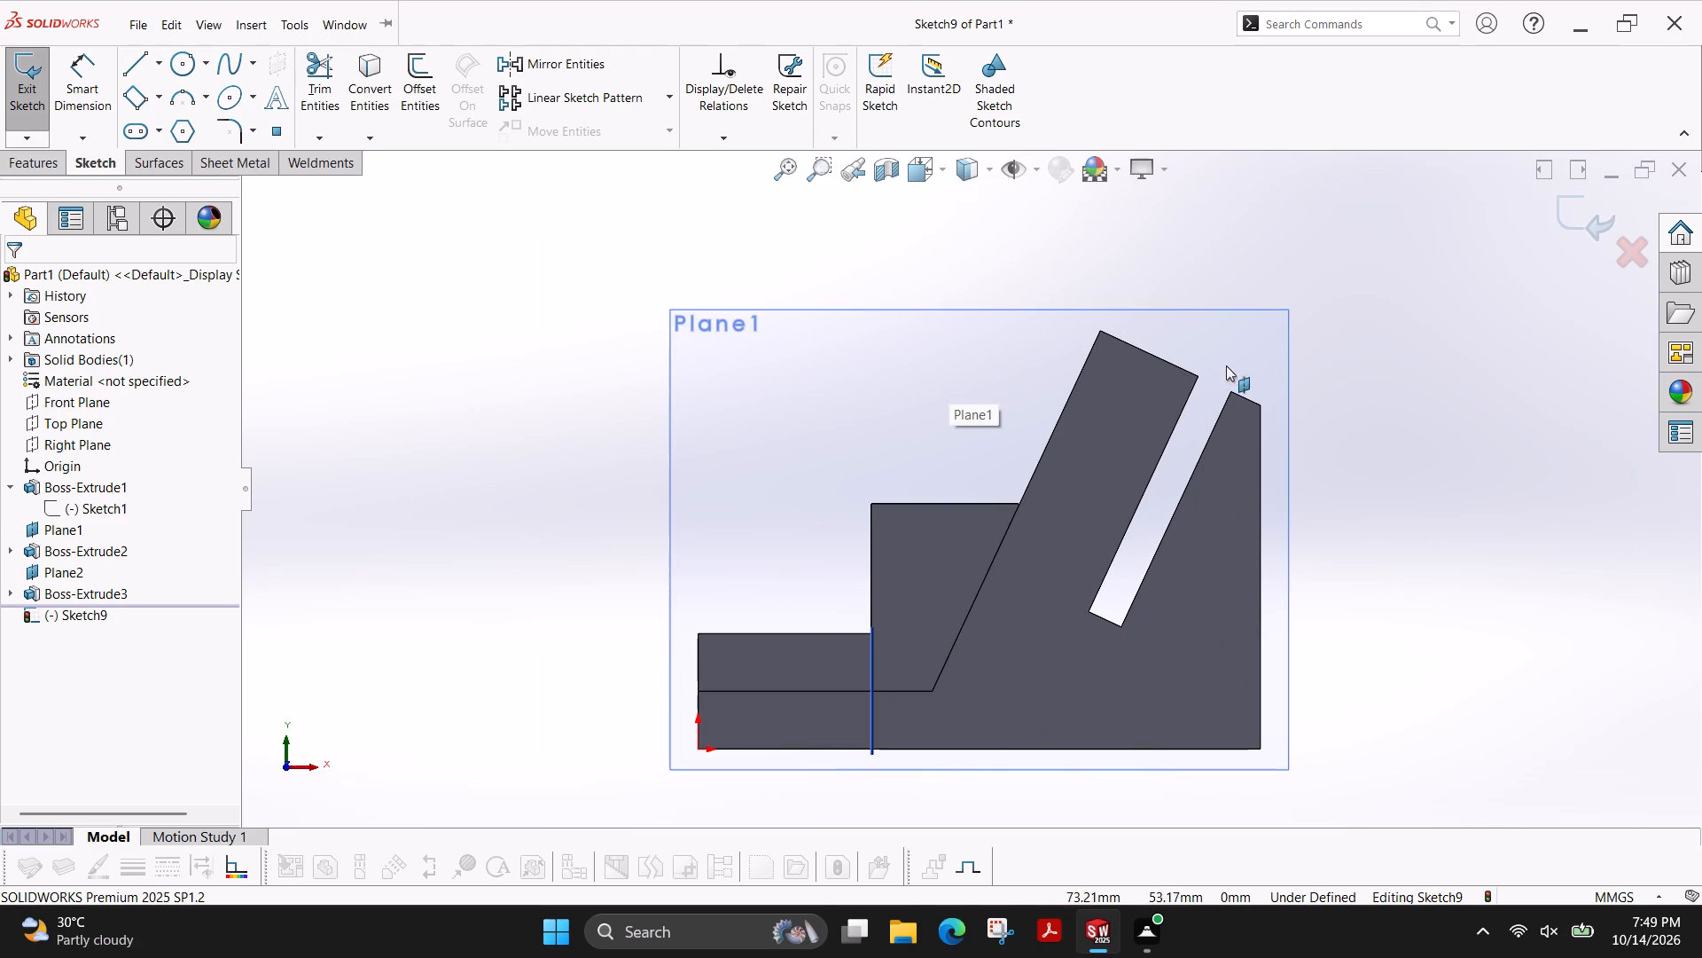
Close the current sketch and, in a new sketch on the angled arm's sloped top face, draw a 15 mm line along its front edge.
{"action": "middle_click_drag", "start_coordinate": [1564, 379], "coordinate": [1446, 499], "text": "ctrl+shift"}
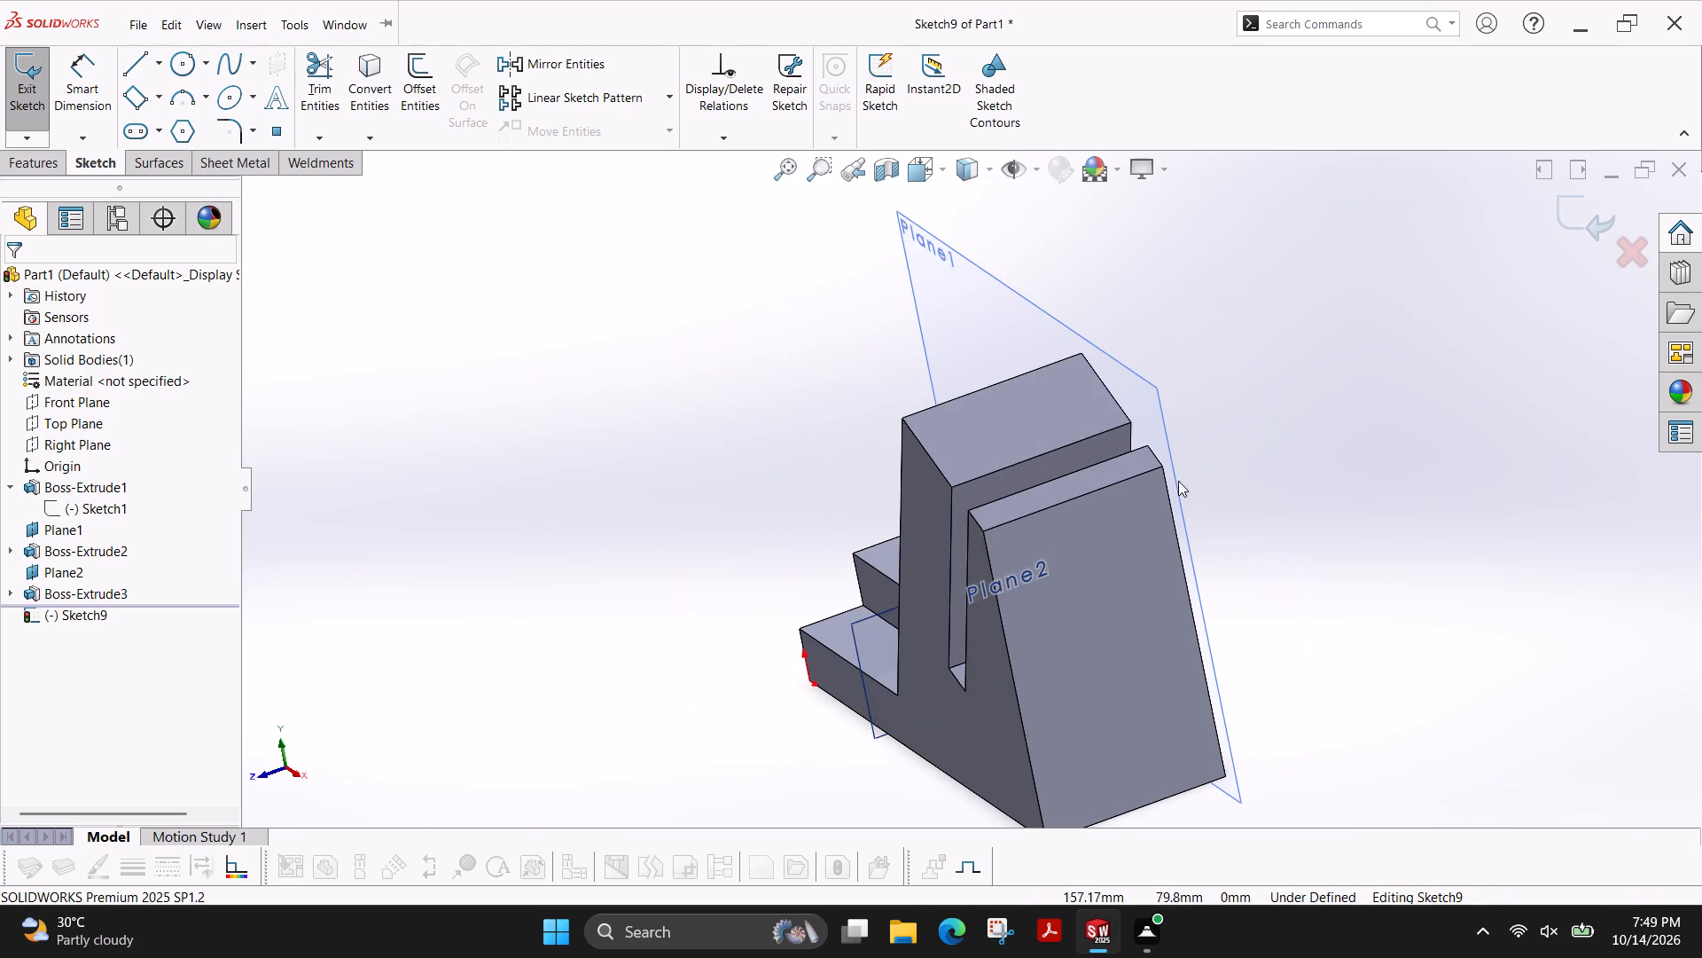
{"action": "left_click", "coordinate": [1034, 423]}
{"action": "left_click", "coordinate": [30, 83]}
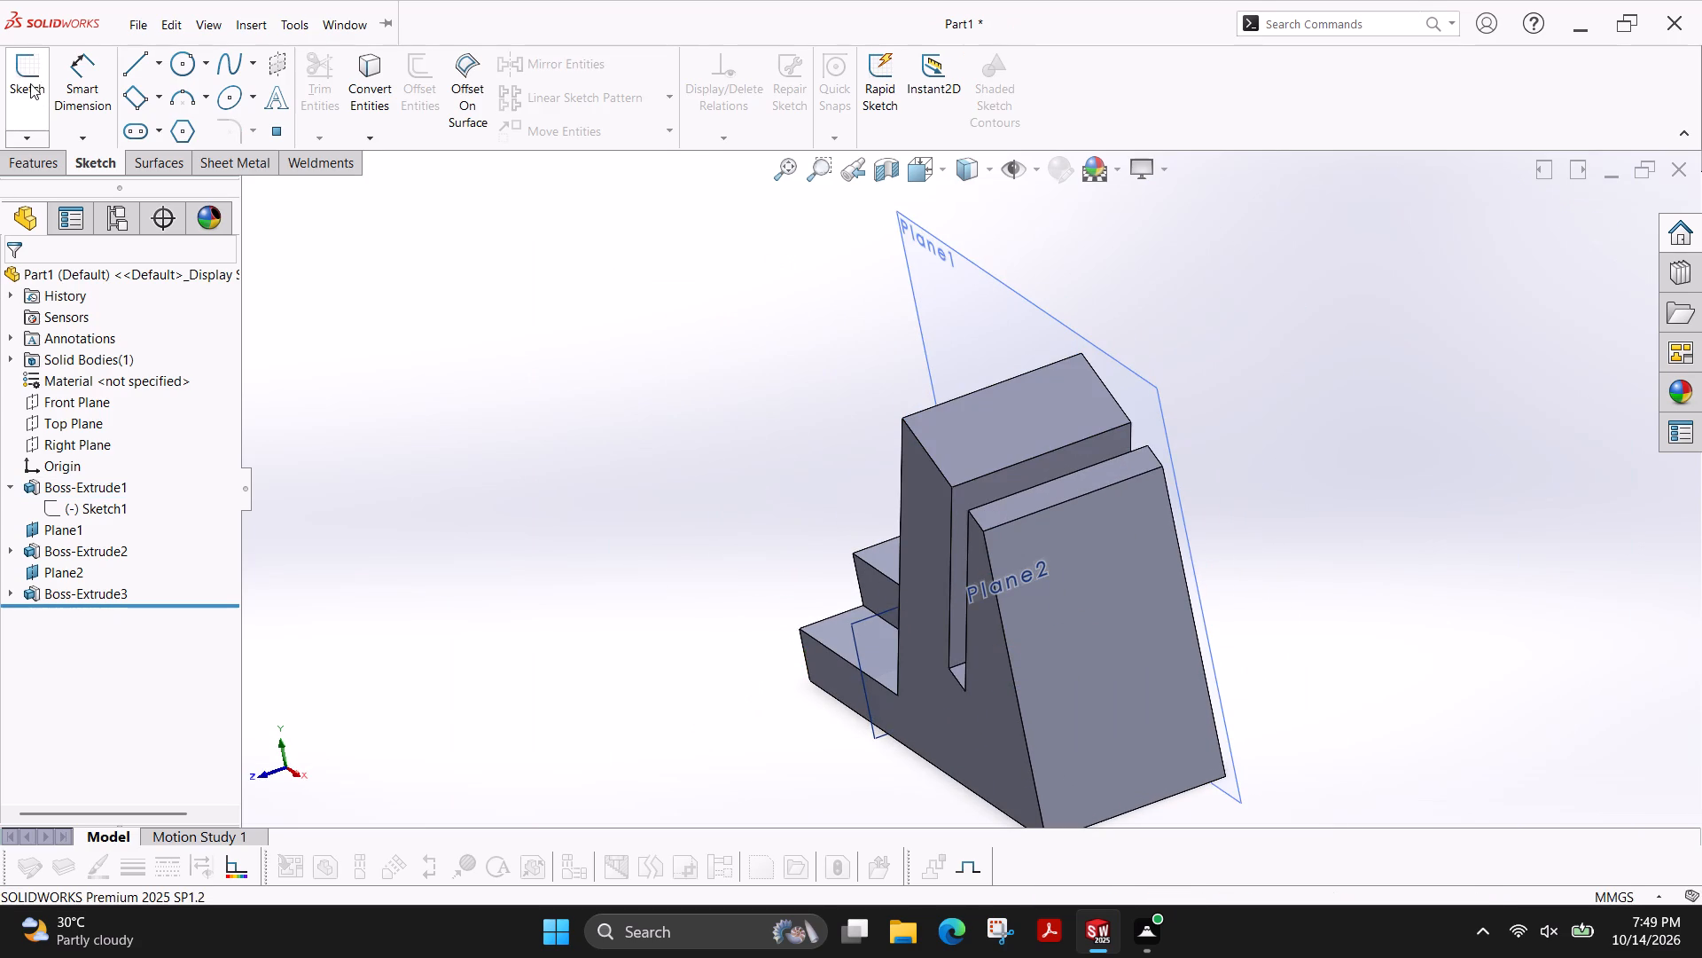
{"action": "left_click", "coordinate": [30, 83]}
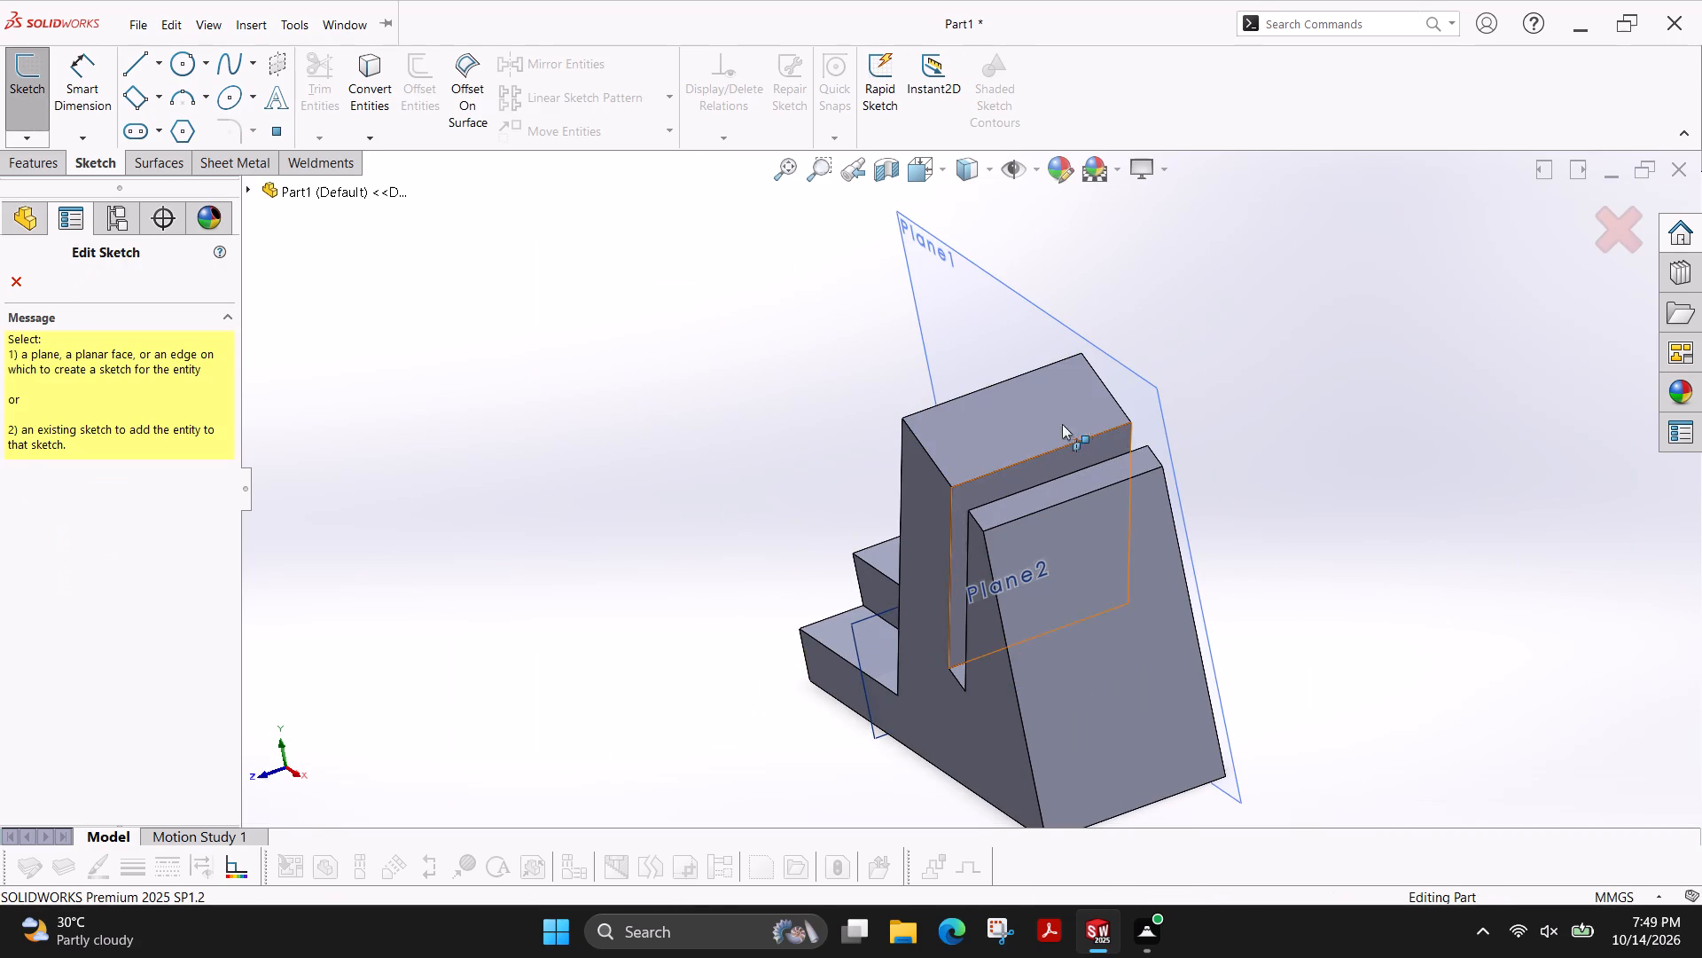
{"action": "left_click", "coordinate": [1054, 417]}
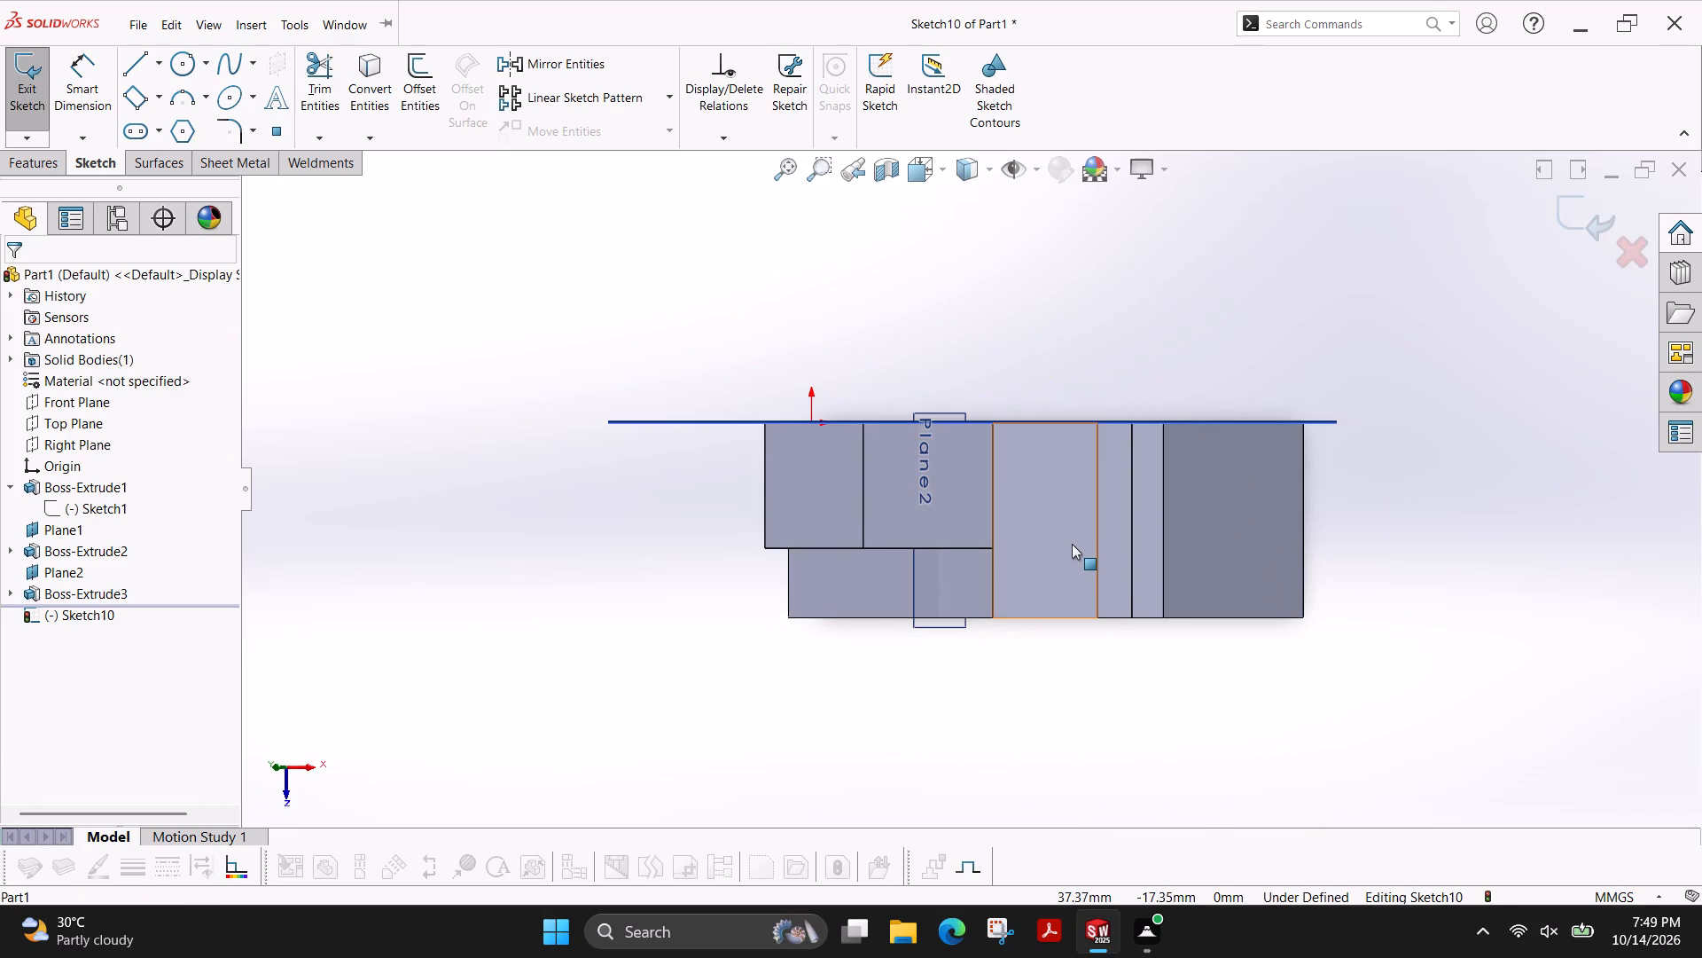
{"action": "scroll", "coordinate": [1071, 544], "scroll_direction": "down", "scroll_amount": 2}
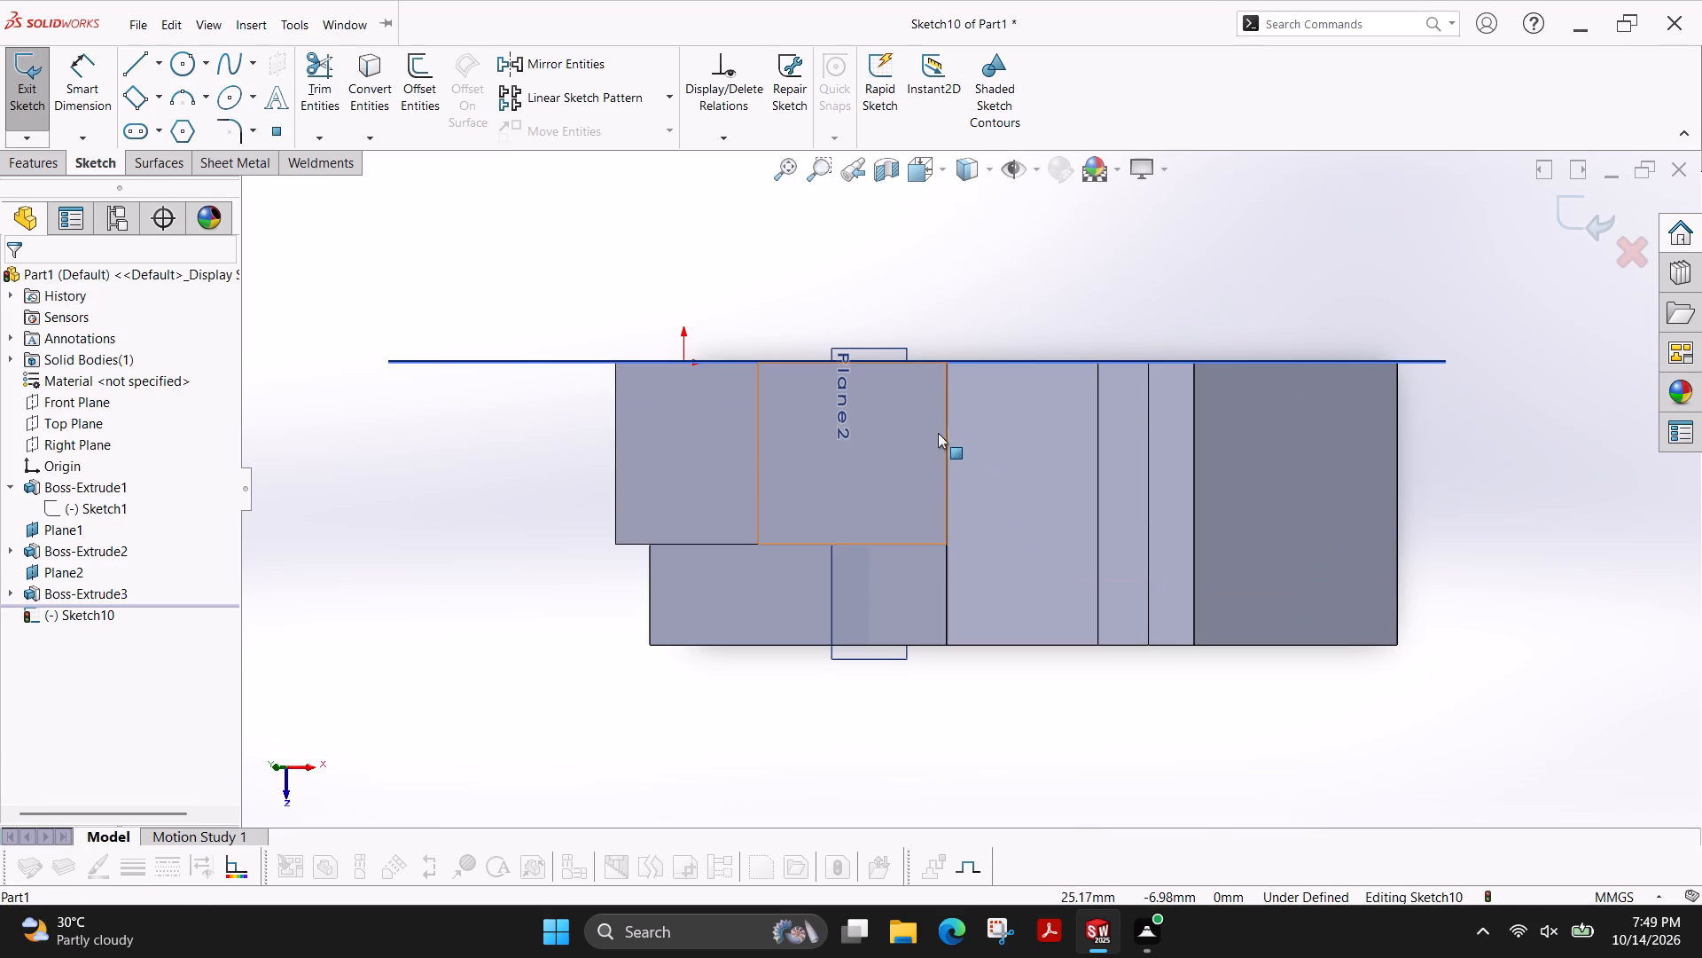
{"action": "left_click", "coordinate": [136, 62]}
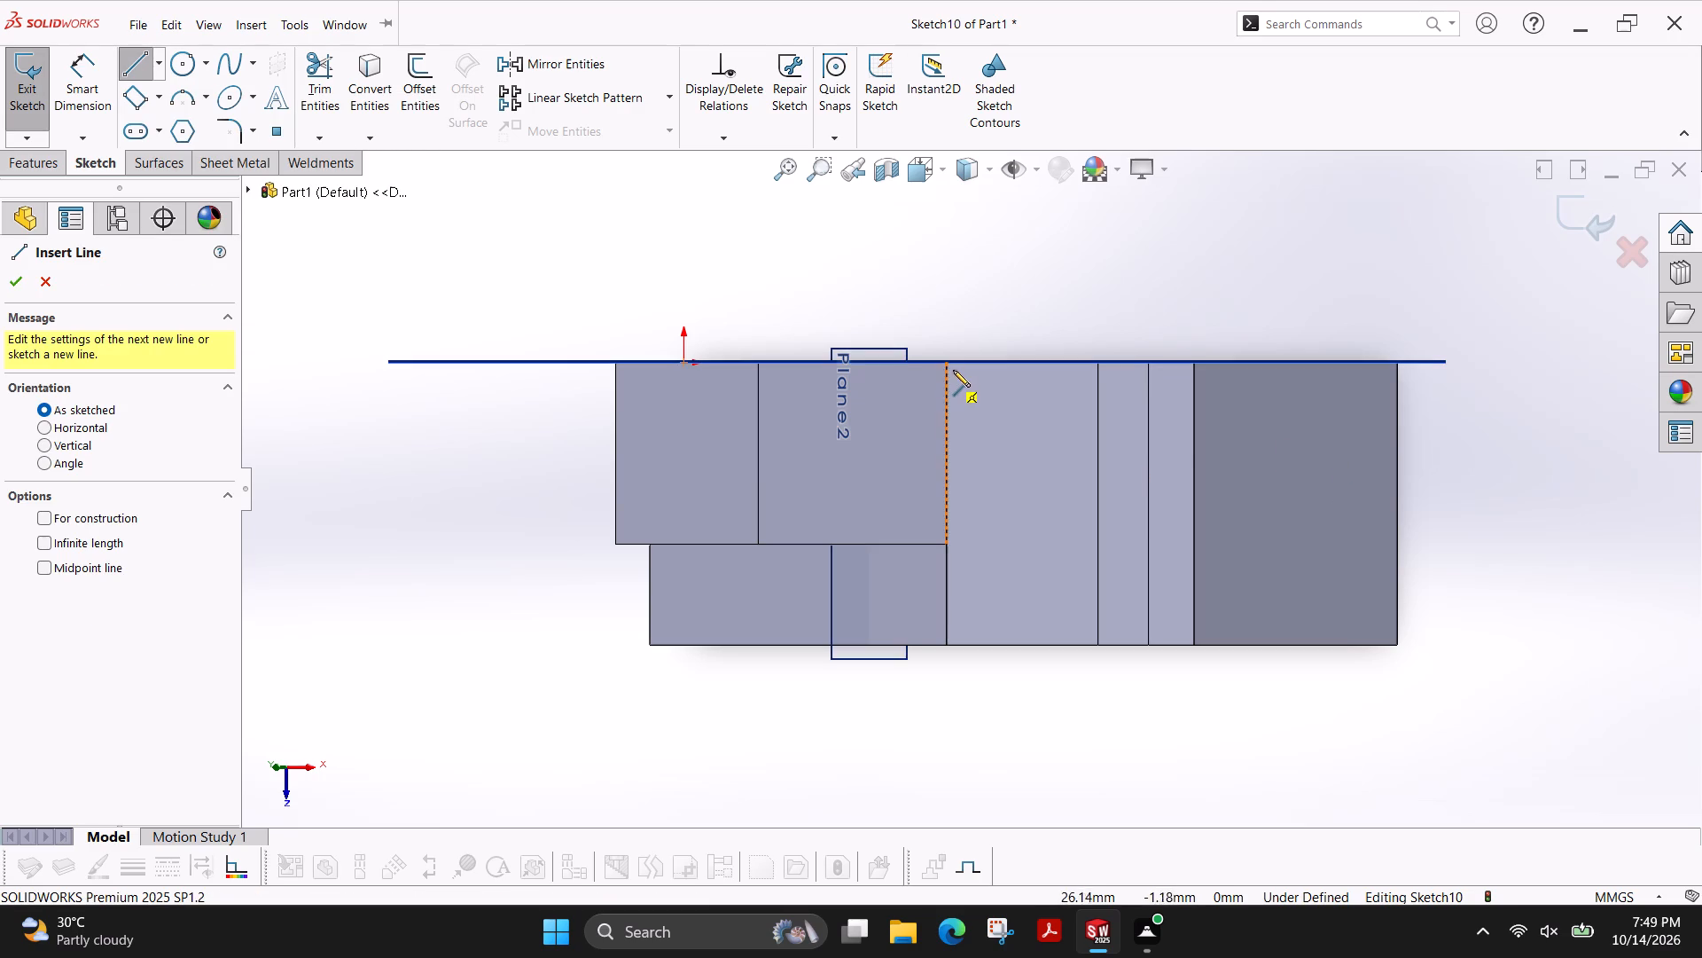
{"action": "left_click", "coordinate": [945, 645]}
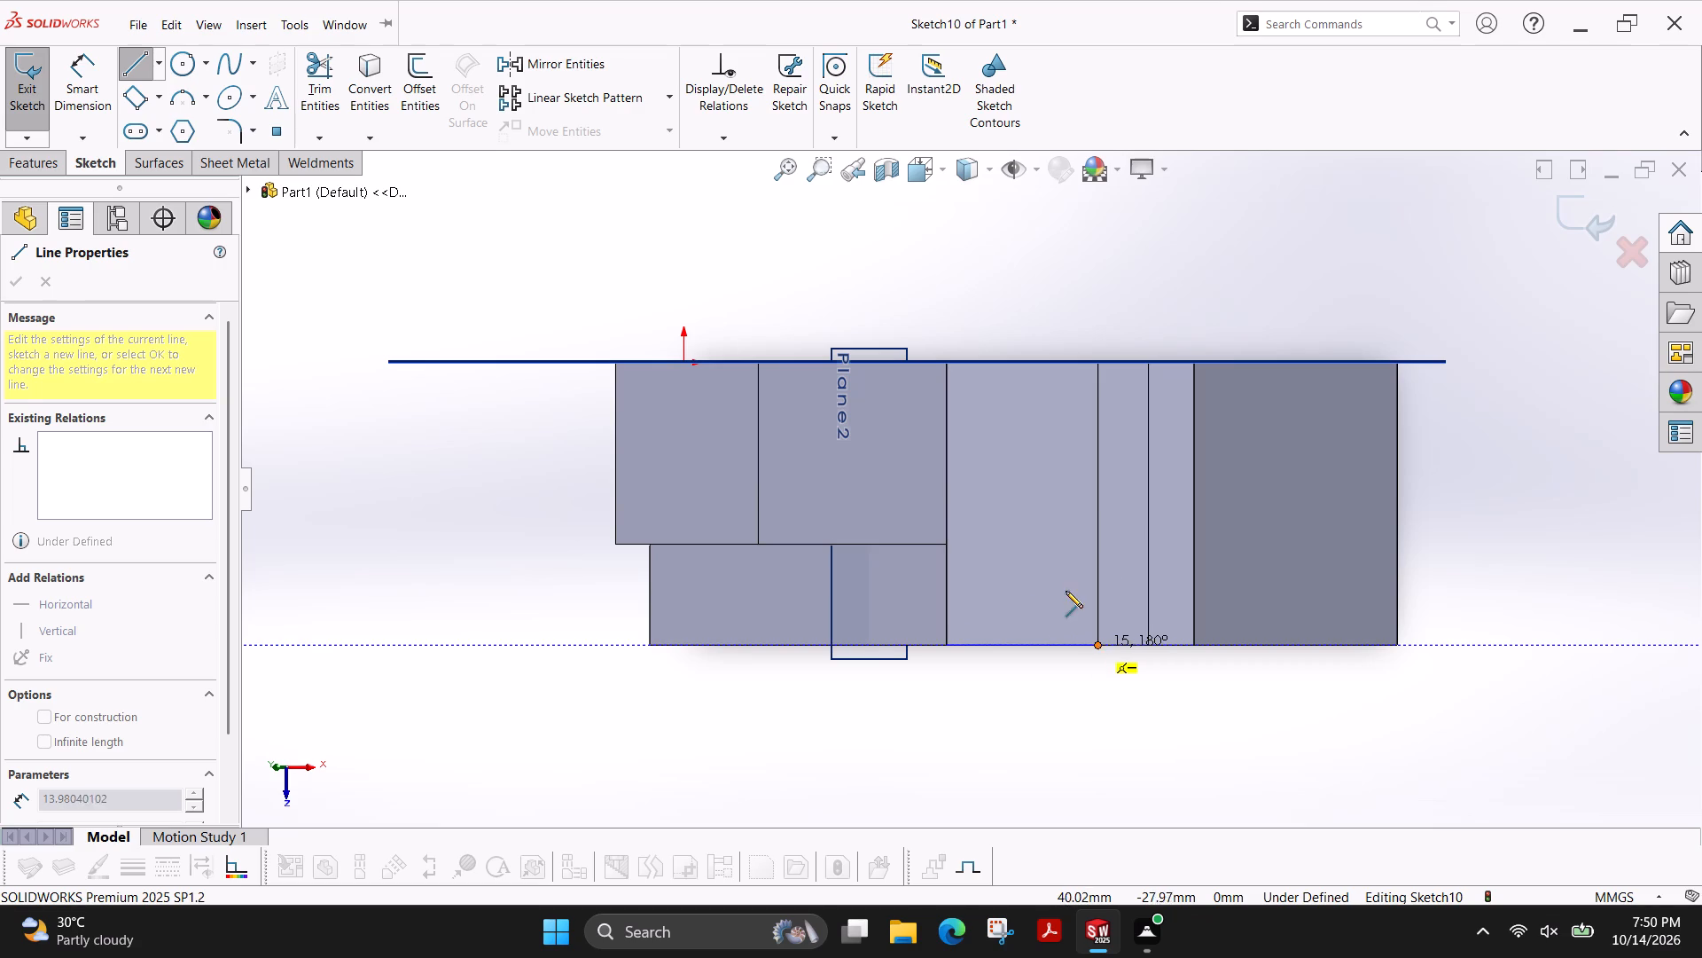
{"action": "key", "text": "Escape"}
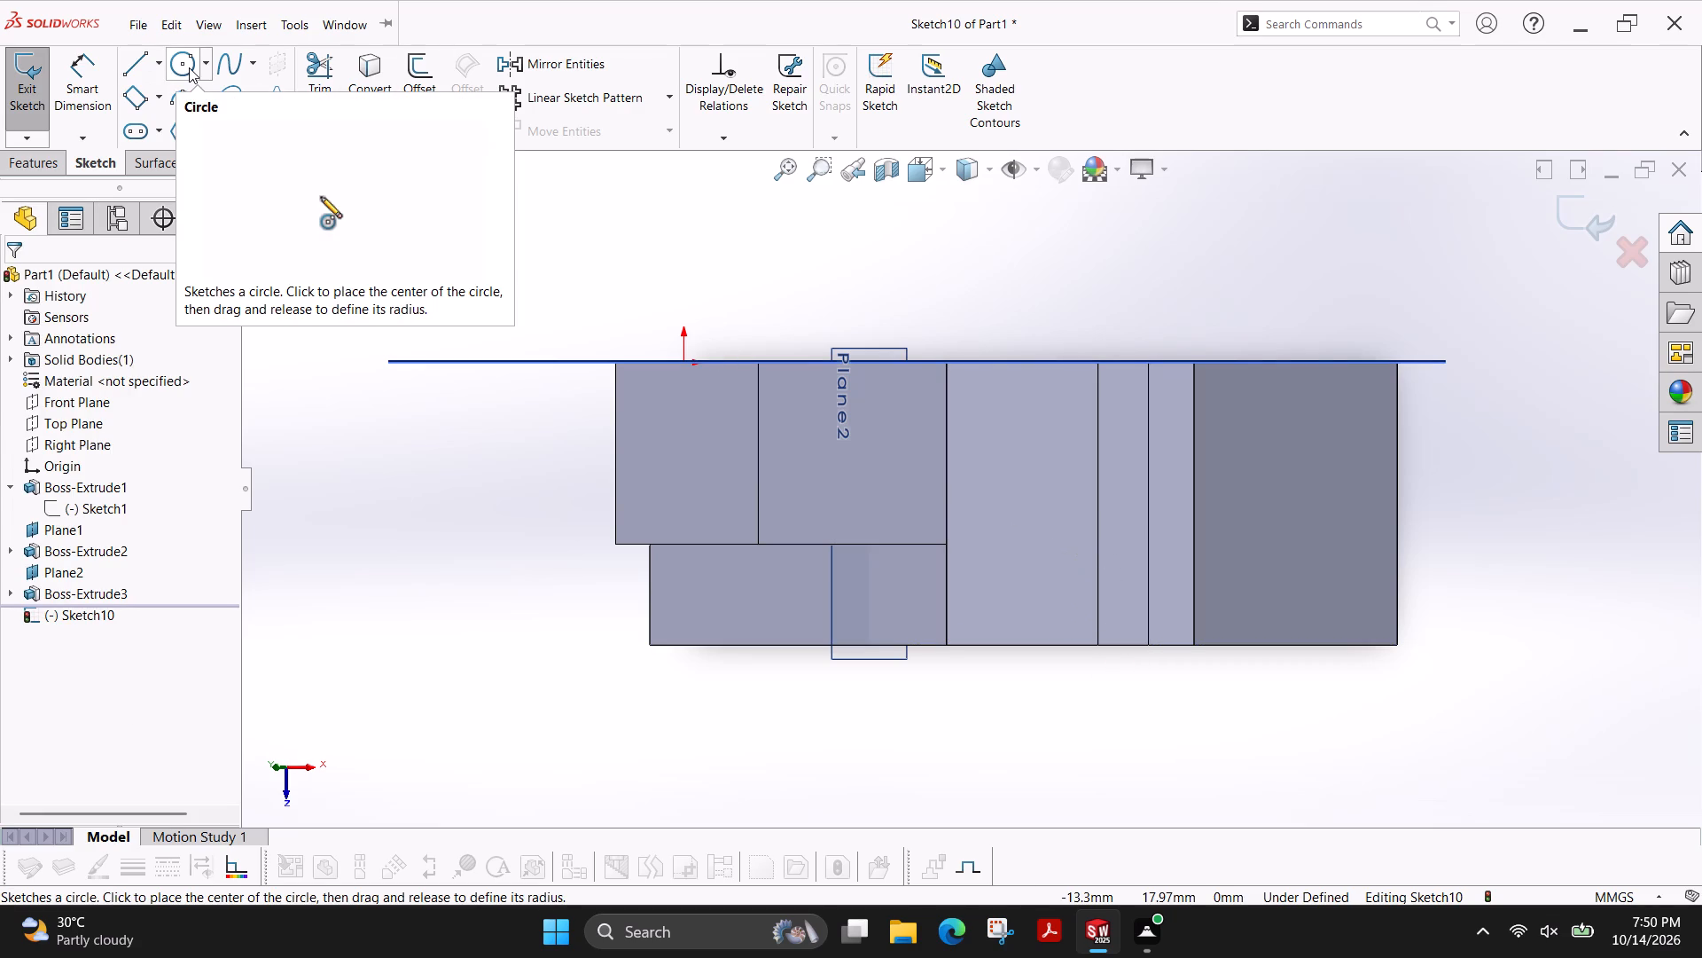
{"action": "left_click", "coordinate": [135, 75]}
{"action": "left_click", "coordinate": [947, 645]}
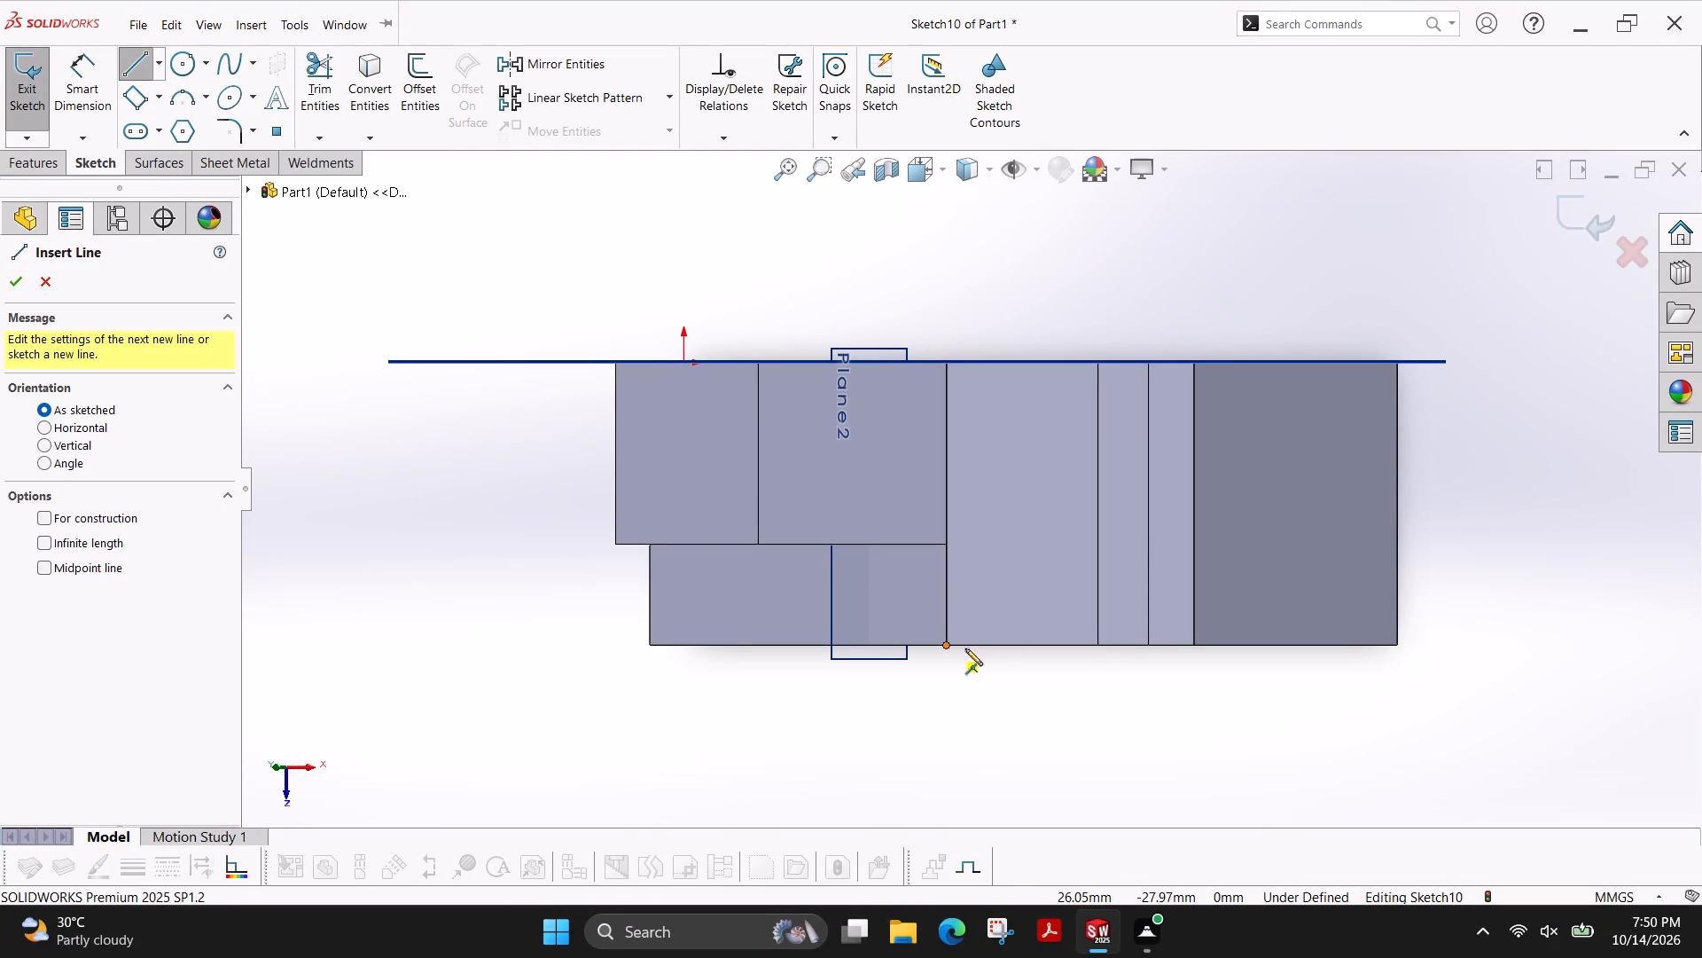
{"action": "left_click", "coordinate": [1097, 646]}
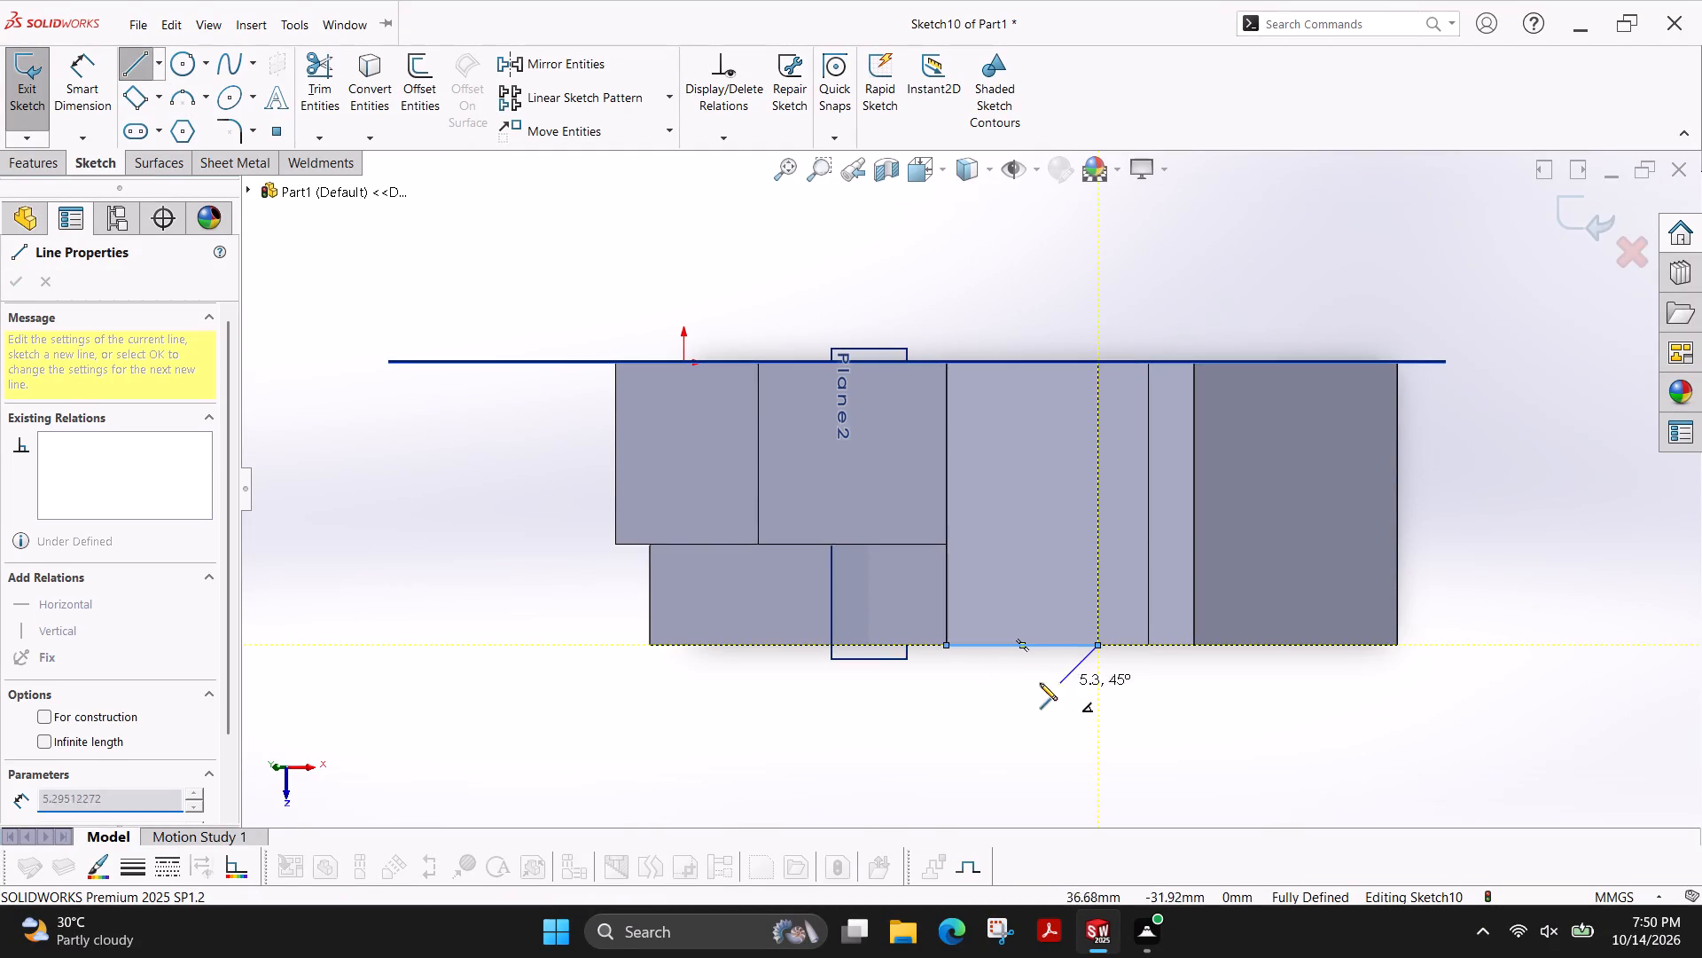
{"action": "key", "text": "Escape"}
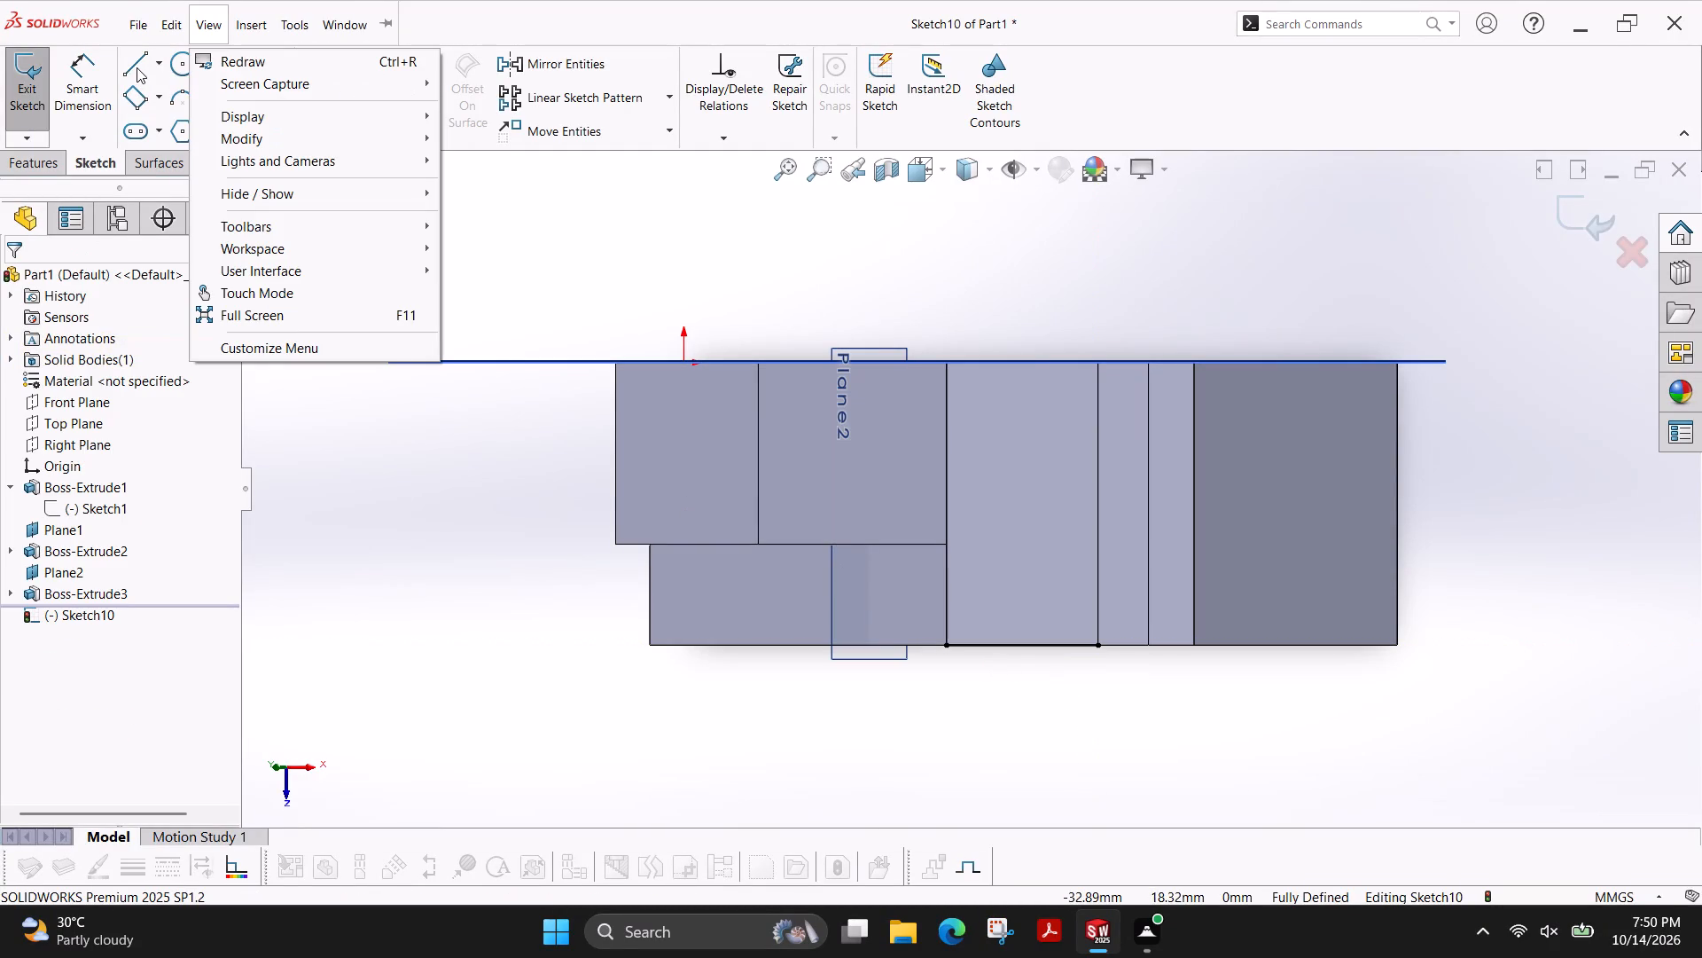
Draw a 28 mm guide line across the face from the front edge line's midpoint to the back edge.
{"action": "left_click", "coordinate": [128, 68]}
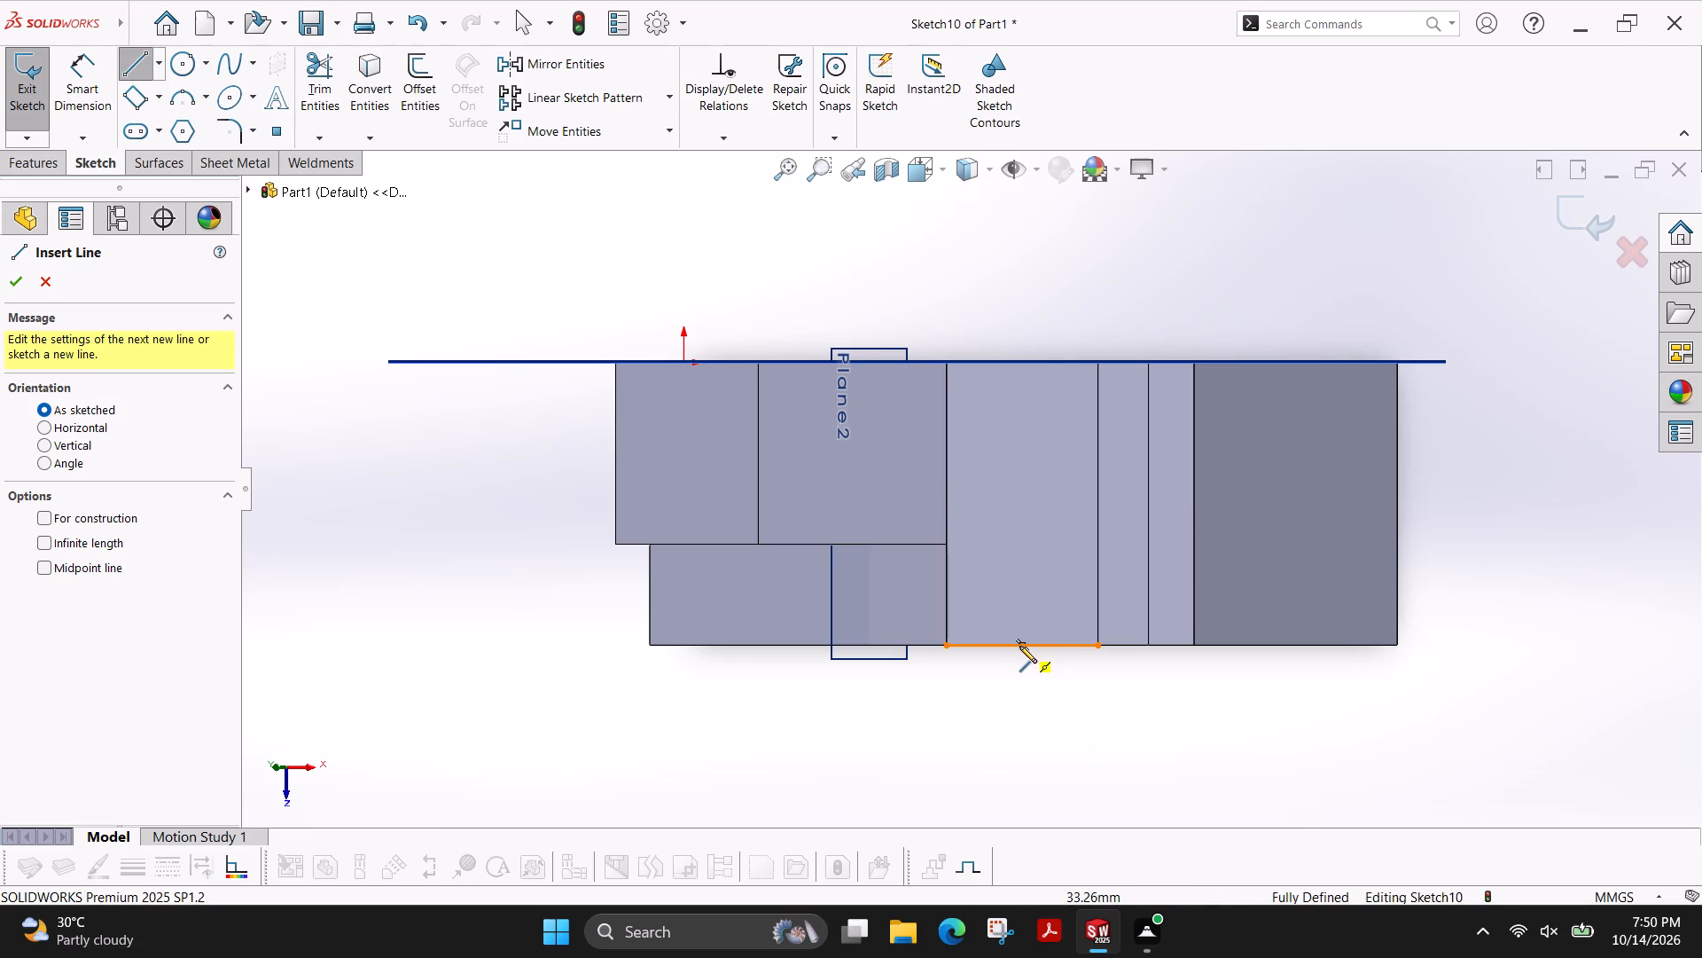
{"action": "left_click", "coordinate": [1022, 647]}
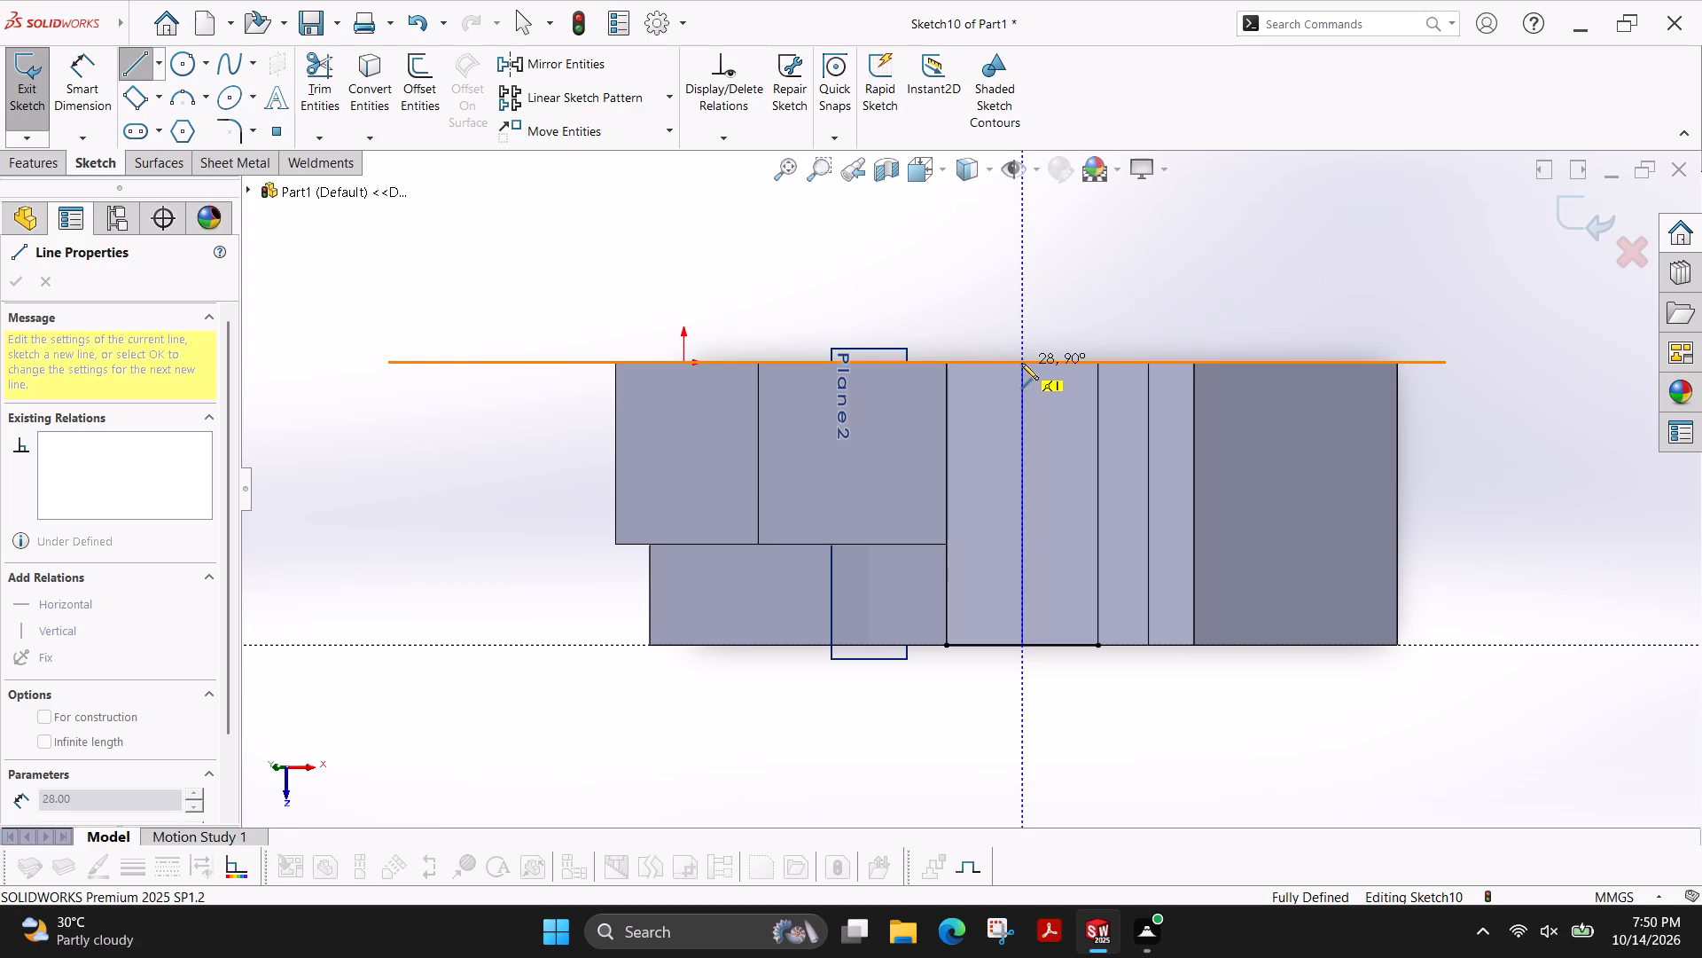
{"action": "left_click", "coordinate": [1021, 363]}
{"action": "key", "text": "Escape"}
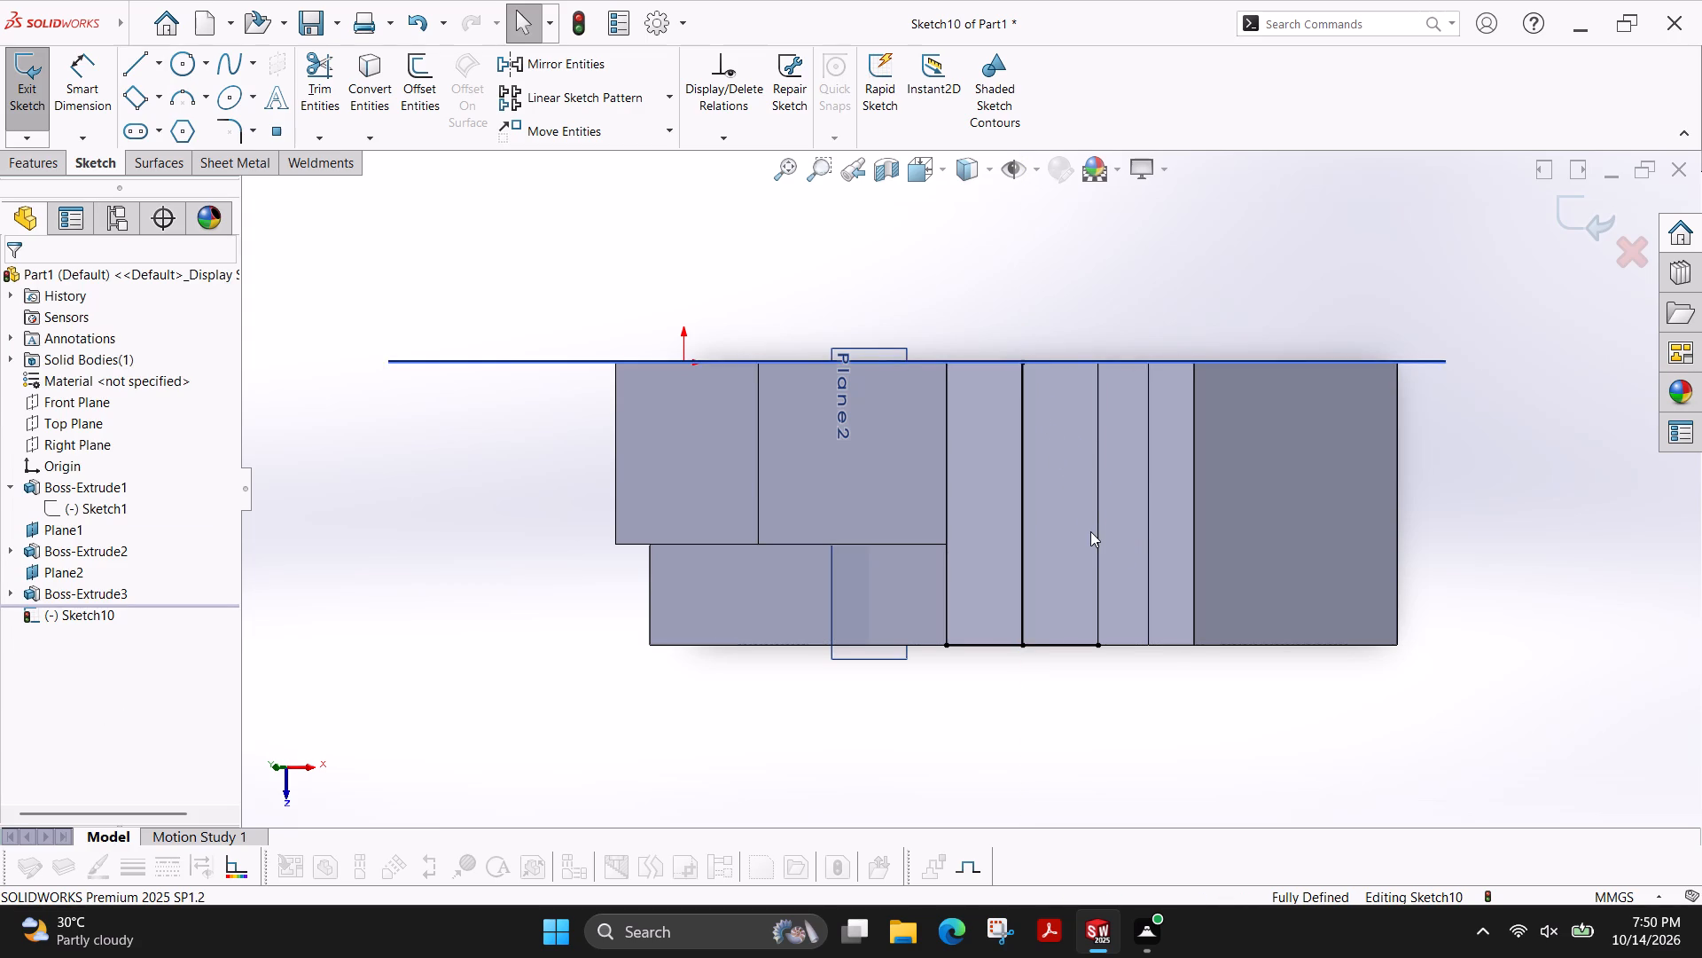
Sketch two circles centred on the guide line, about 5.9 mm in diameter near the back edge and about 6.4 mm near the front.
{"action": "left_click", "coordinate": [185, 63]}
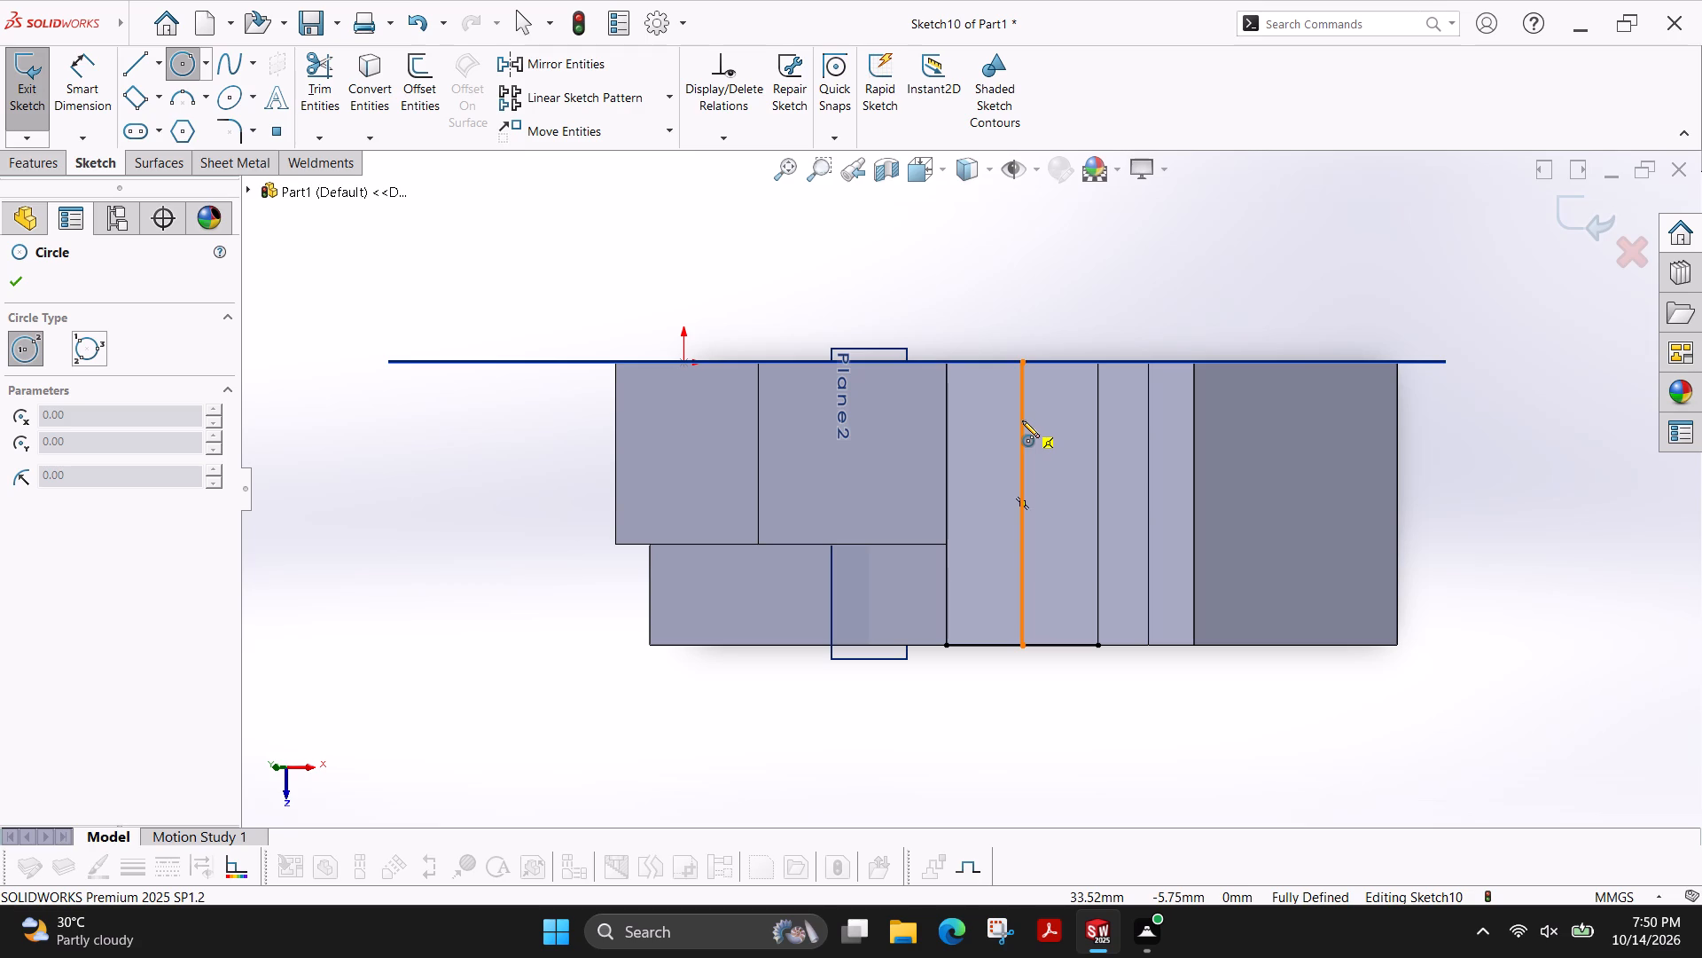
{"action": "left_click", "coordinate": [1022, 420]}
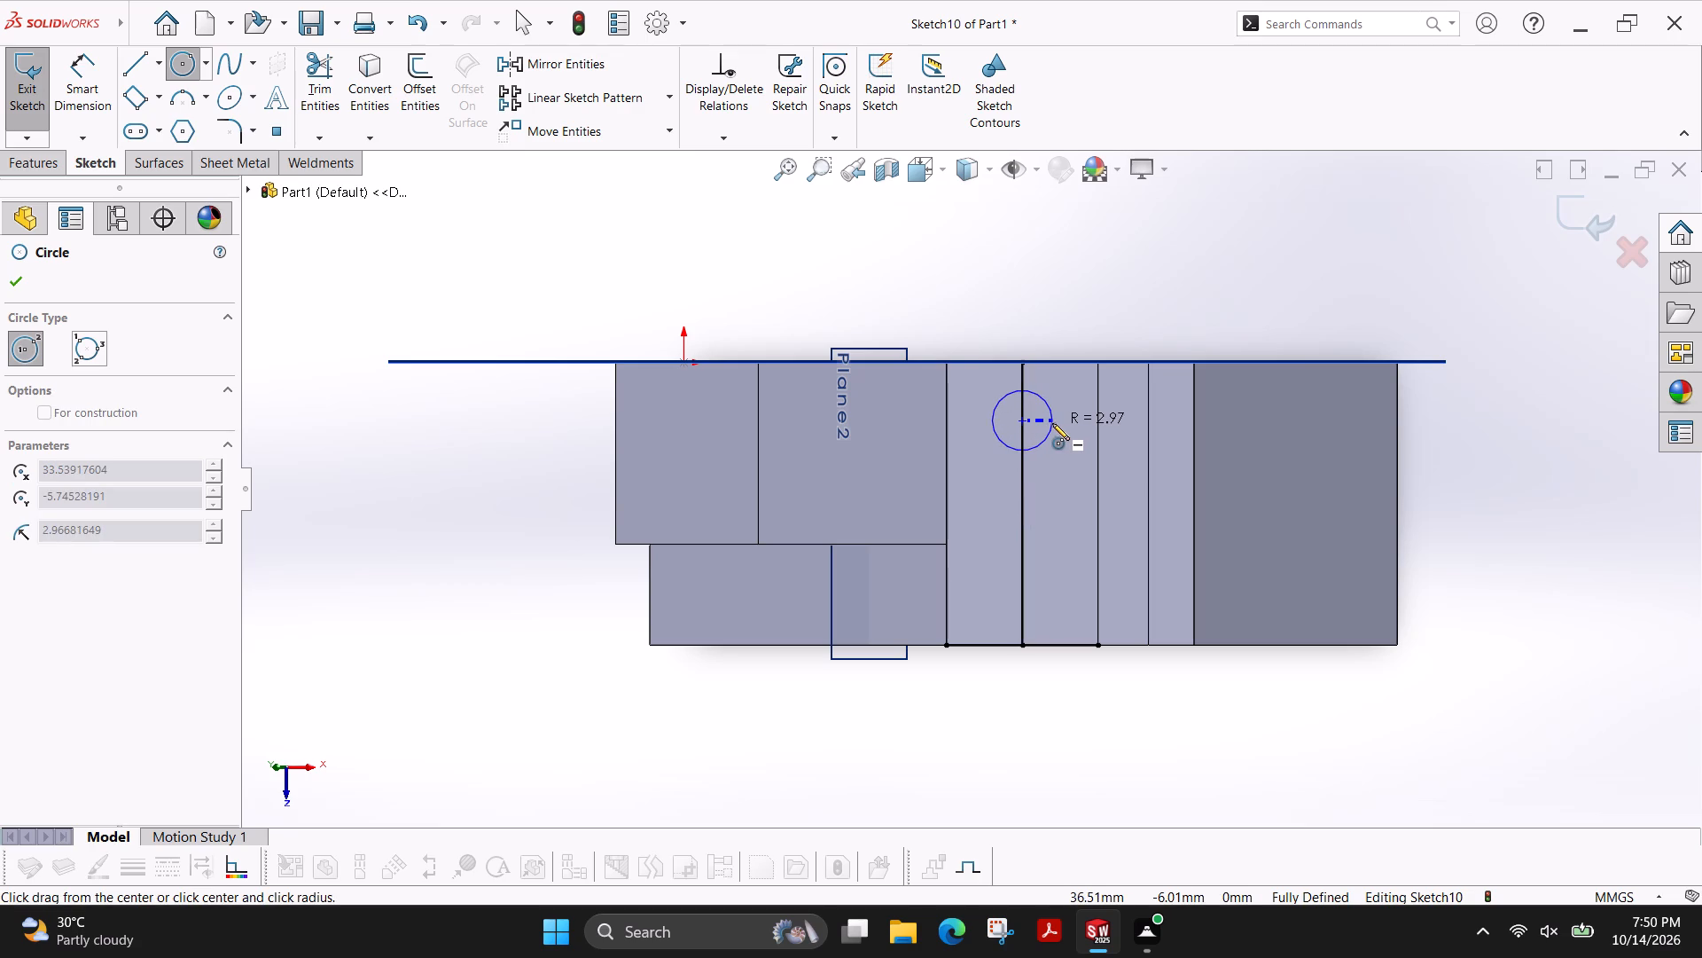
{"action": "left_click", "coordinate": [1052, 423]}
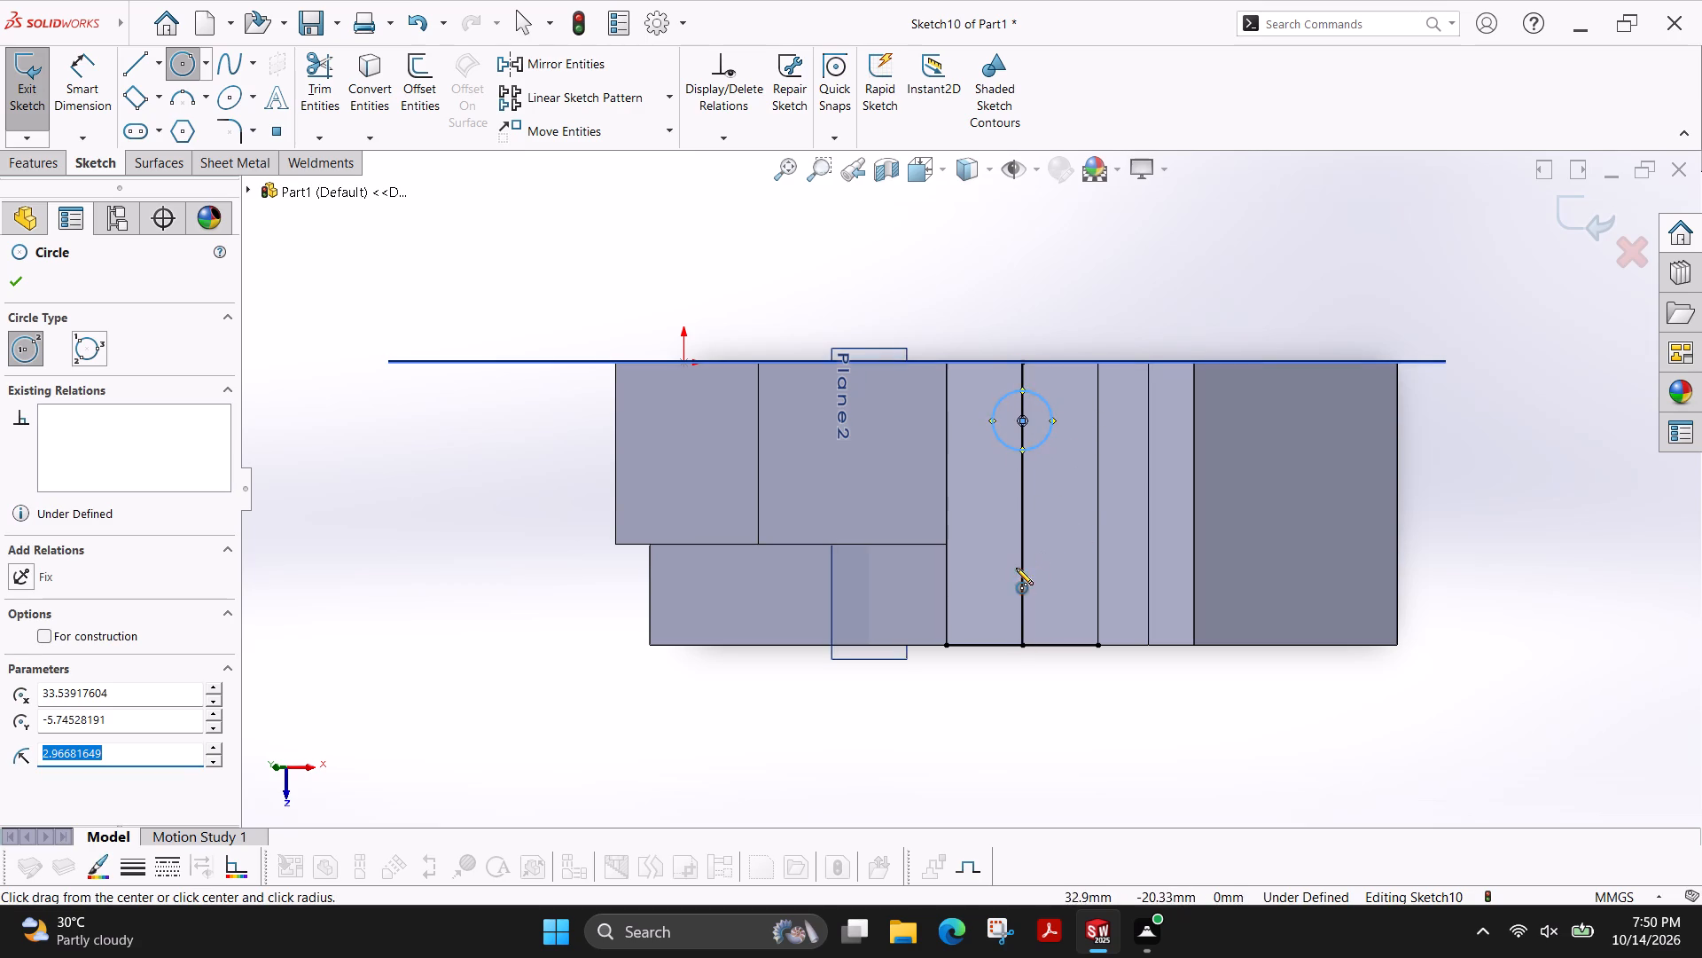
{"action": "left_click", "coordinate": [1021, 575]}
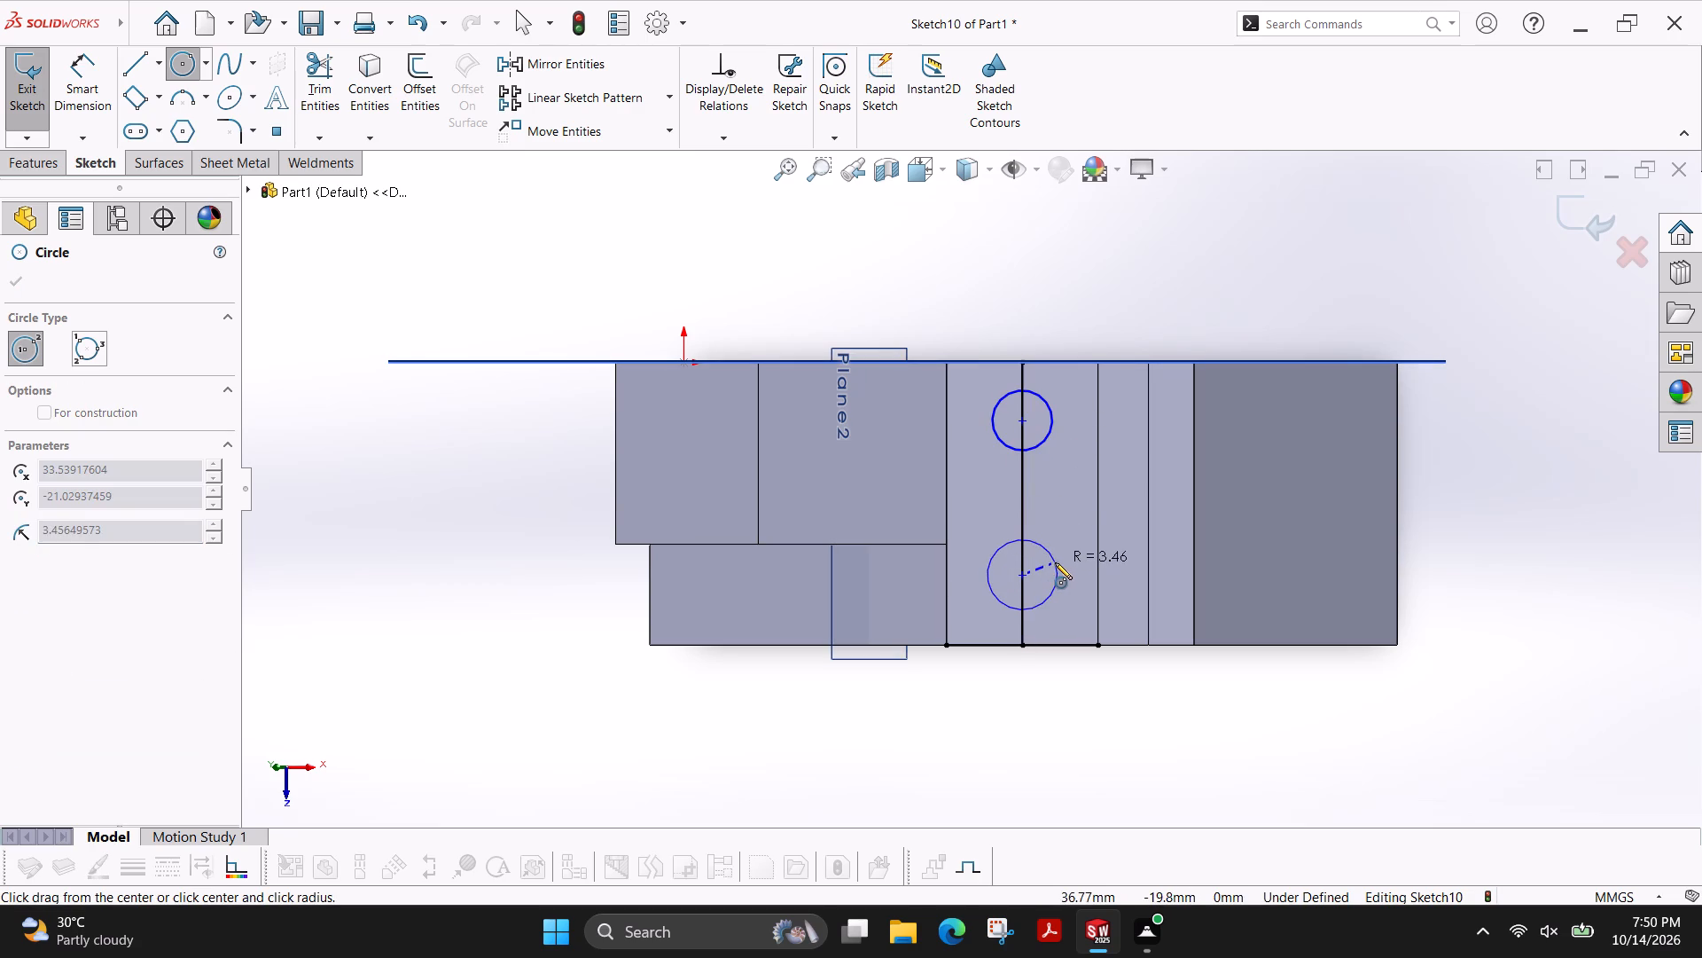
{"action": "left_click", "coordinate": [1052, 562]}
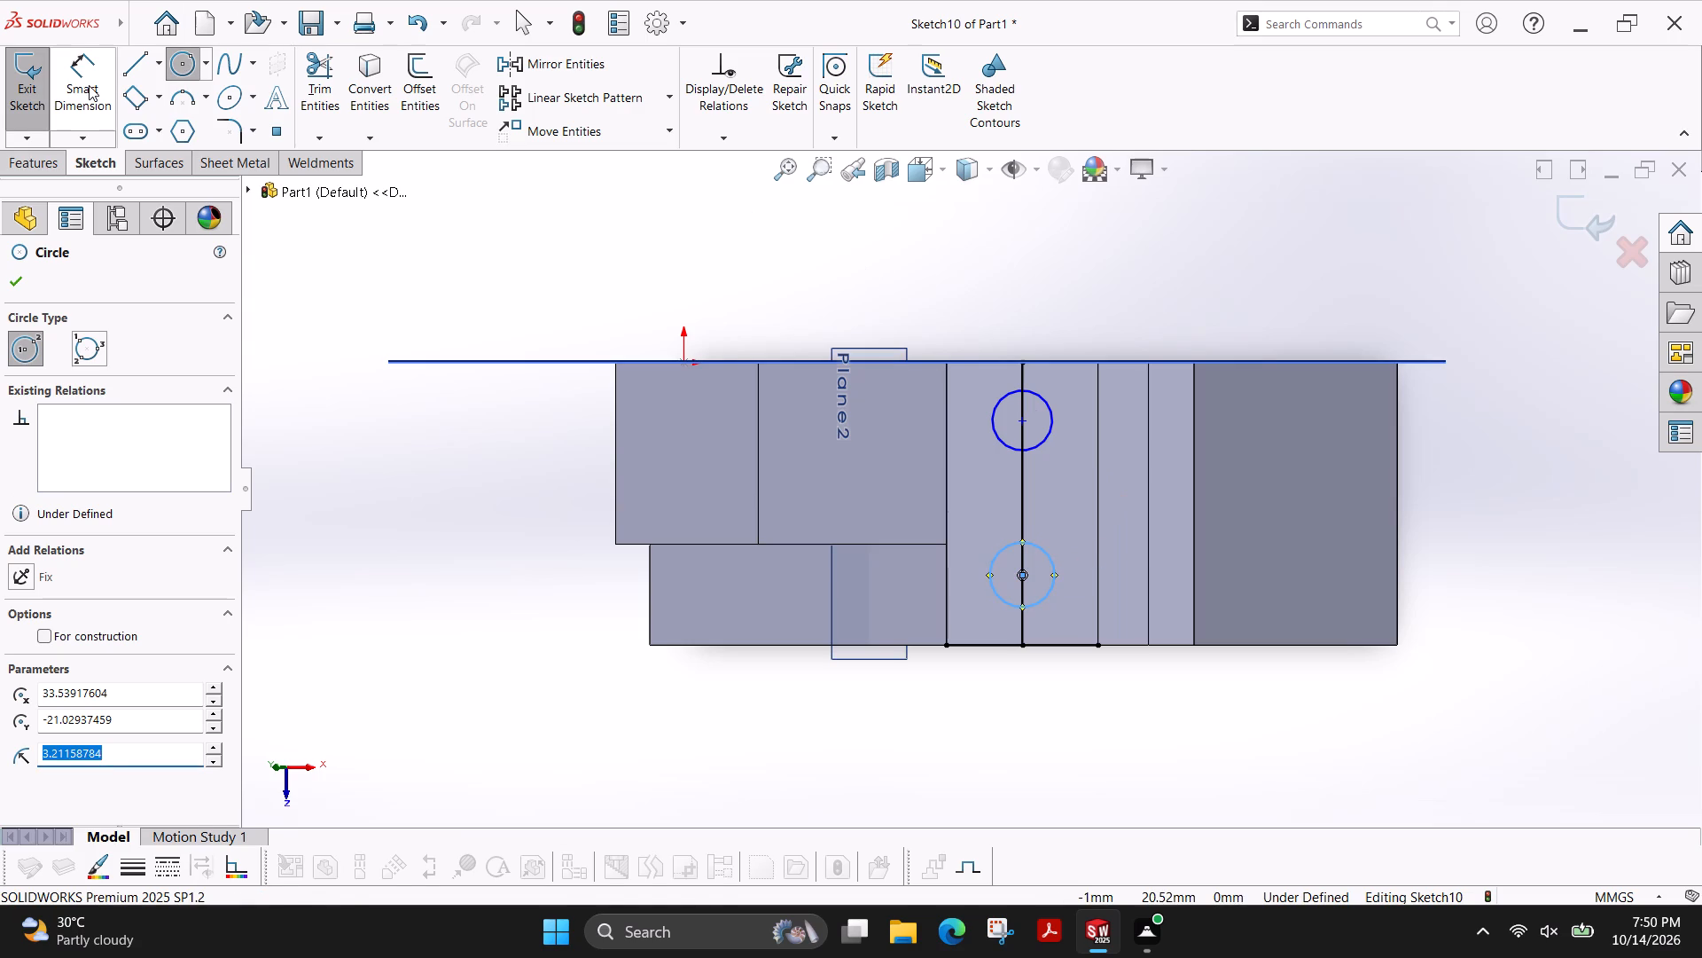
Dimension both circles to a diameter of 6 mm.
{"action": "left_click", "coordinate": [89, 85]}
{"action": "left_click", "coordinate": [1042, 397]}
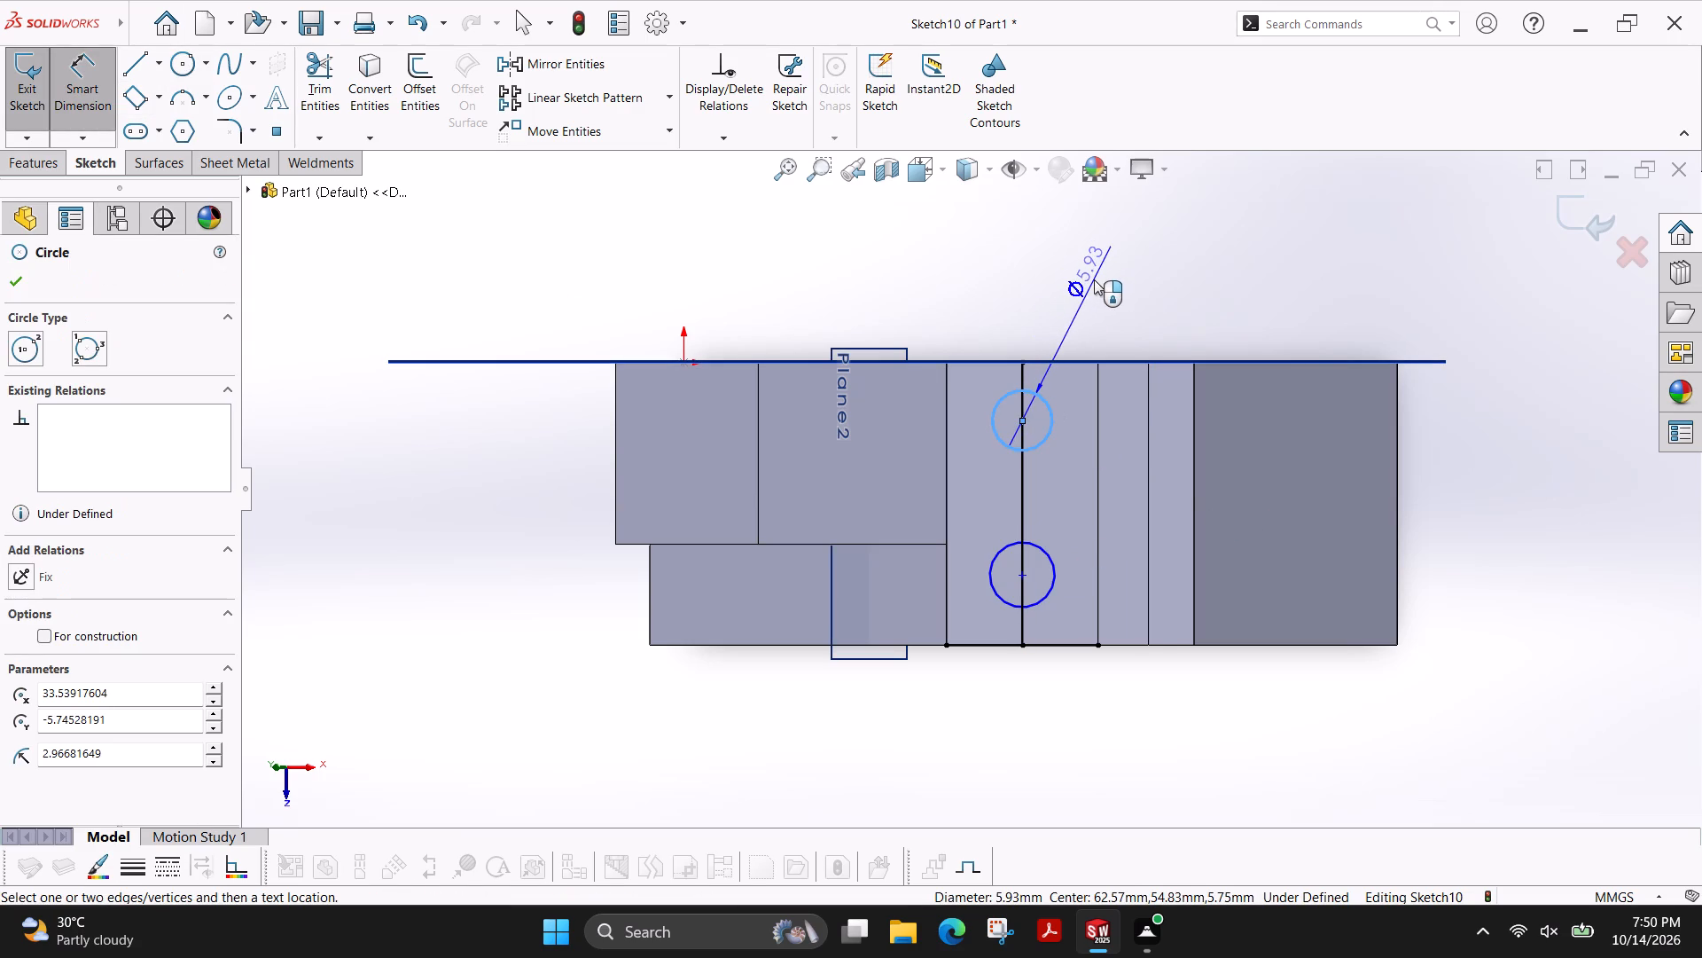
{"action": "left_click", "coordinate": [1094, 279]}
{"action": "key", "text": "6"}
{"action": "key", "text": "Return"}
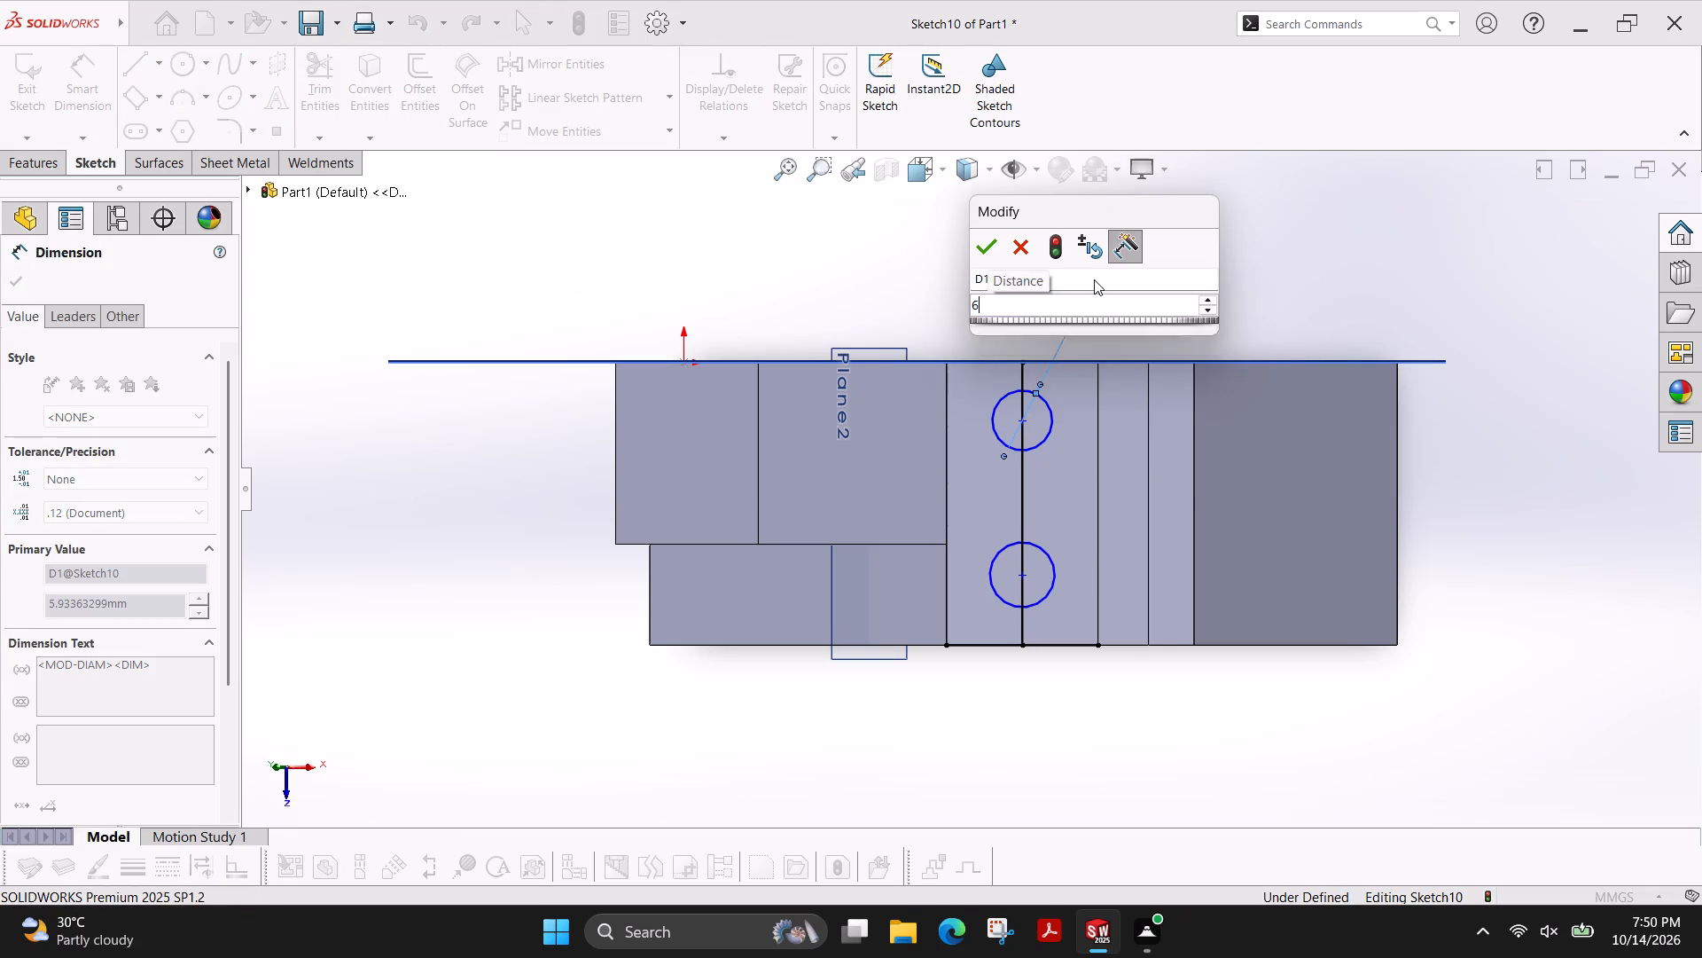
{"action": "left_click", "coordinate": [1000, 601]}
{"action": "left_click", "coordinate": [949, 727]}
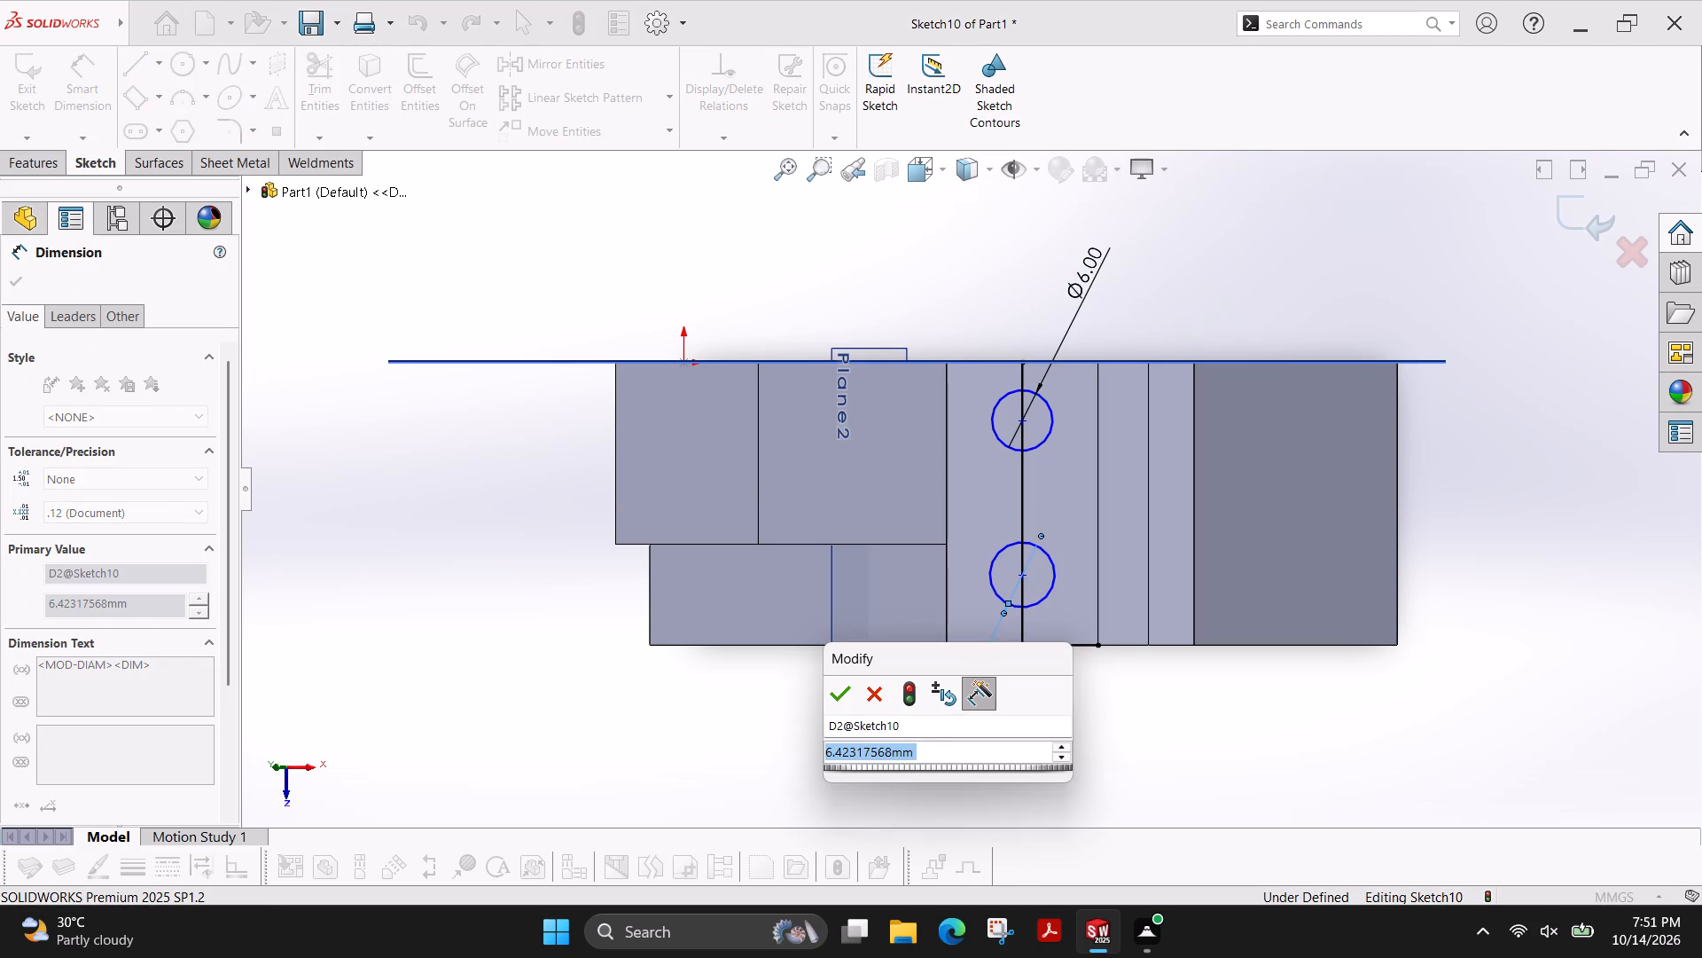
{"action": "key", "text": "6"}
{"action": "key", "text": "Return"}
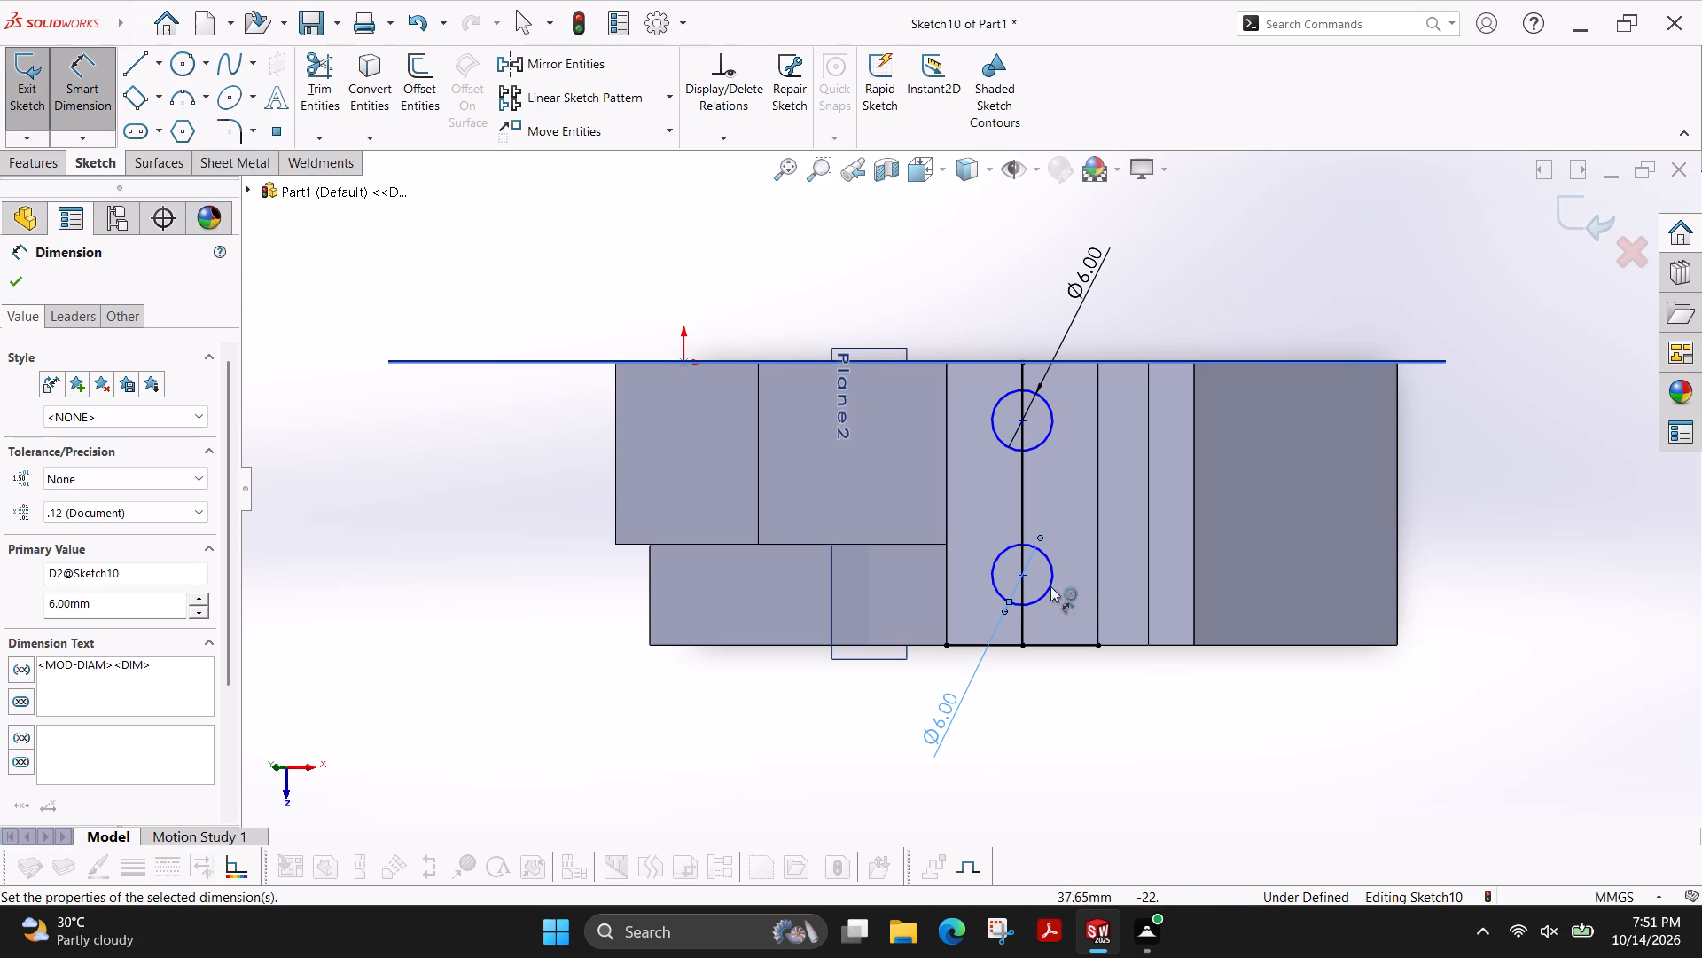
Dimension the front circle's centre 7 mm from the front edge line and the back circle's centre 7 mm from the back plane.
{"action": "left_click", "coordinate": [1023, 575]}
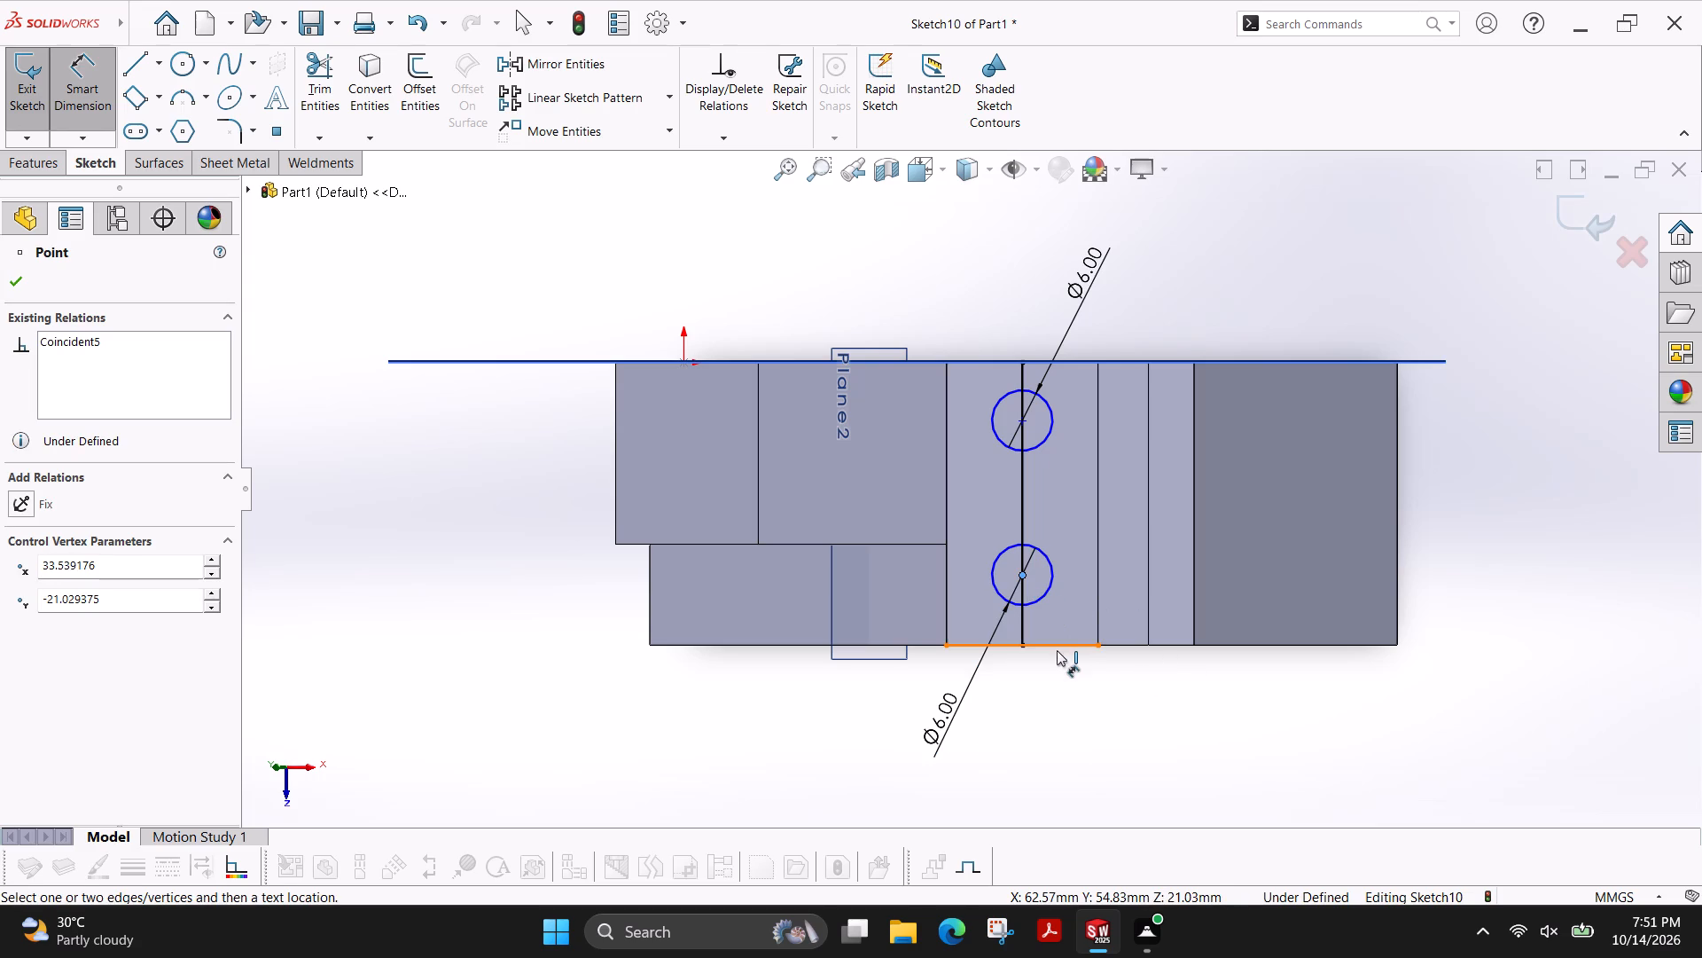
{"action": "left_click", "coordinate": [1058, 642]}
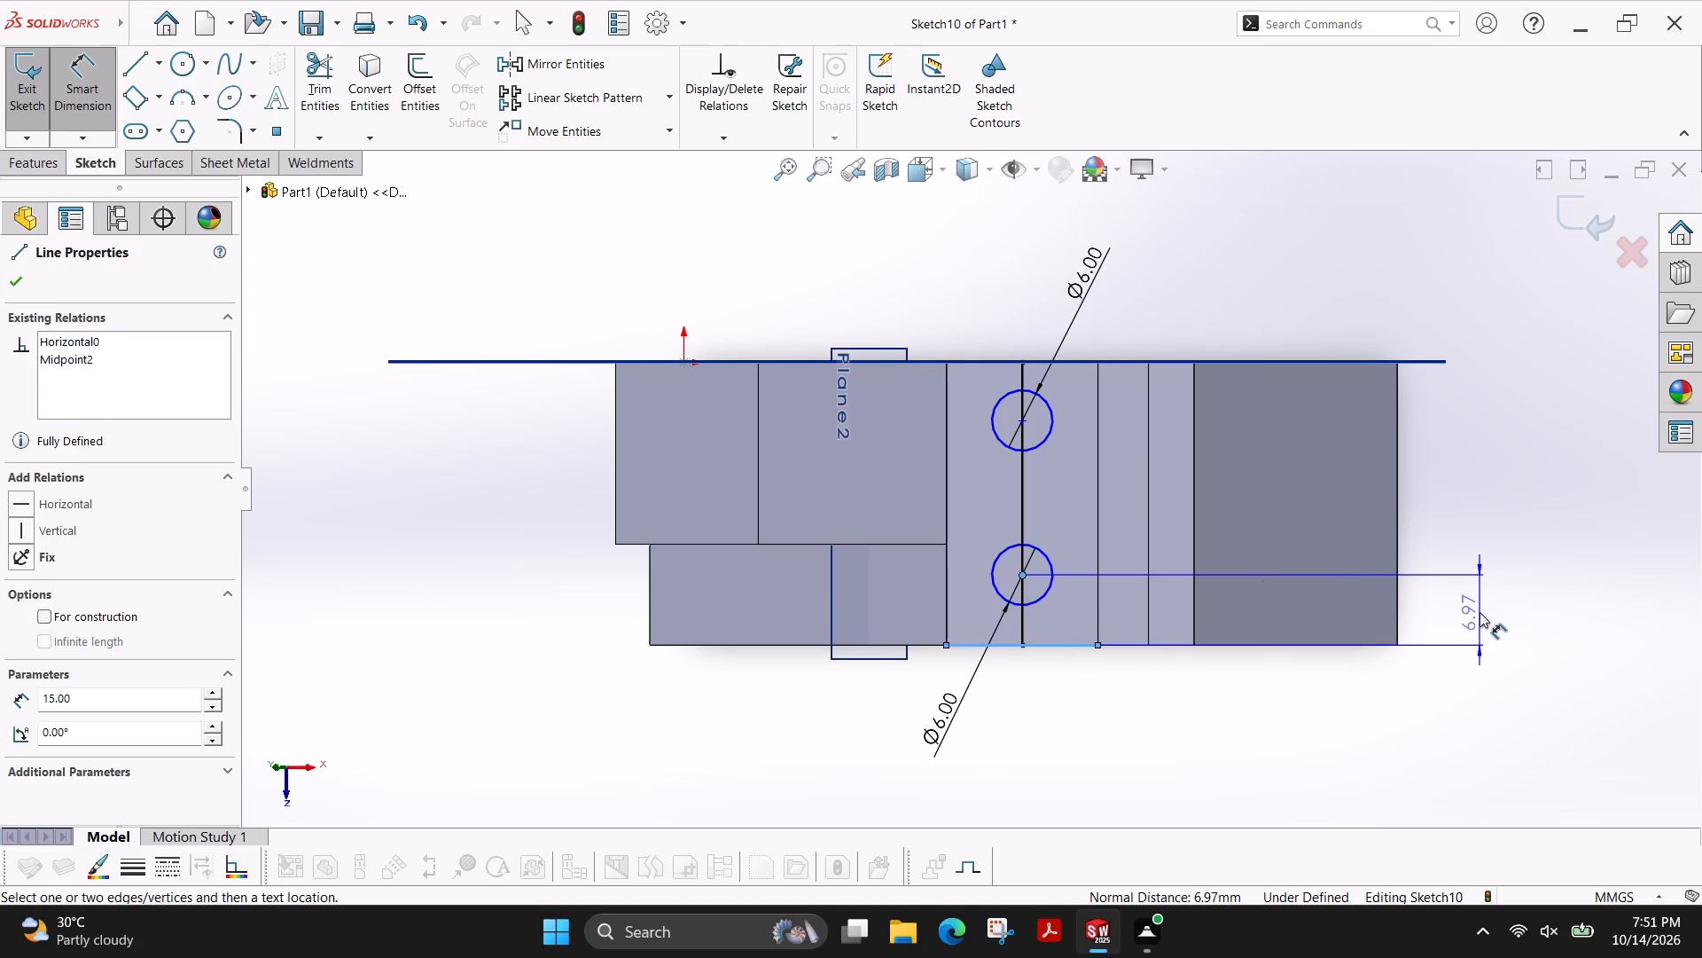
{"action": "left_click", "coordinate": [1479, 612]}
{"action": "key", "text": "7"}
{"action": "key", "text": "Return"}
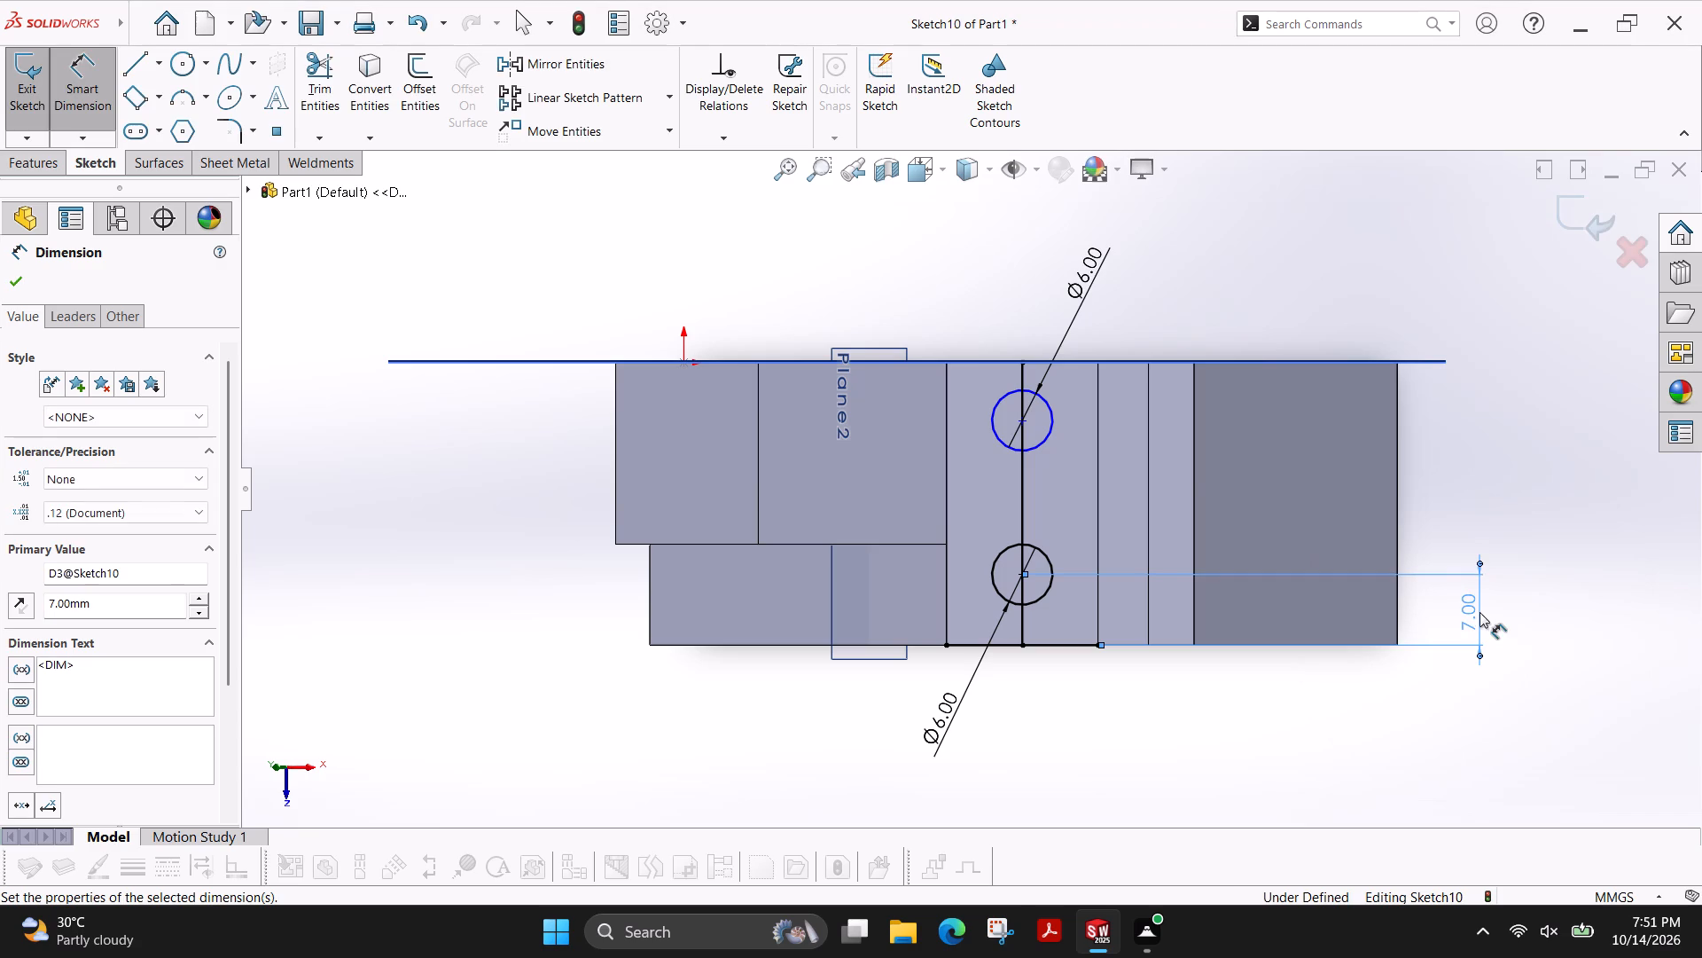
{"action": "left_click", "coordinate": [1024, 420]}
{"action": "left_click", "coordinate": [1070, 358]}
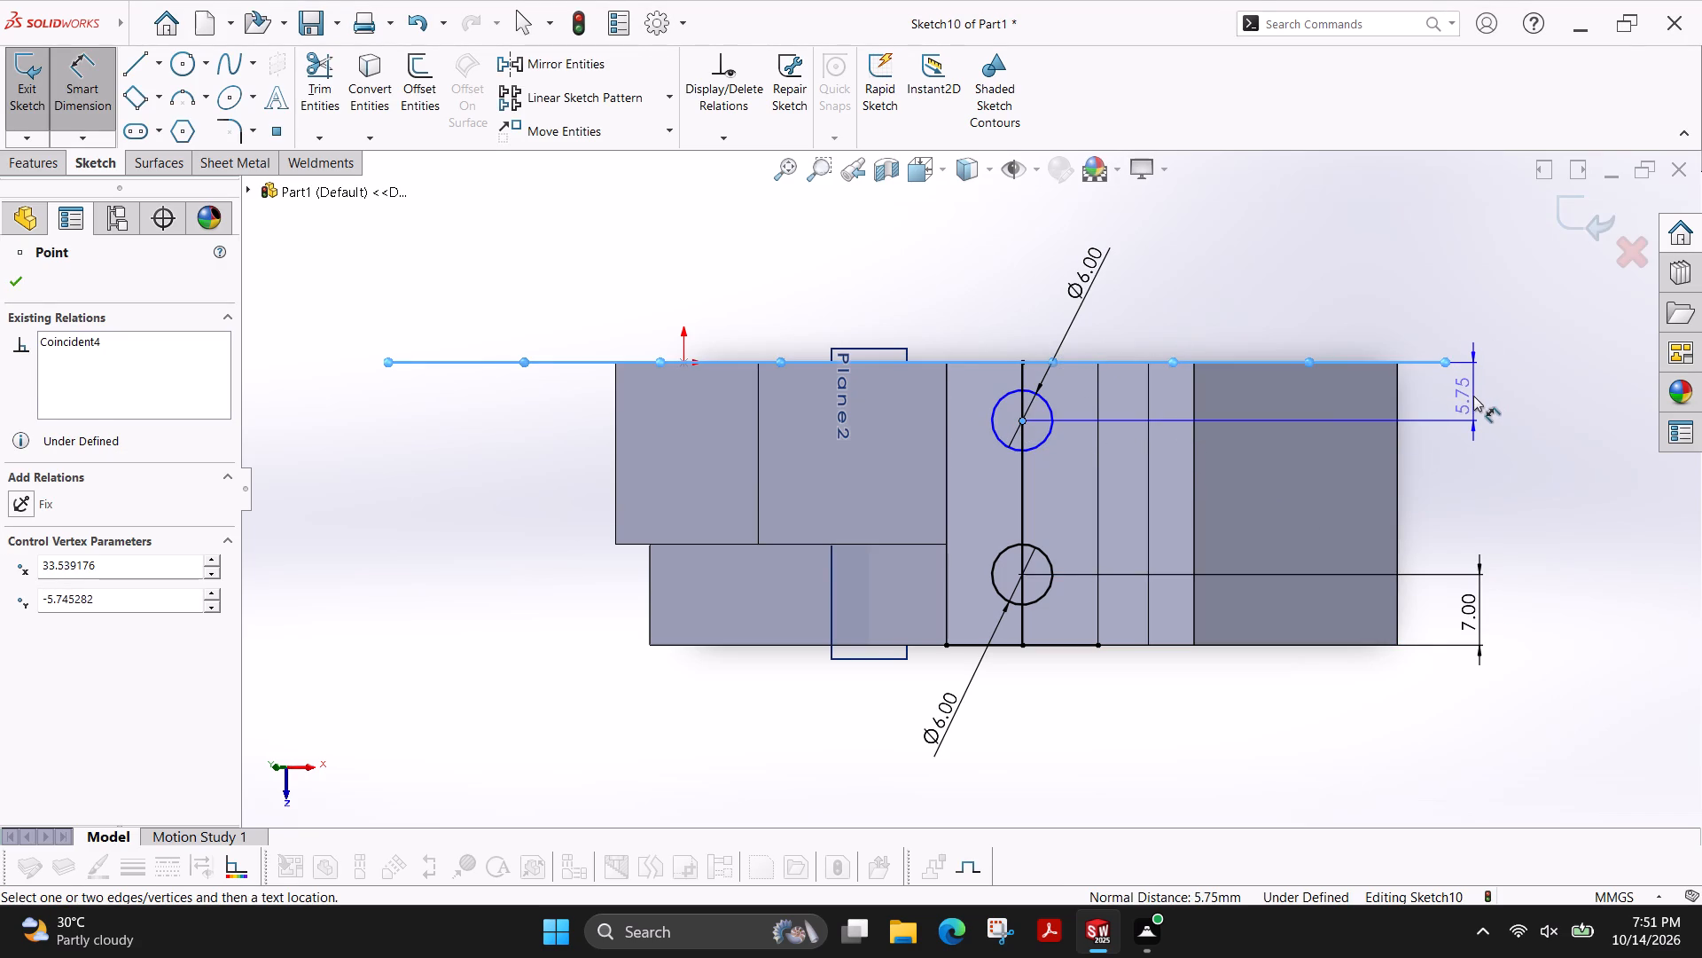
{"action": "left_click", "coordinate": [1473, 396]}
{"action": "key", "text": "7"}
{"action": "key", "text": "Return"}
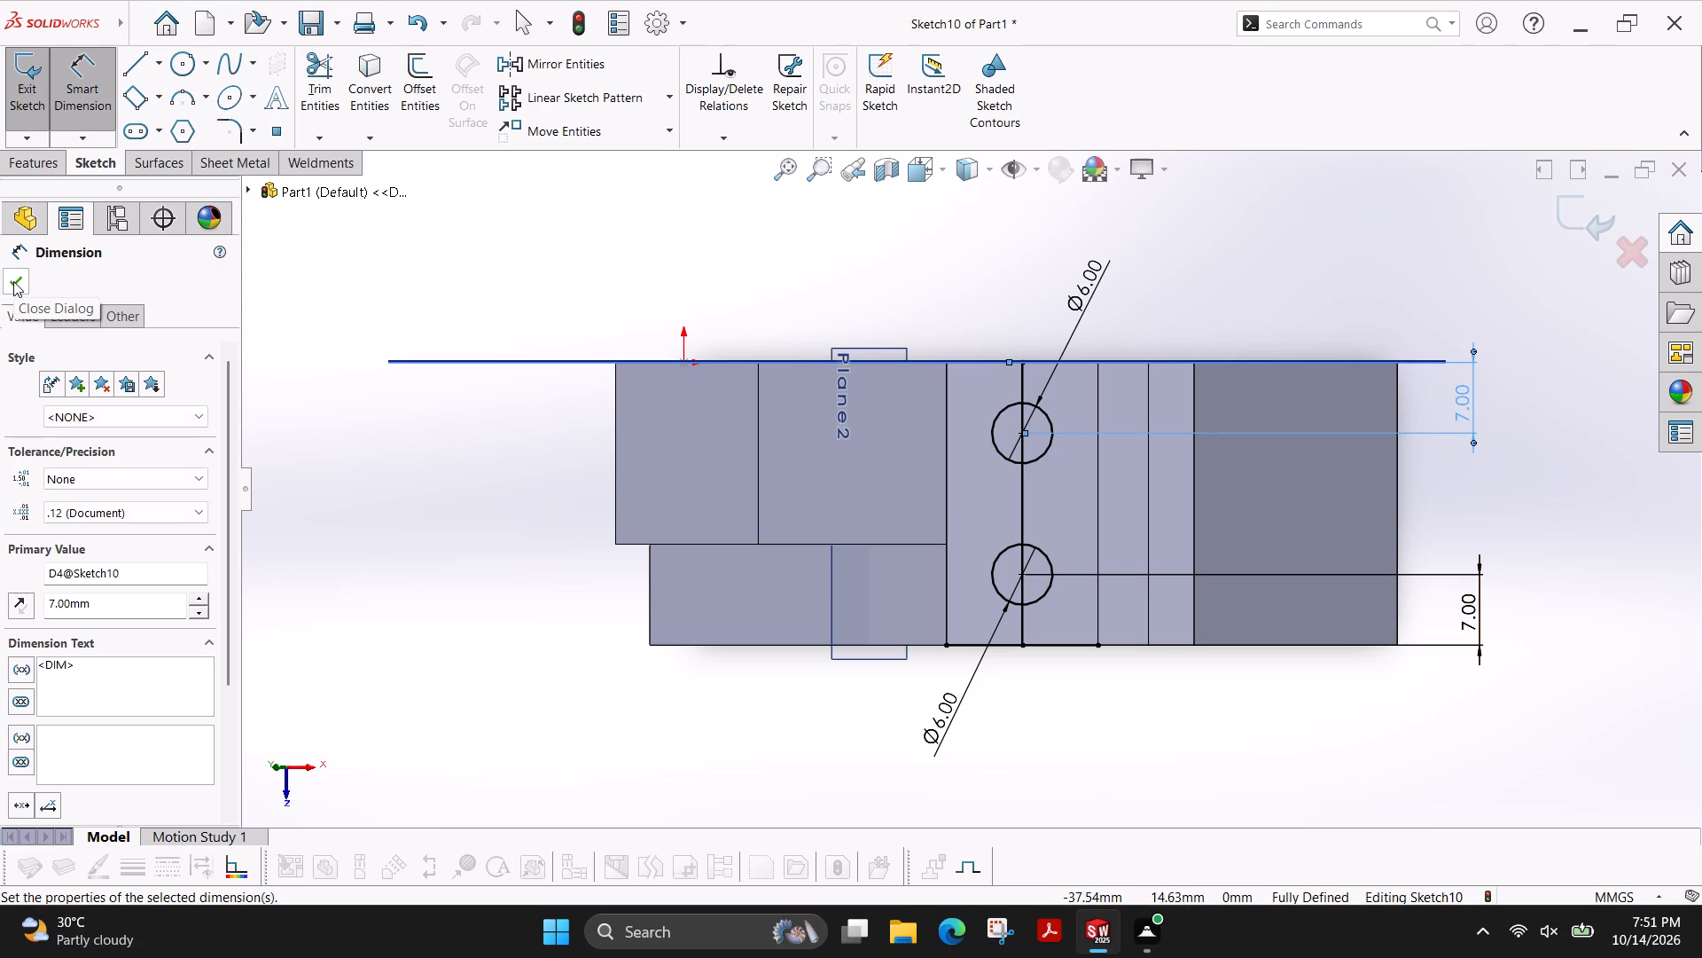
Trim away the guide line and the front edge line so only the two circles are left, and finish trimming.
{"action": "left_click", "coordinate": [316, 72]}
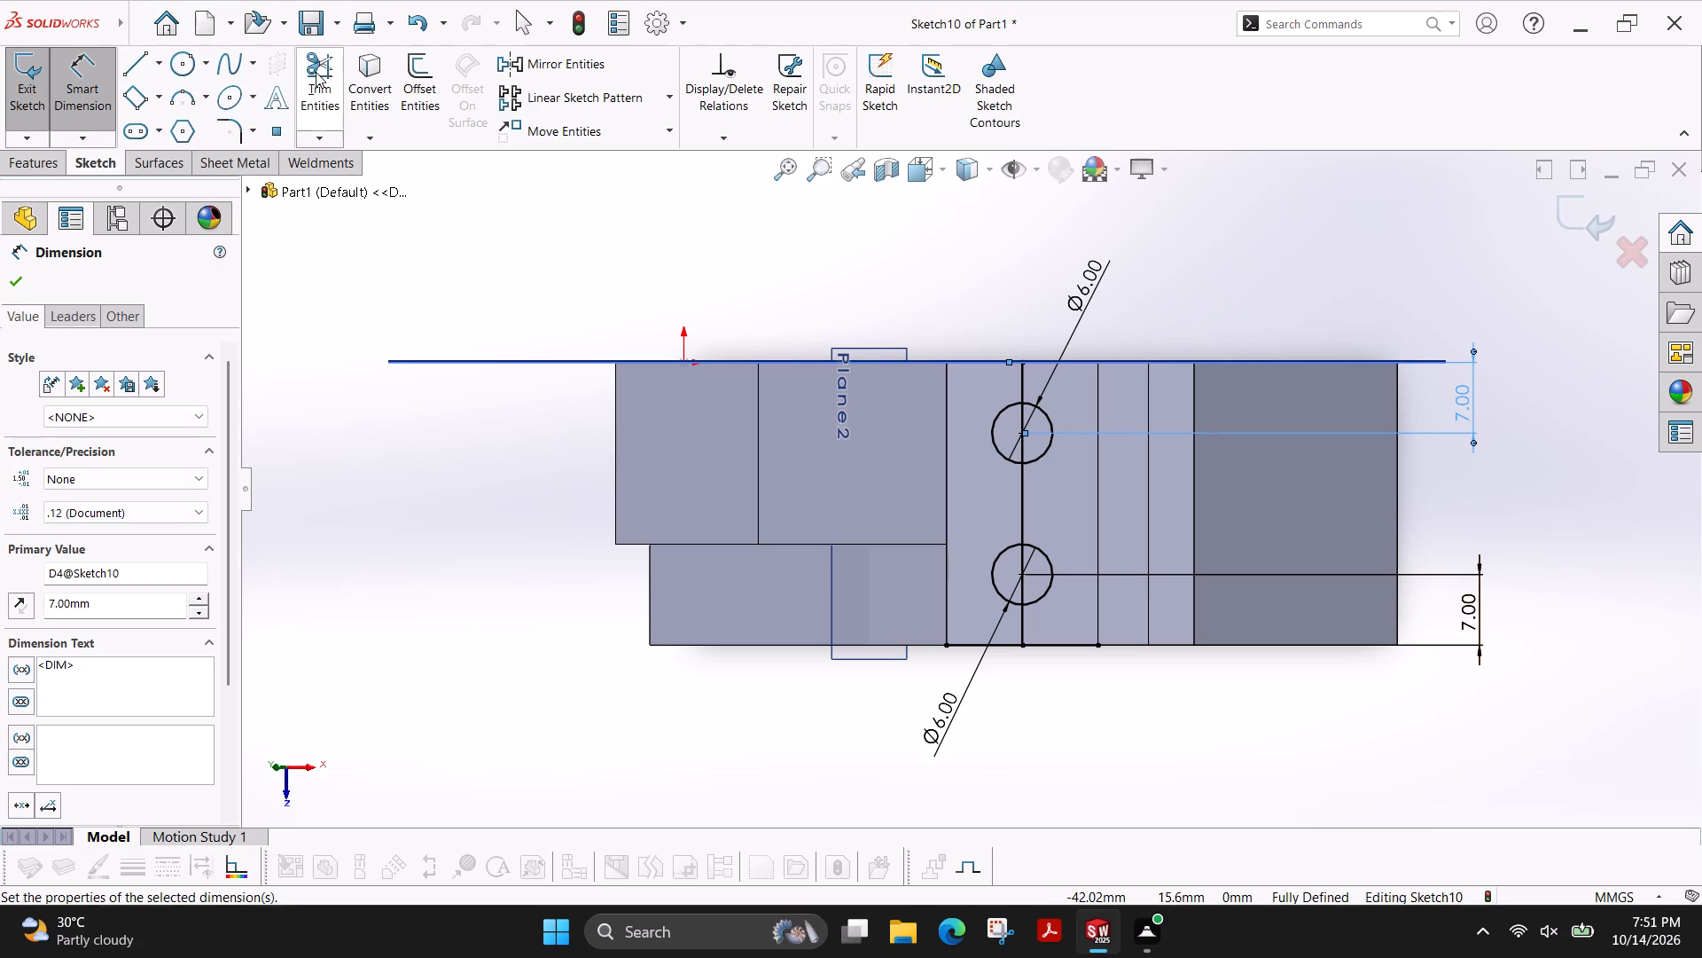
{"action": "left_click_drag", "start_coordinate": [1047, 486], "coordinate": [1008, 493]}
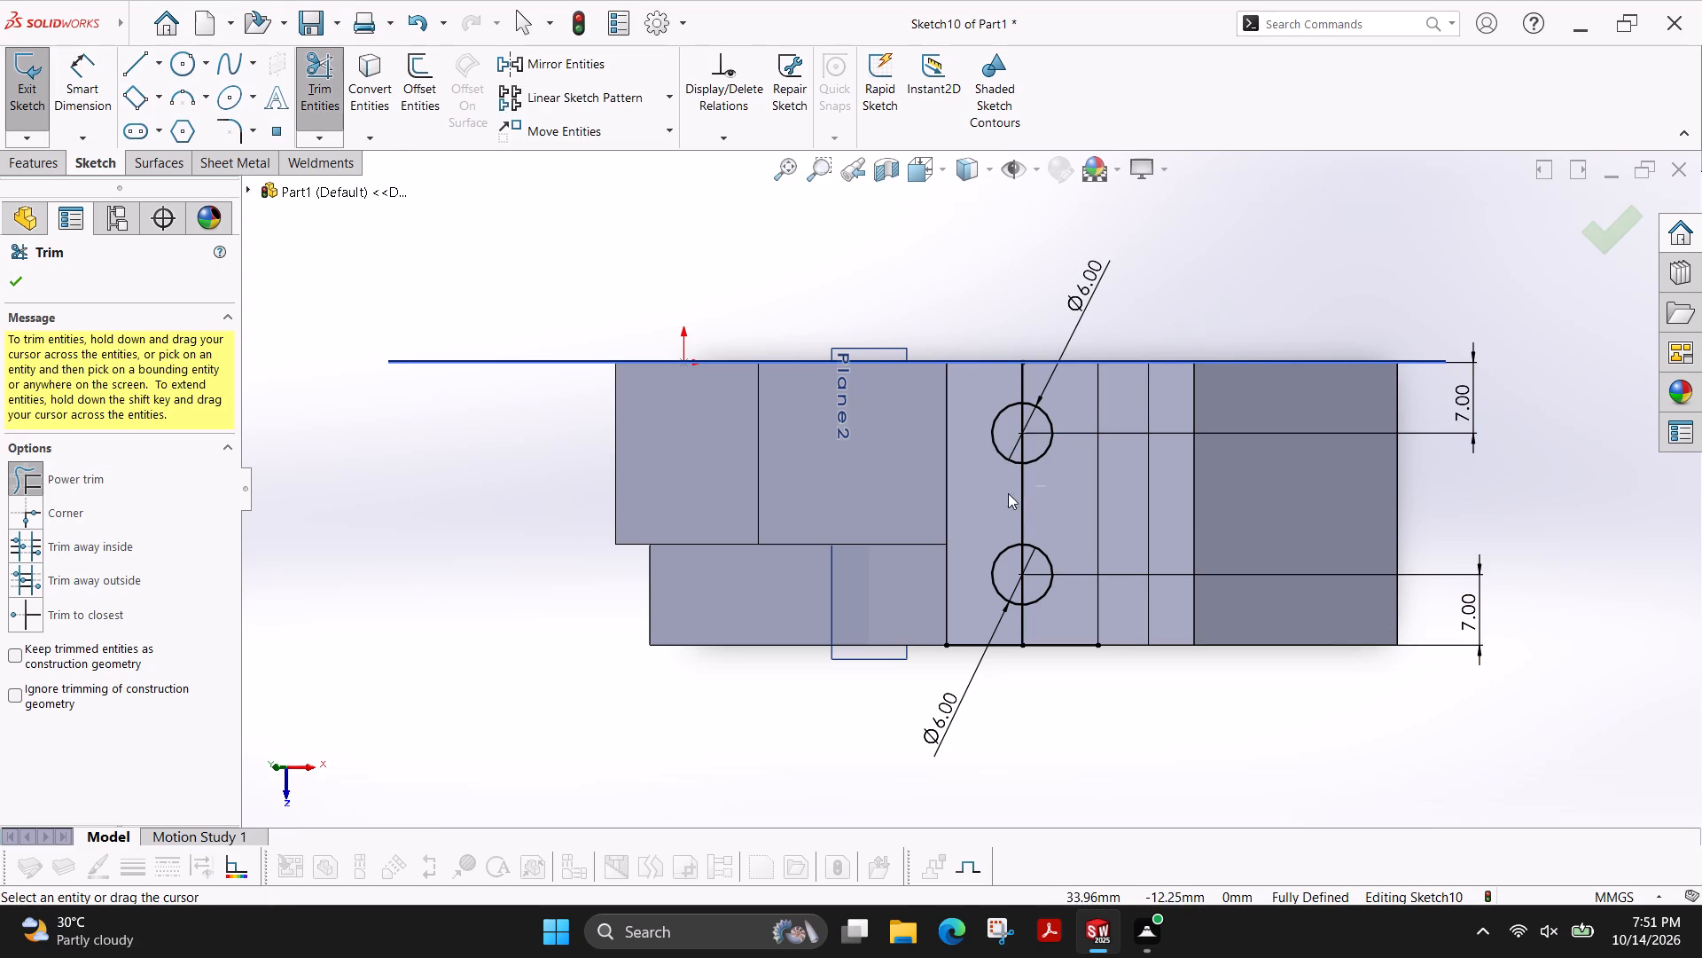
{"action": "left_click_drag", "start_coordinate": [1008, 493], "coordinate": [995, 494]}
{"action": "left_click_drag", "start_coordinate": [1011, 386], "coordinate": [1037, 381]}
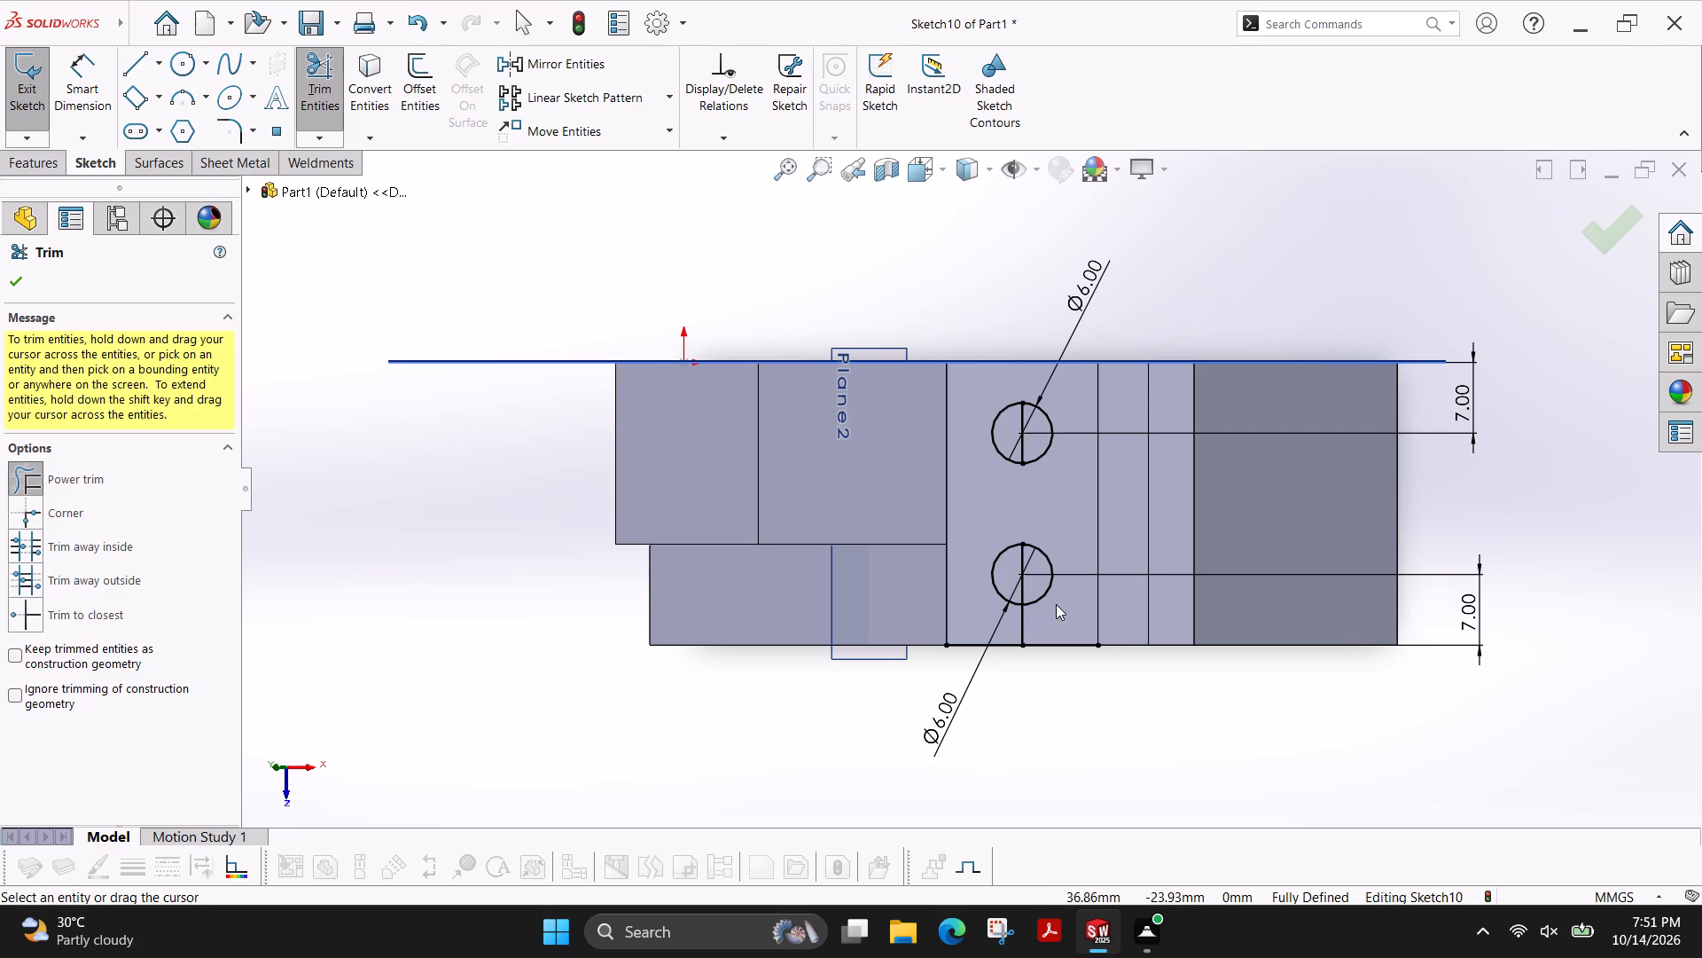
{"action": "left_click_drag", "start_coordinate": [1044, 620], "coordinate": [992, 624]}
{"action": "left_click_drag", "start_coordinate": [996, 623], "coordinate": [1044, 611]}
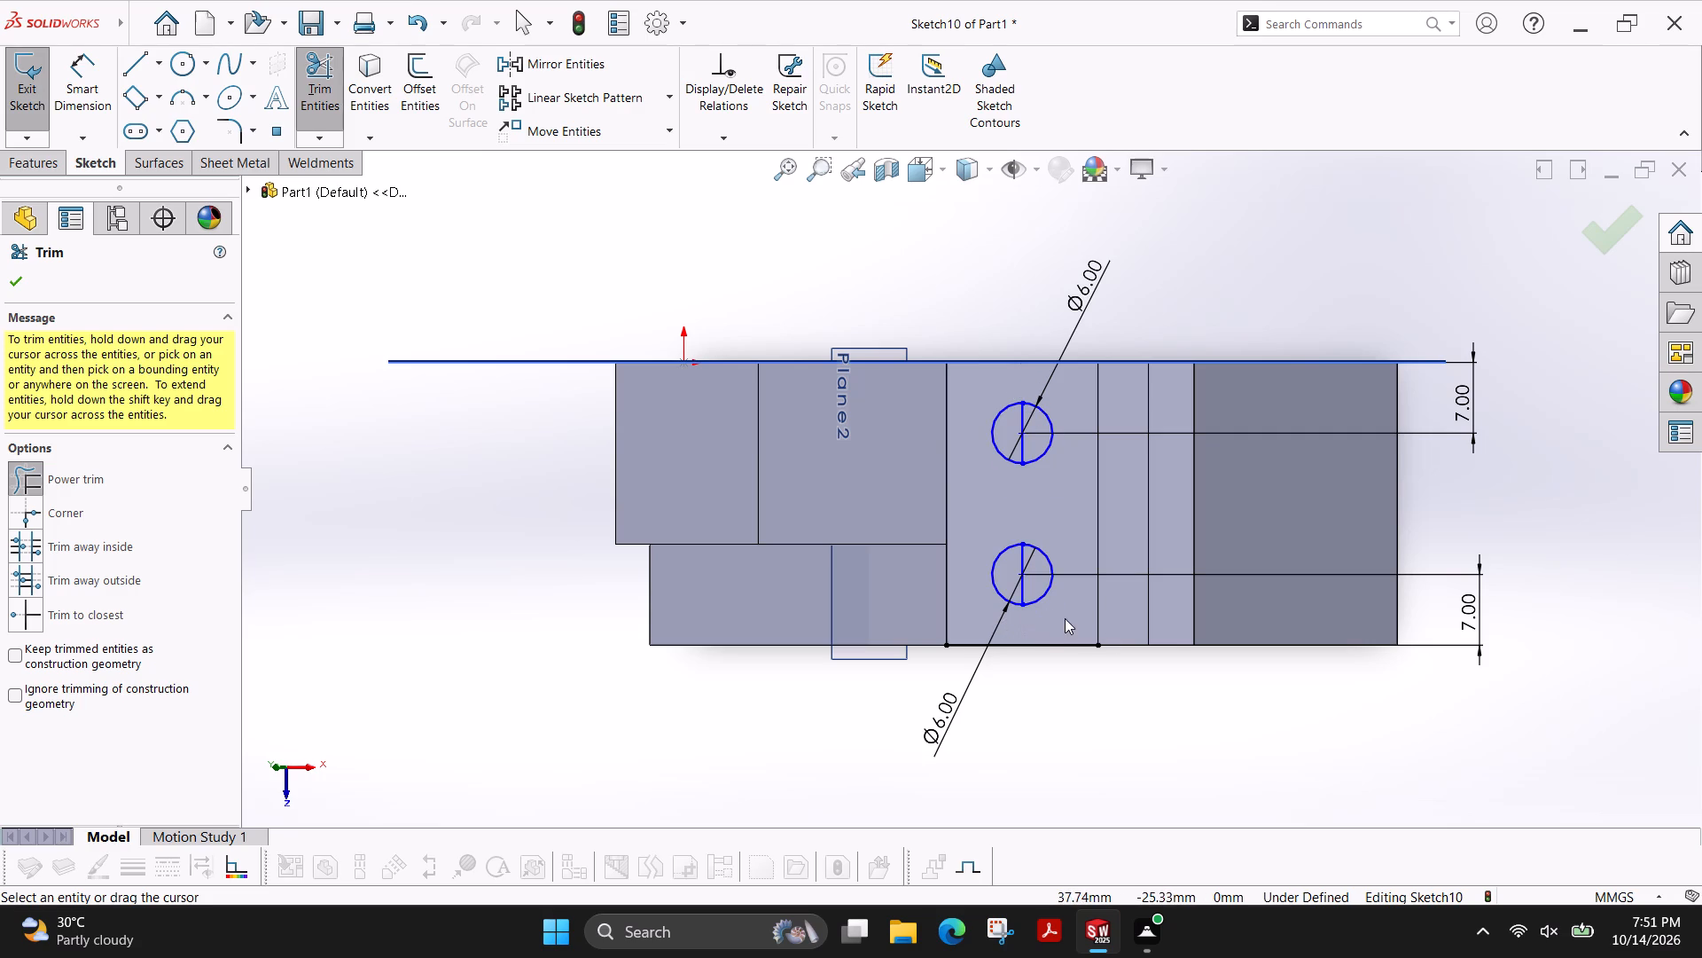
{"action": "left_click_drag", "start_coordinate": [1065, 618], "coordinate": [1025, 693]}
{"action": "left_click_drag", "start_coordinate": [1034, 334], "coordinate": [991, 386]}
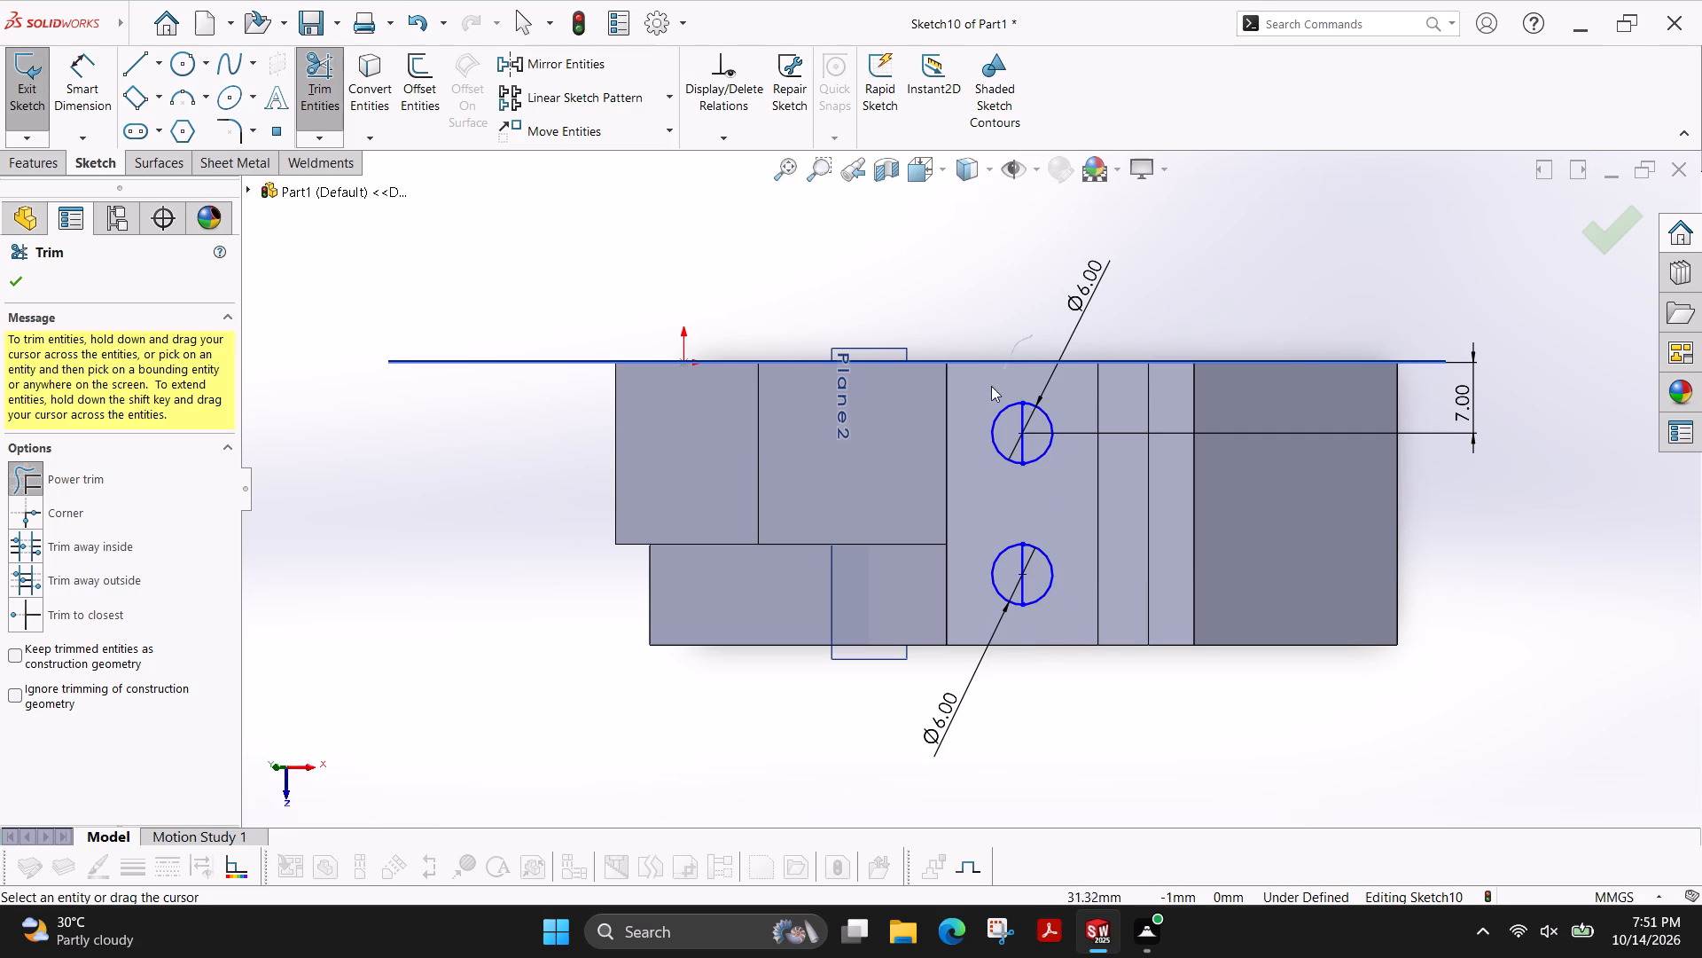
{"action": "left_click_drag", "start_coordinate": [991, 386], "coordinate": [987, 389]}
{"action": "left_click_drag", "start_coordinate": [1032, 428], "coordinate": [1016, 436]}
{"action": "left_click_drag", "start_coordinate": [1011, 565], "coordinate": [1027, 572]}
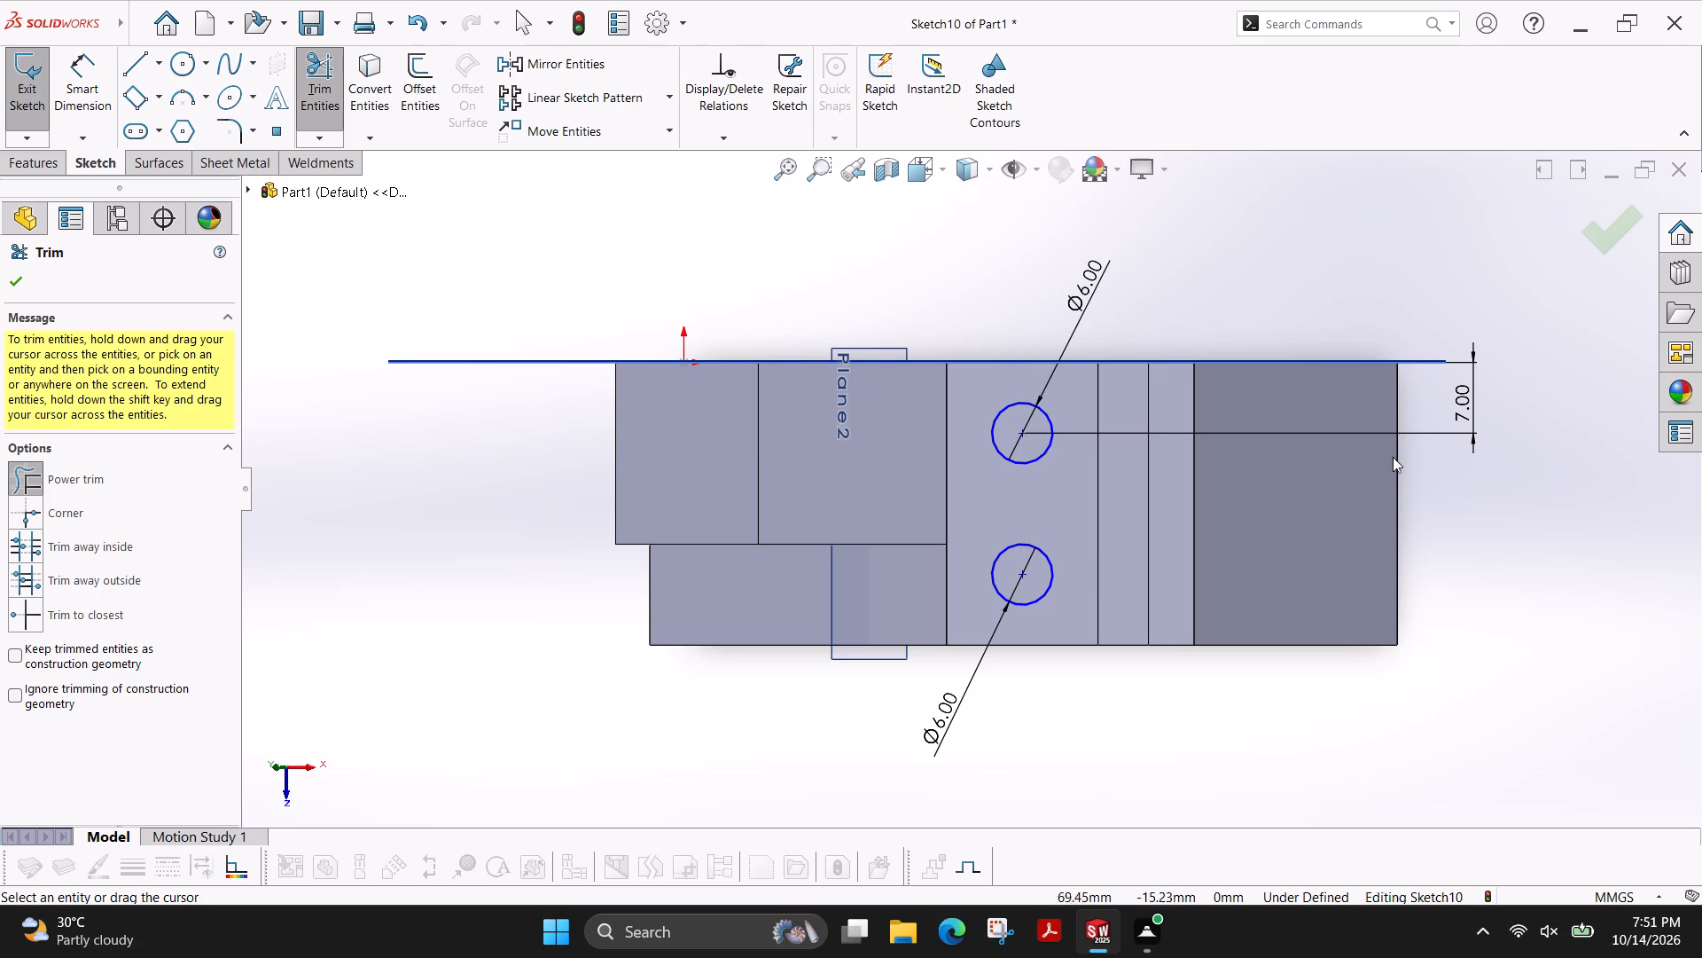
{"action": "left_click", "coordinate": [1610, 230]}
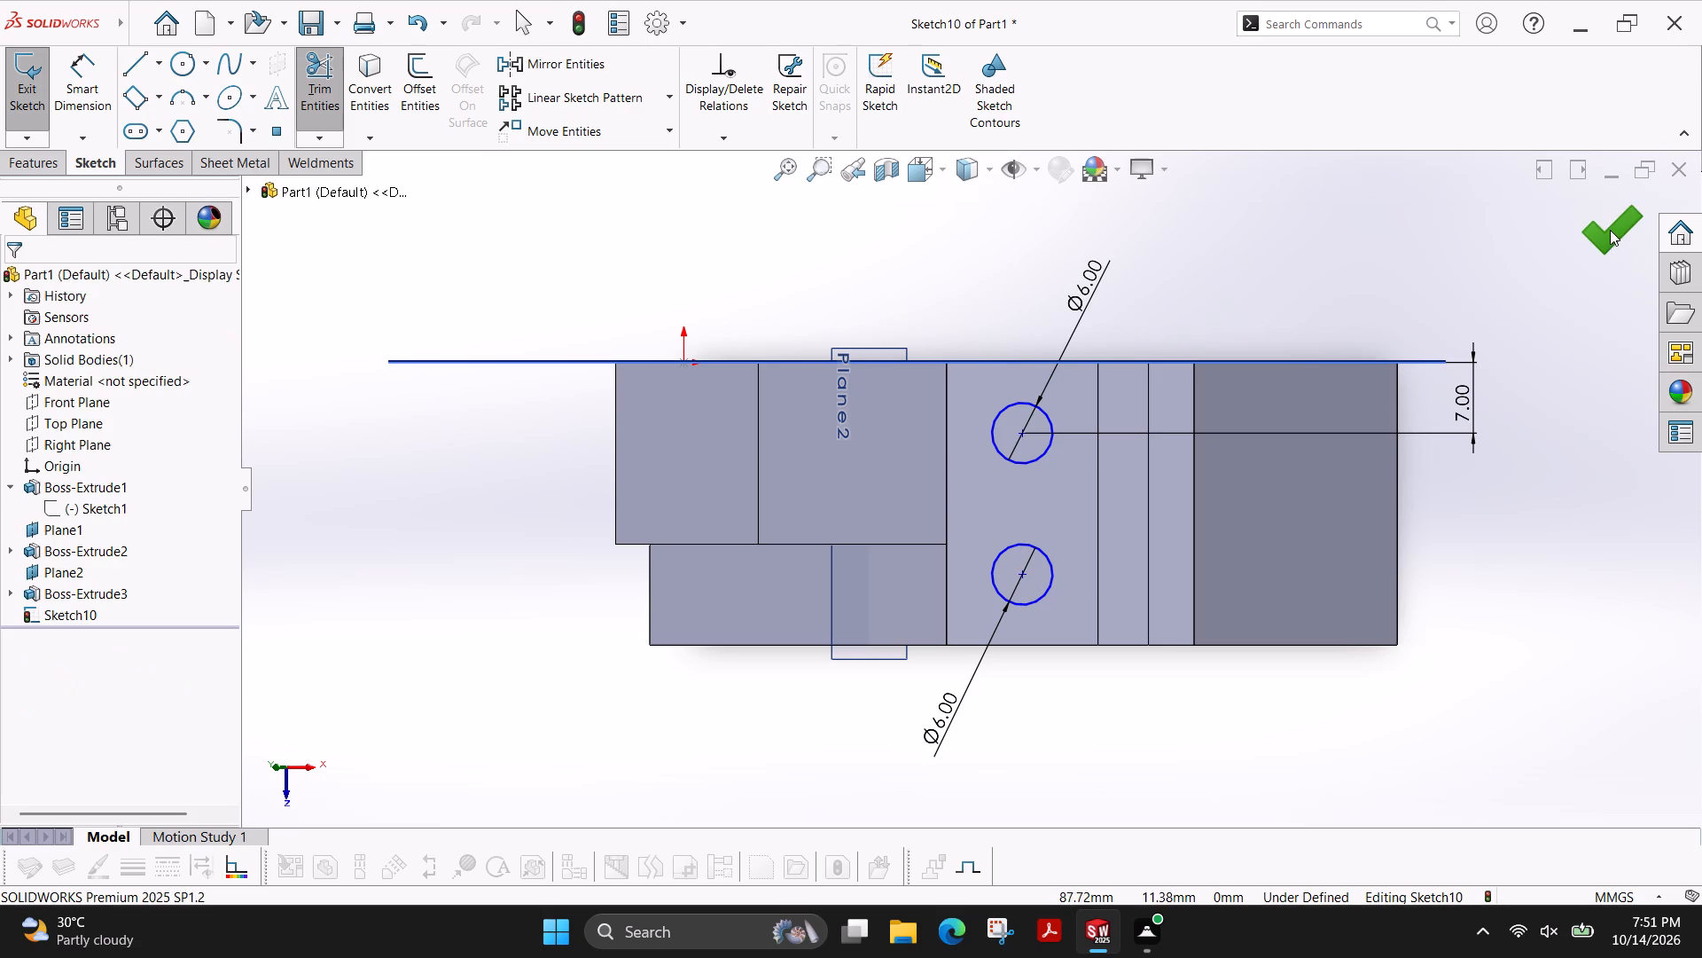
Extrude the two 6 mm circles outward from the angled arm's top face as bosses 6 mm high, merged with the body.
{"action": "left_click", "coordinate": [43, 158]}
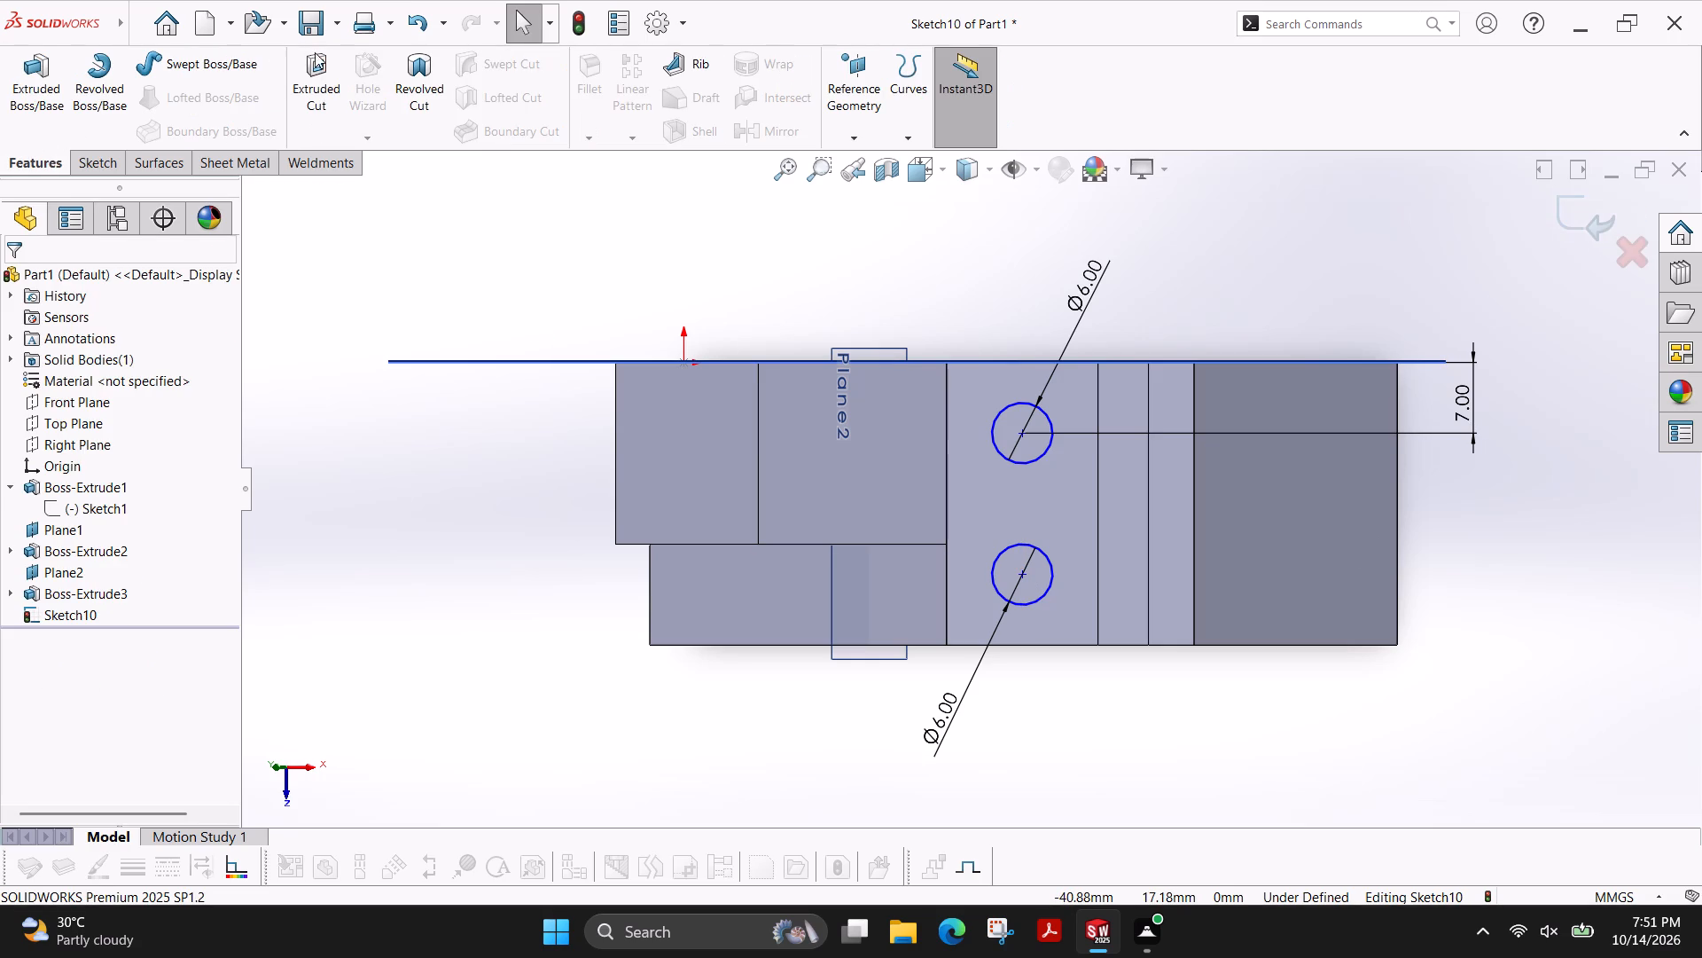
{"action": "left_click", "coordinate": [316, 73]}
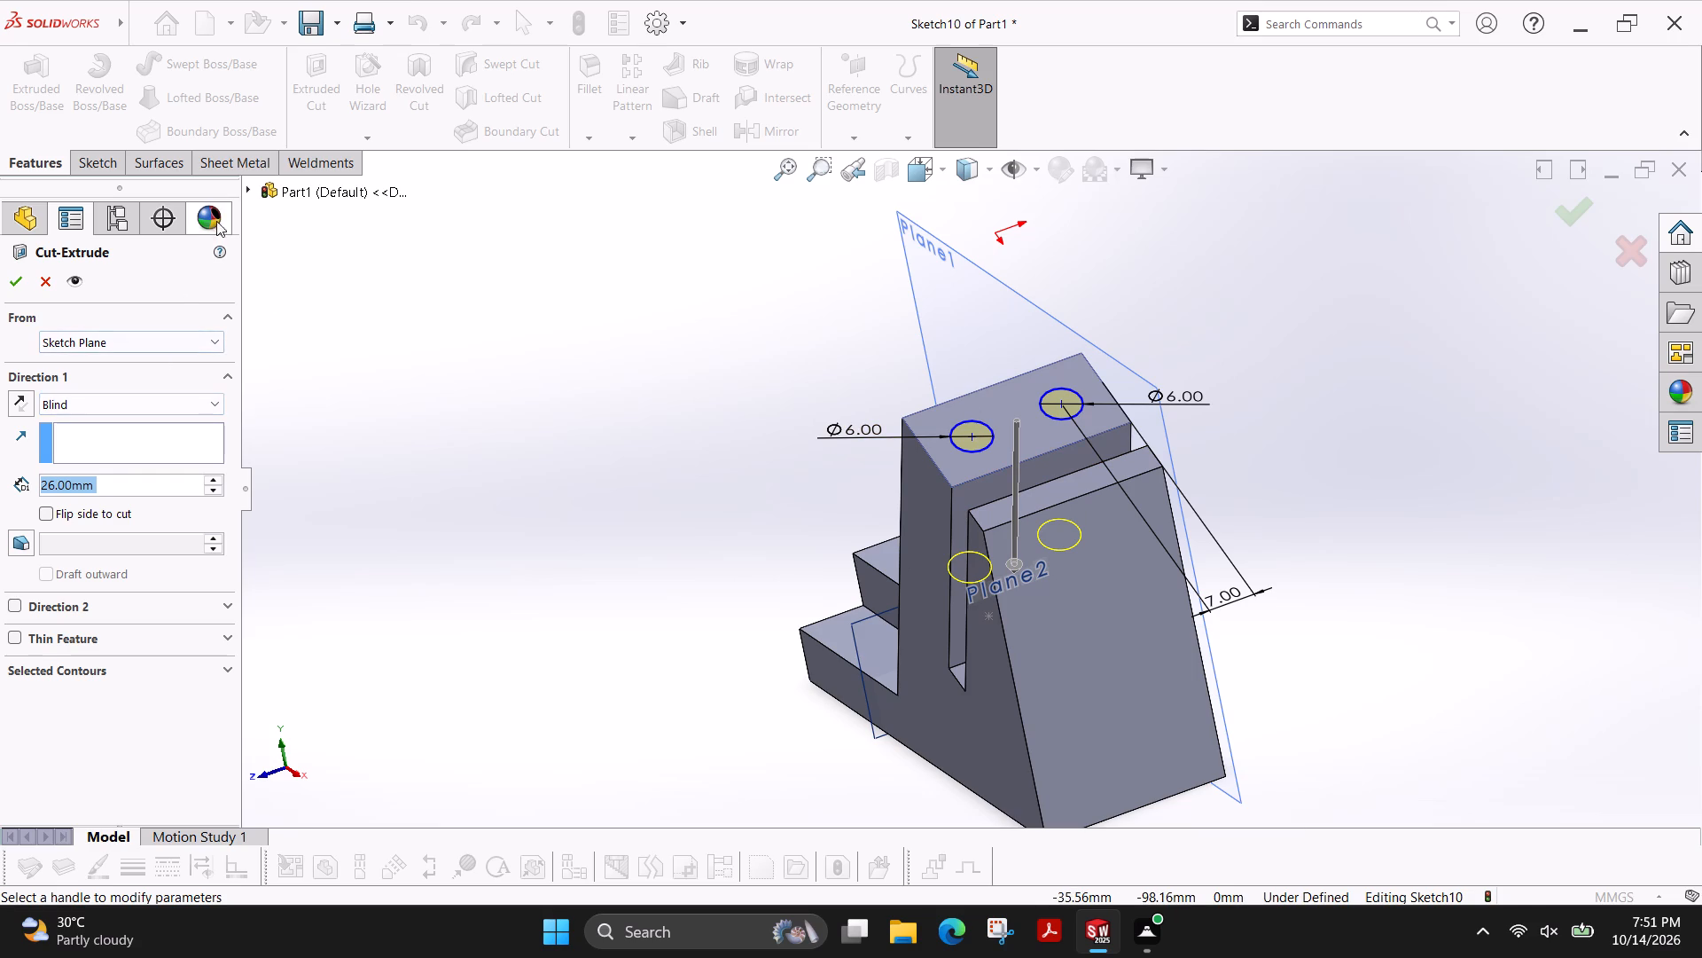
{"action": "left_click", "coordinate": [43, 275]}
{"action": "left_click", "coordinate": [38, 86]}
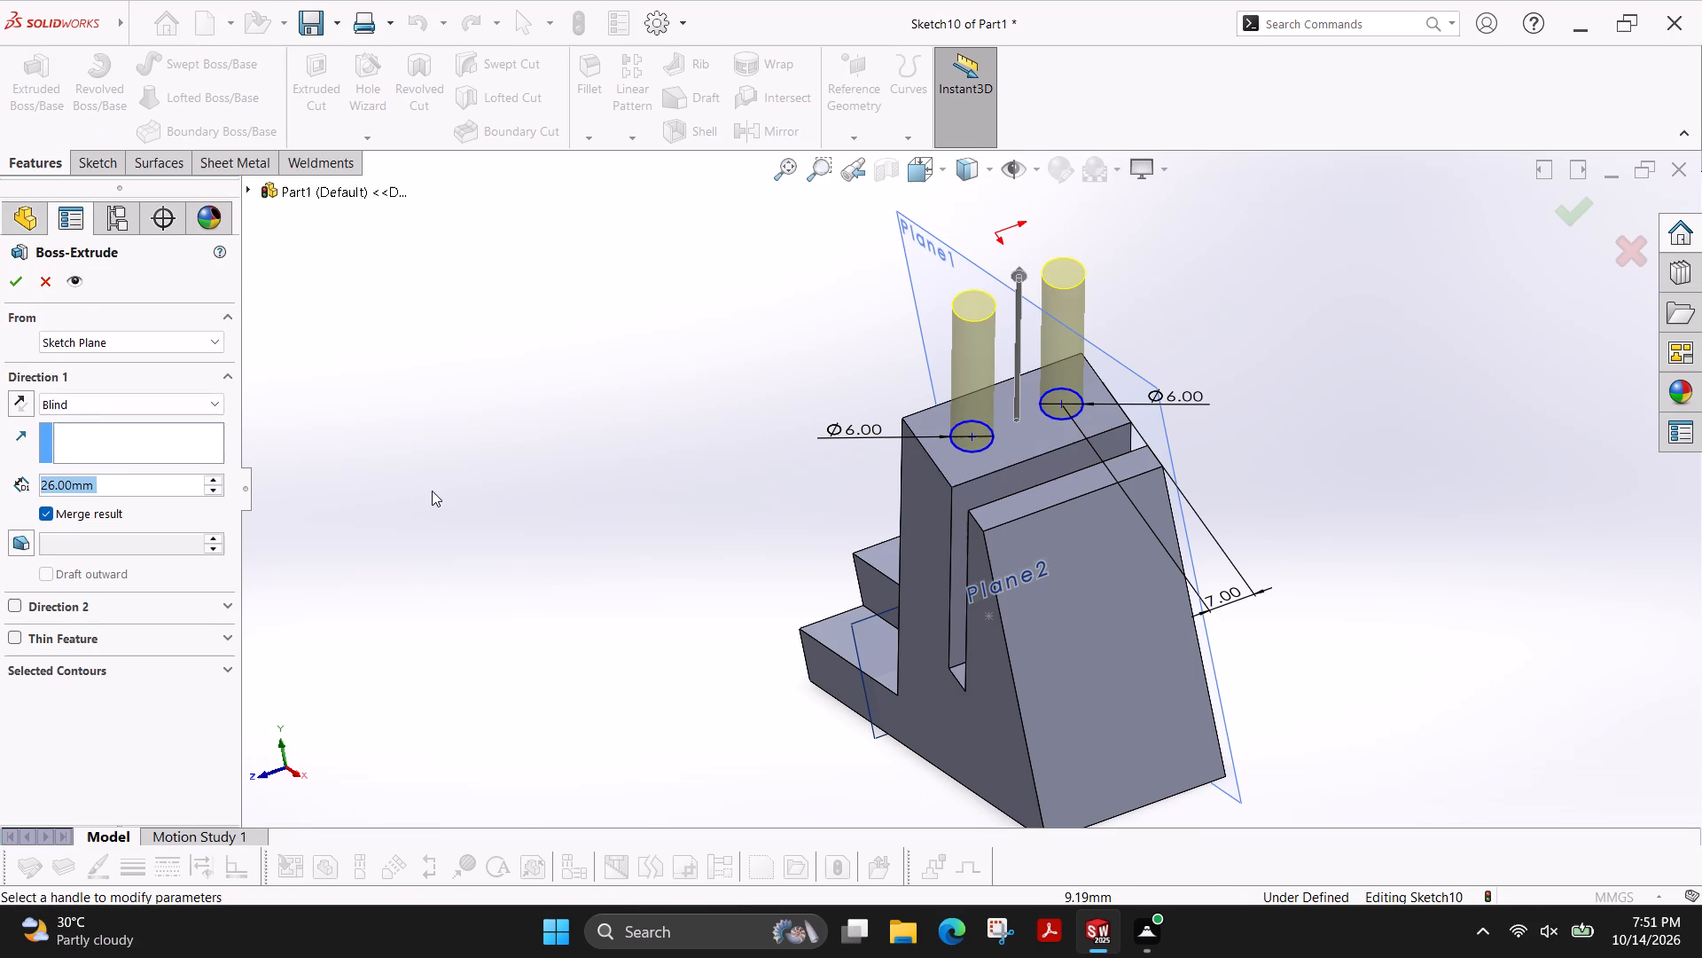
{"action": "middle_click_drag", "start_coordinate": [590, 486], "coordinate": [665, 504], "text": "ctrl+shift"}
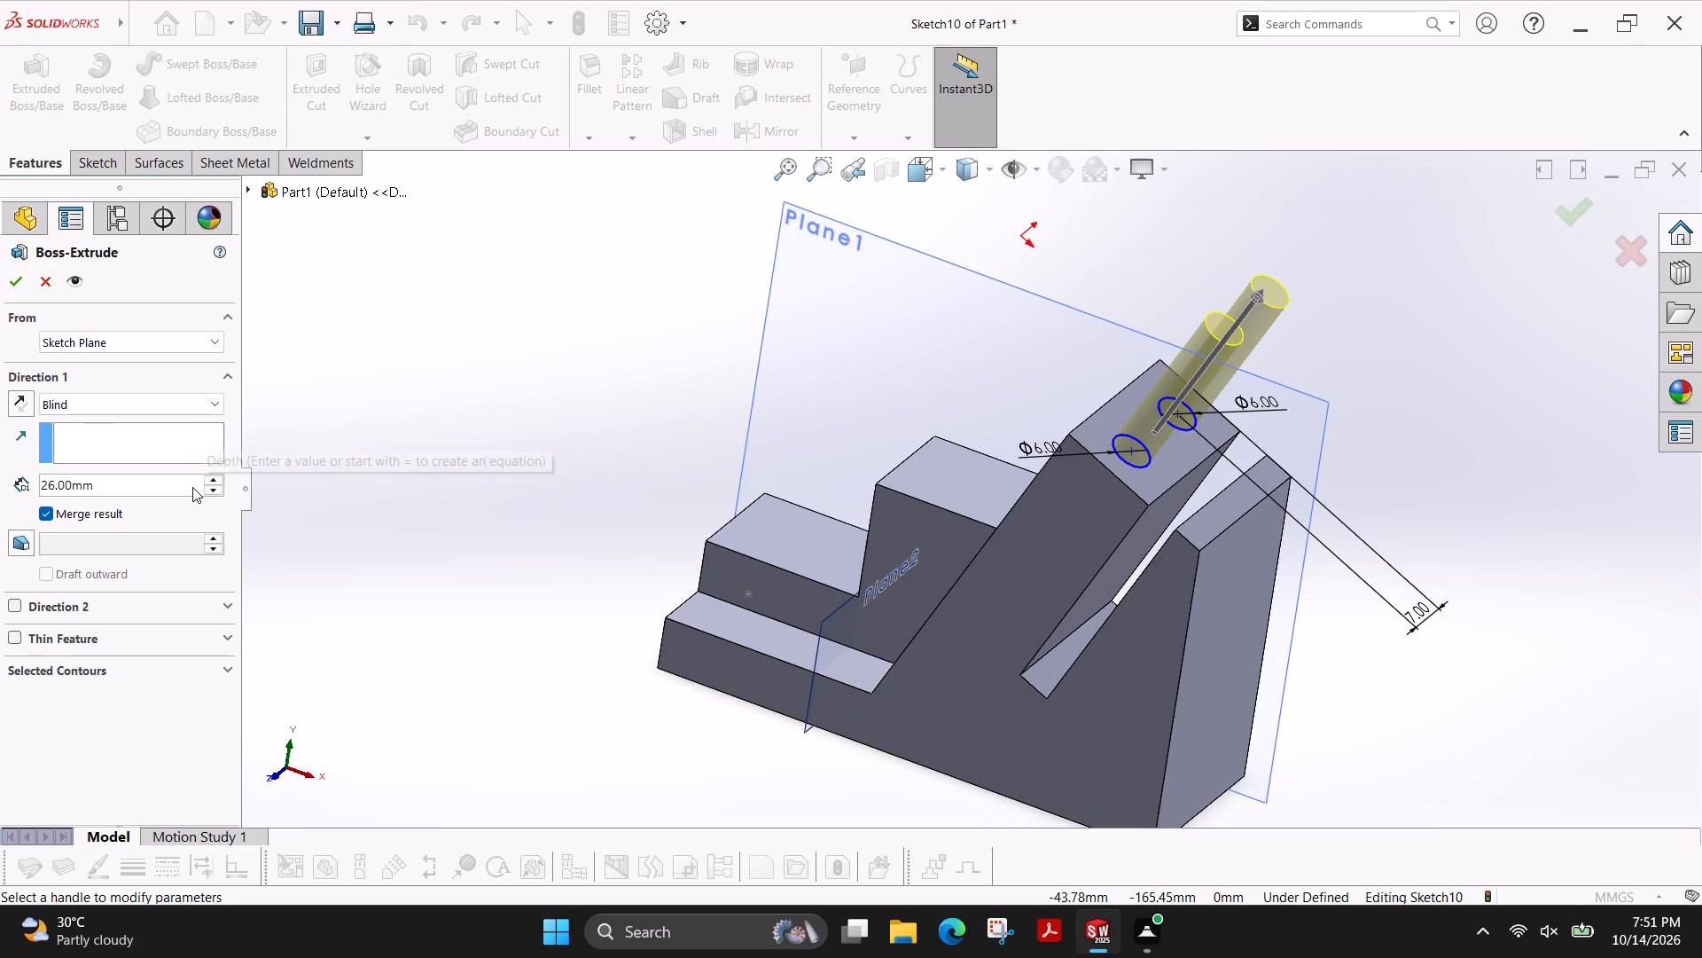
{"action": "double_click", "coordinate": [137, 491]}
{"action": "key", "text": "6"}
{"action": "key", "text": "Return"}
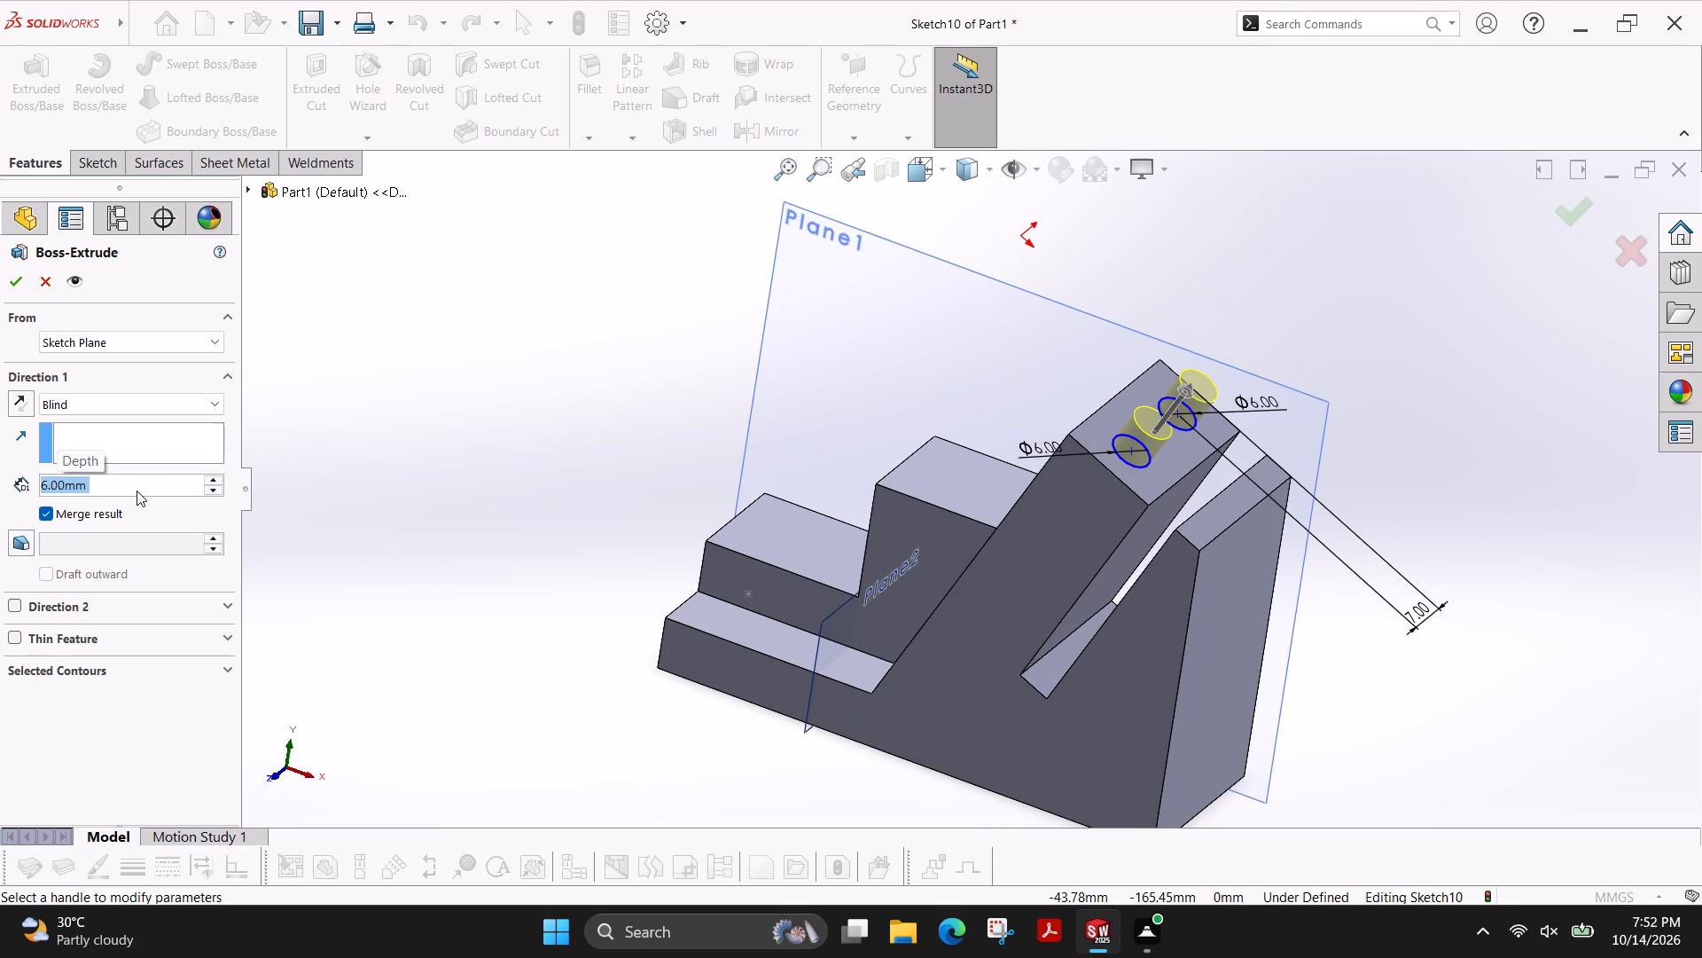
{"action": "left_click", "coordinate": [10, 291]}
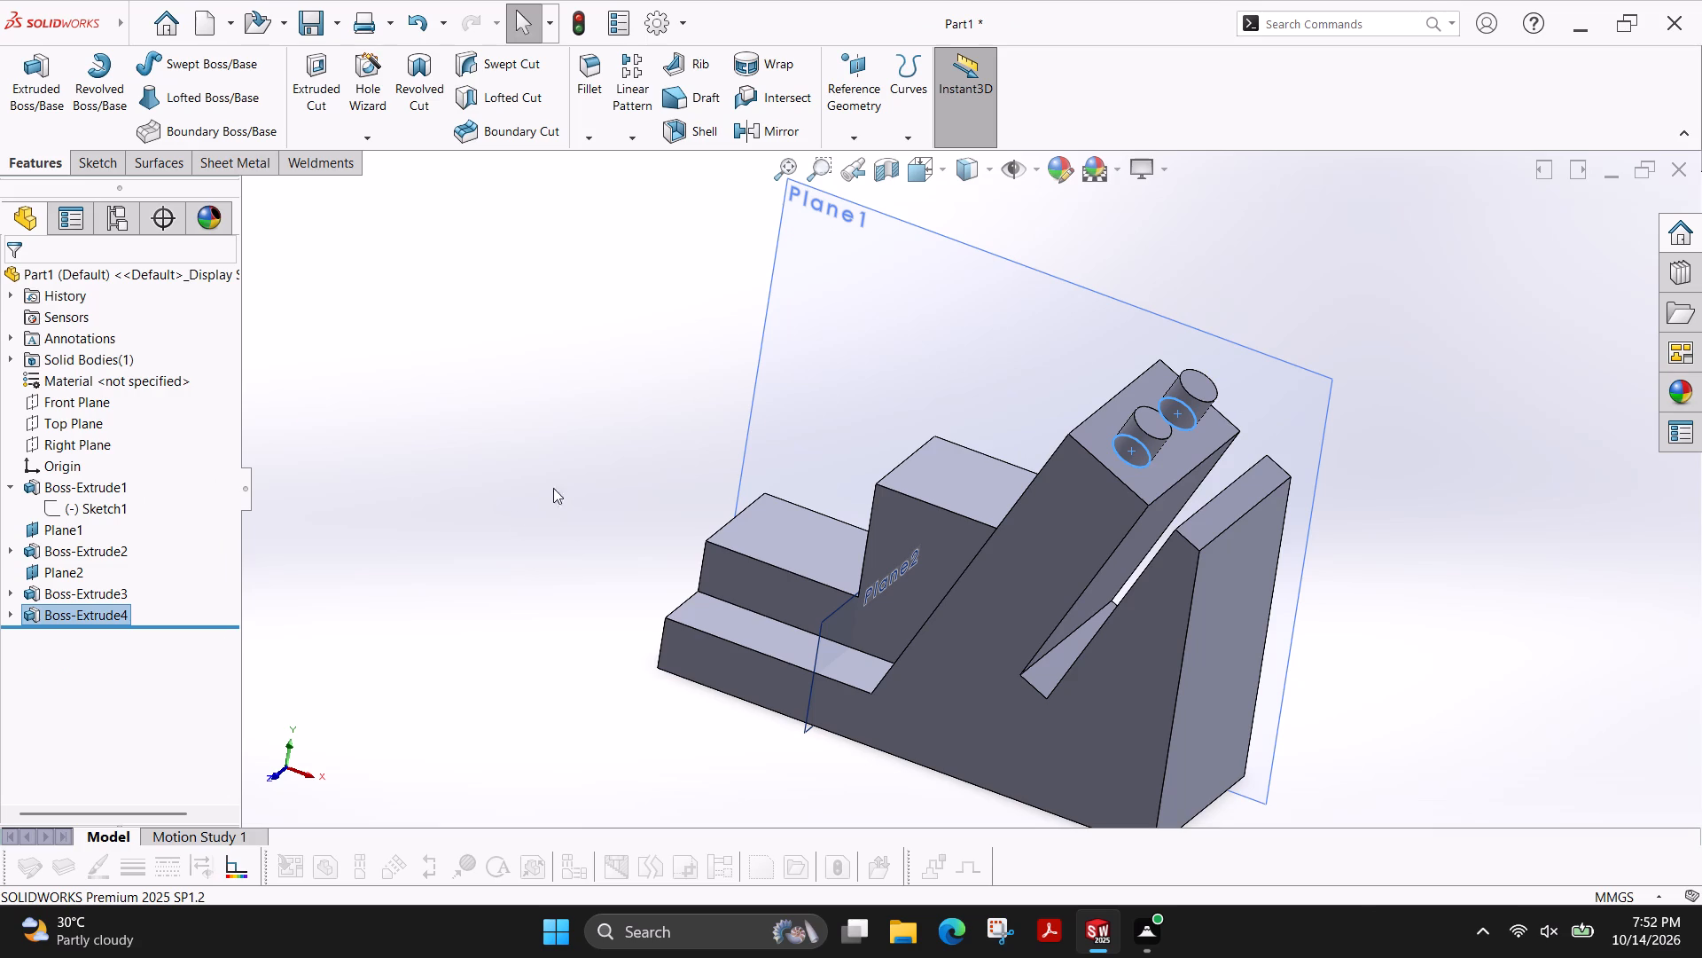
{"action": "key", "text": "Escape"}
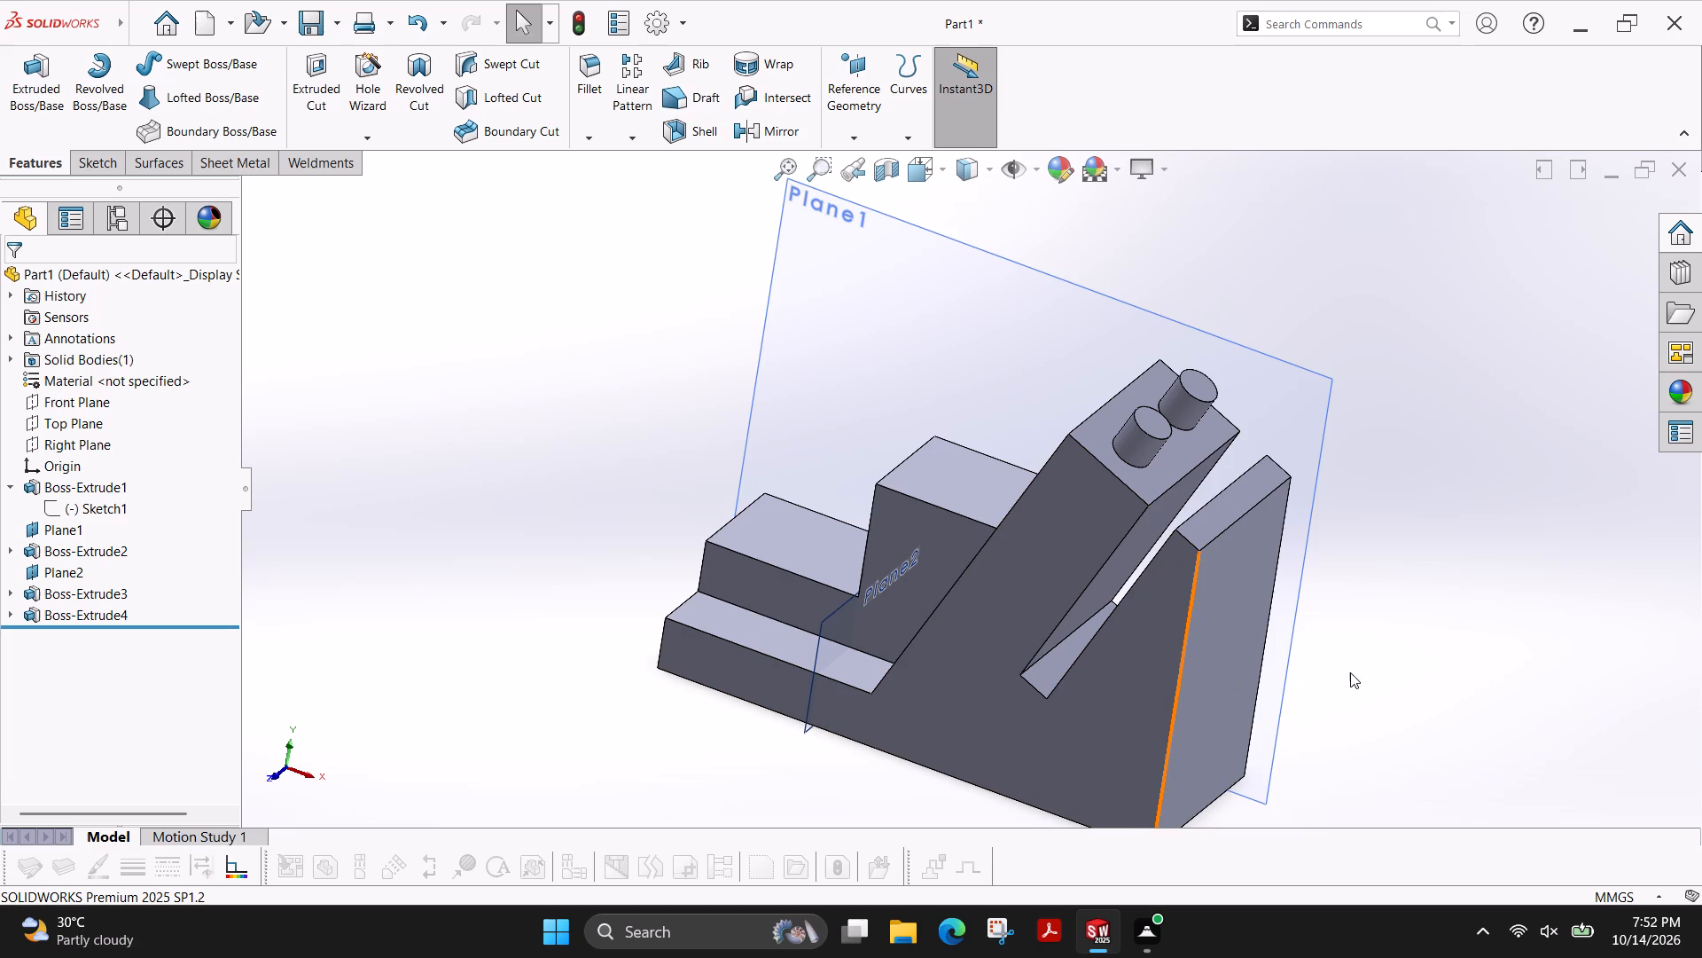
Hide the reference planes Plane1 and Plane2 in the front view of the bracket.
{"action": "scroll", "coordinate": [1249, 596], "scroll_direction": "up", "scroll_amount": 2}
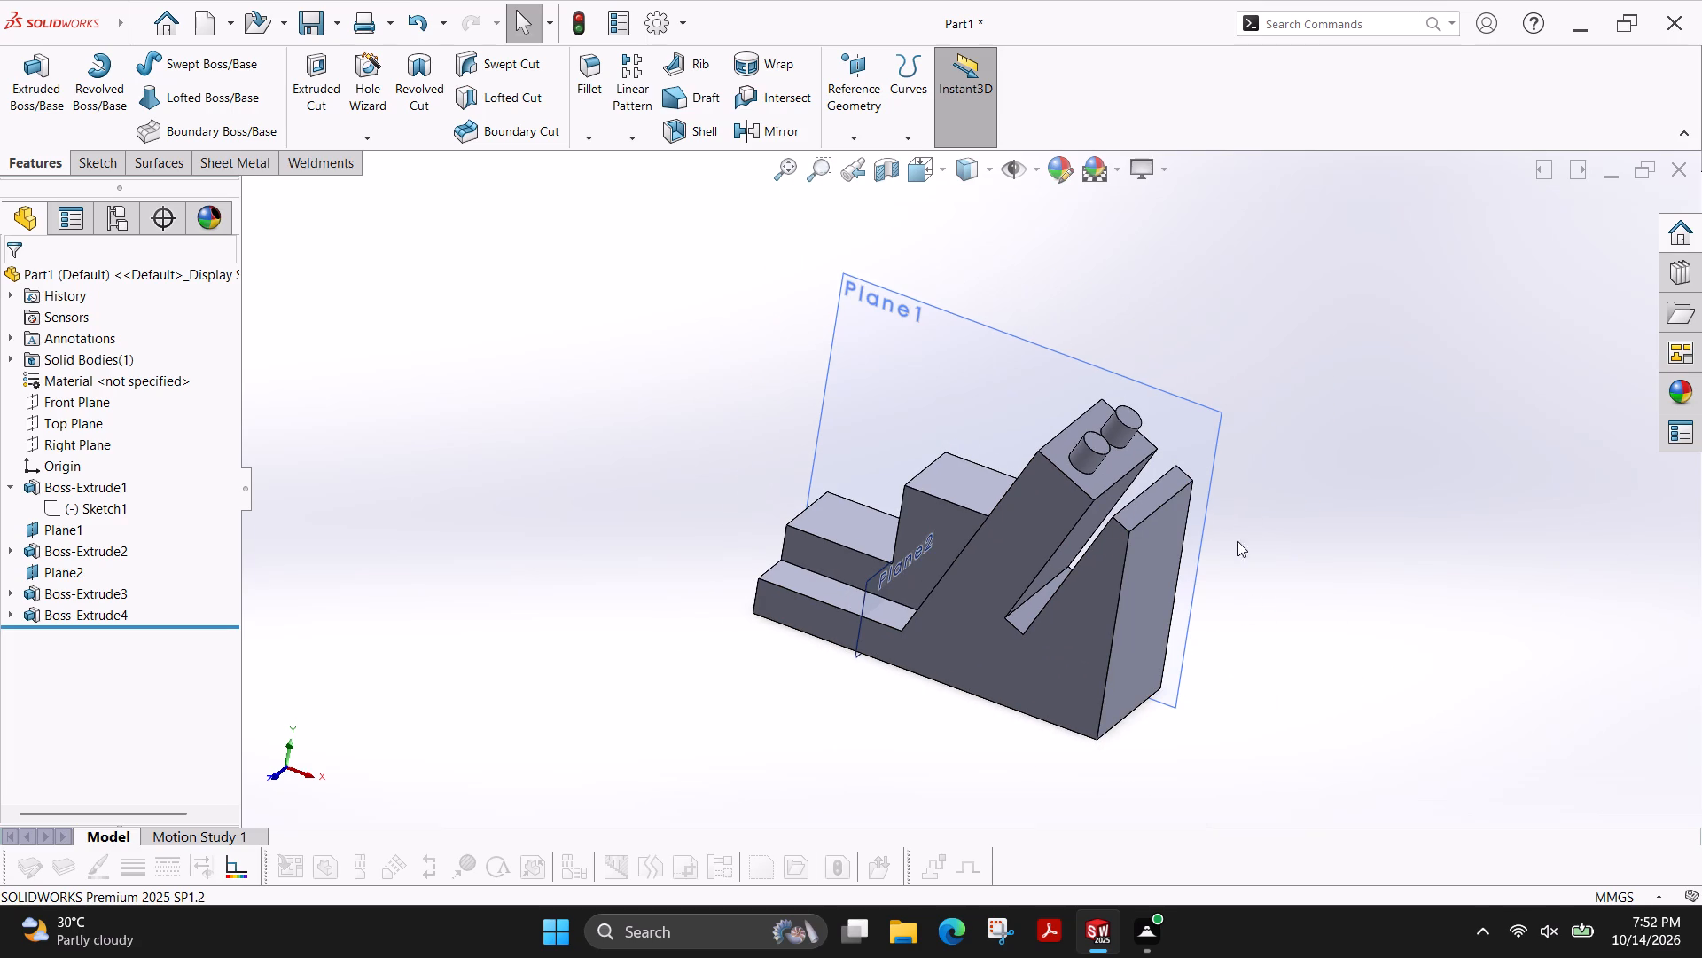
{"action": "middle_click_drag", "start_coordinate": [652, 401], "coordinate": [769, 465], "text": "ctrl+shift"}
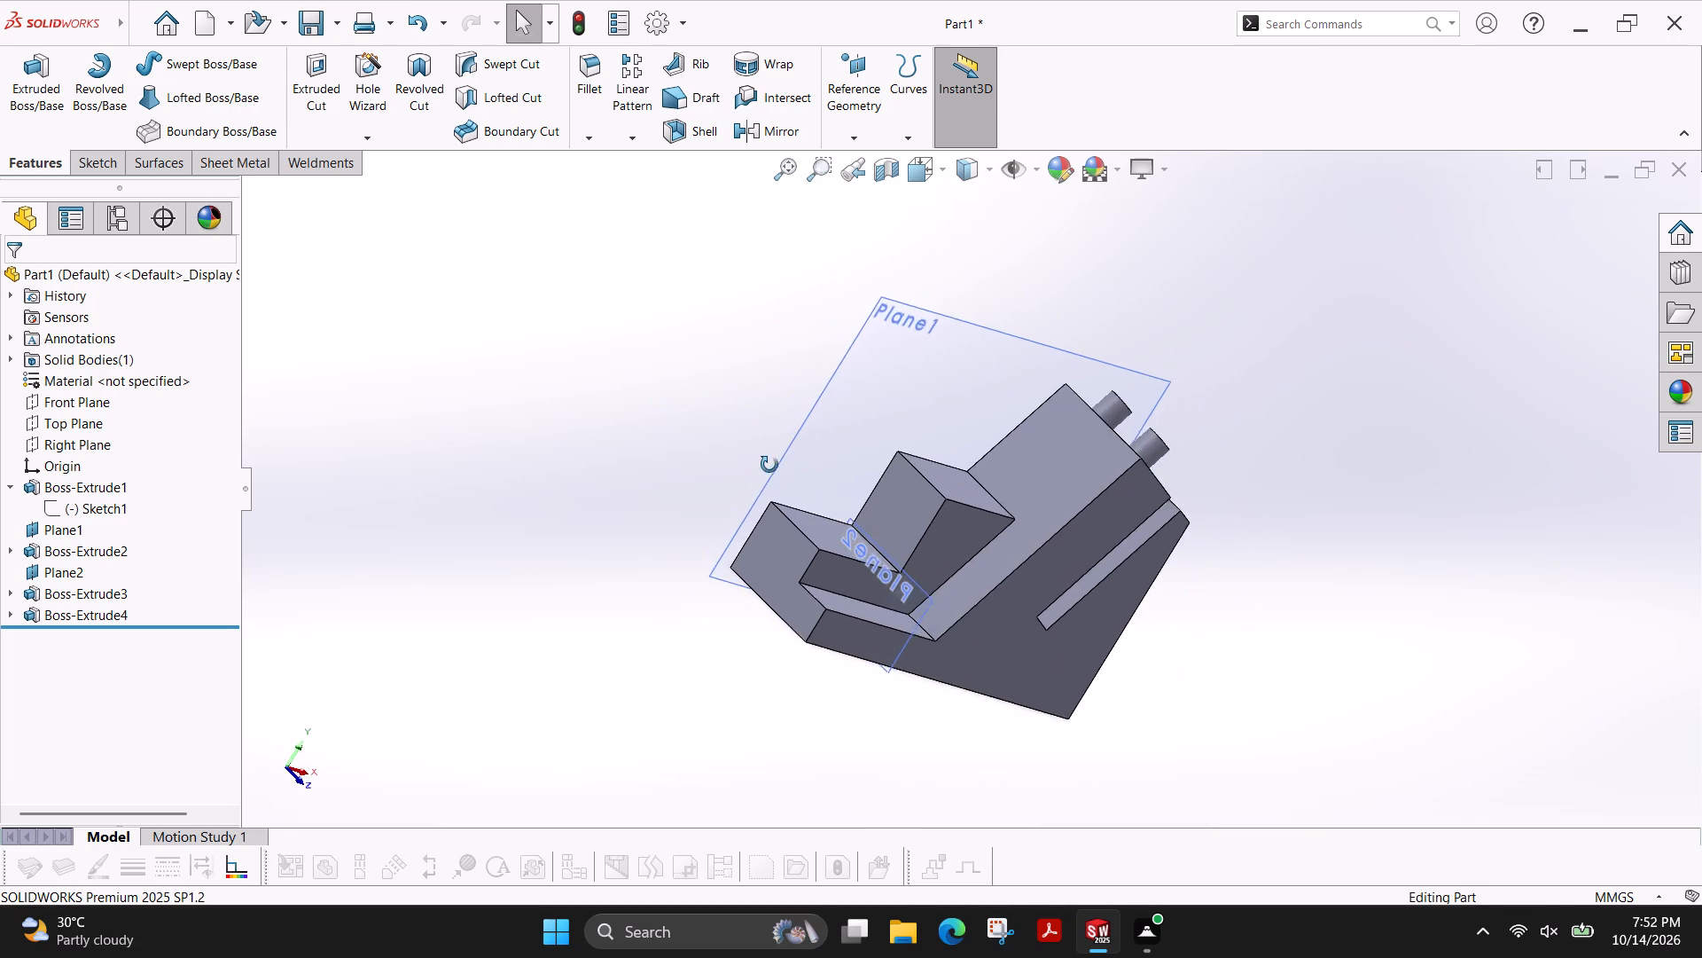
{"action": "middle_click_drag", "start_coordinate": [769, 465], "coordinate": [738, 528], "text": "ctrl+shift"}
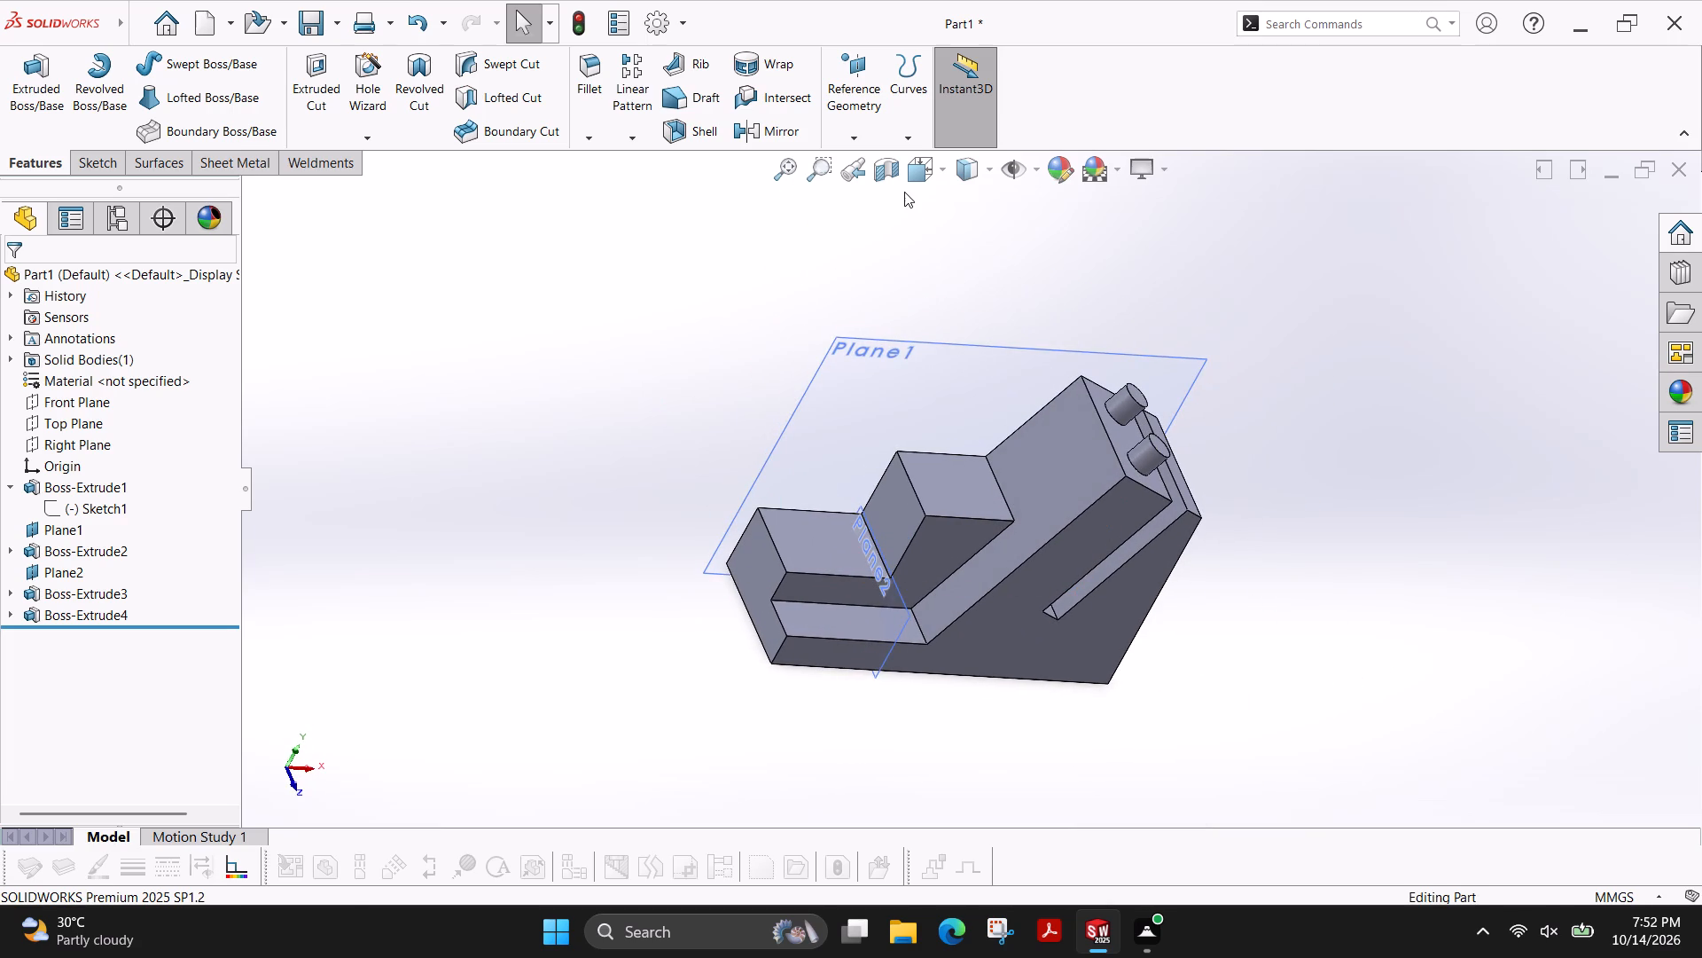
{"action": "left_click", "coordinate": [925, 173]}
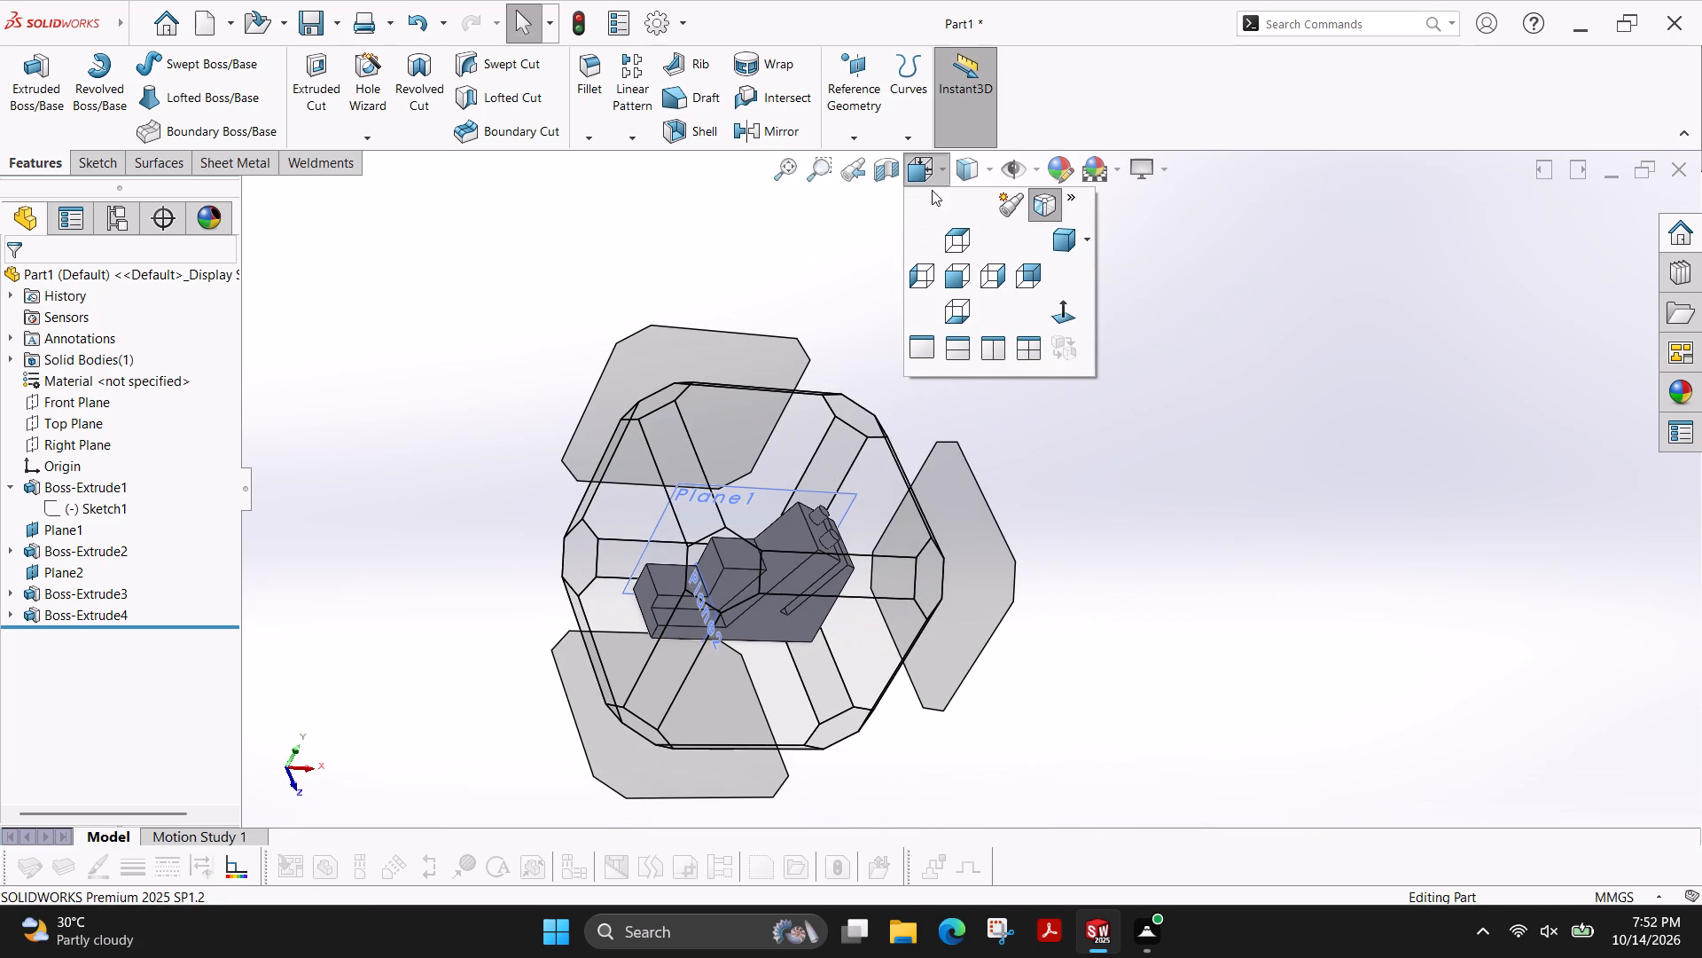
{"action": "left_click", "coordinate": [953, 285]}
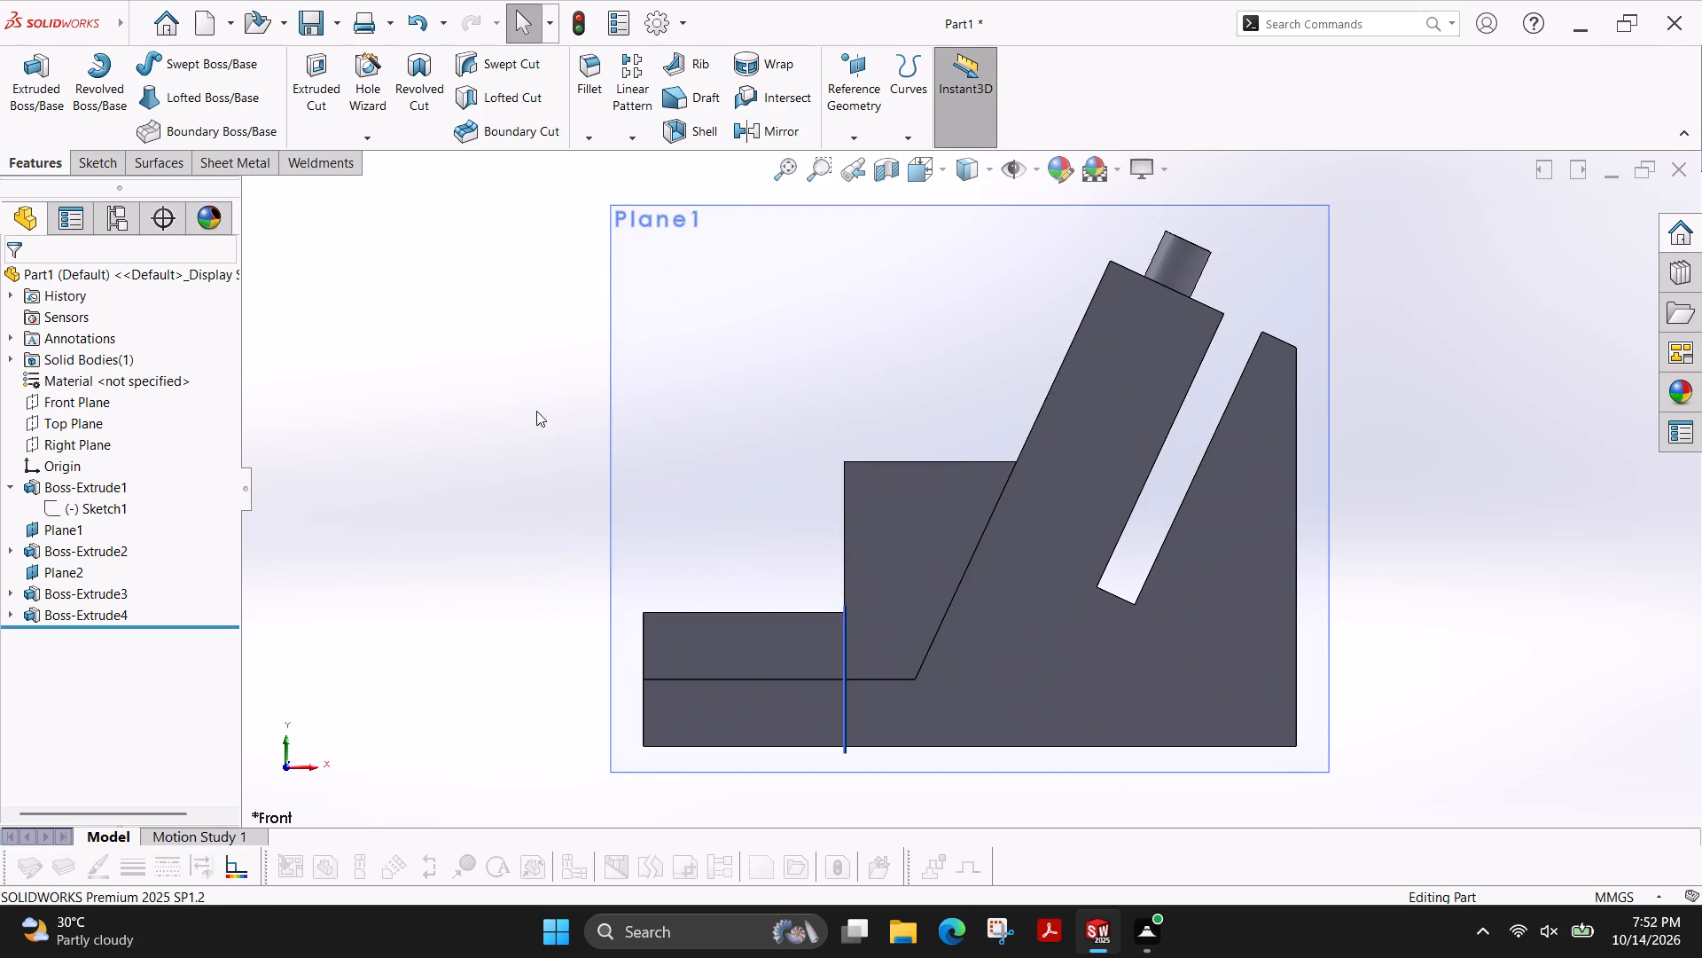
{"action": "scroll", "coordinate": [775, 358], "scroll_direction": "down", "scroll_amount": 1}
{"action": "scroll", "coordinate": [775, 358], "scroll_direction": "up", "scroll_amount": 2}
{"action": "right_click", "coordinate": [775, 358]}
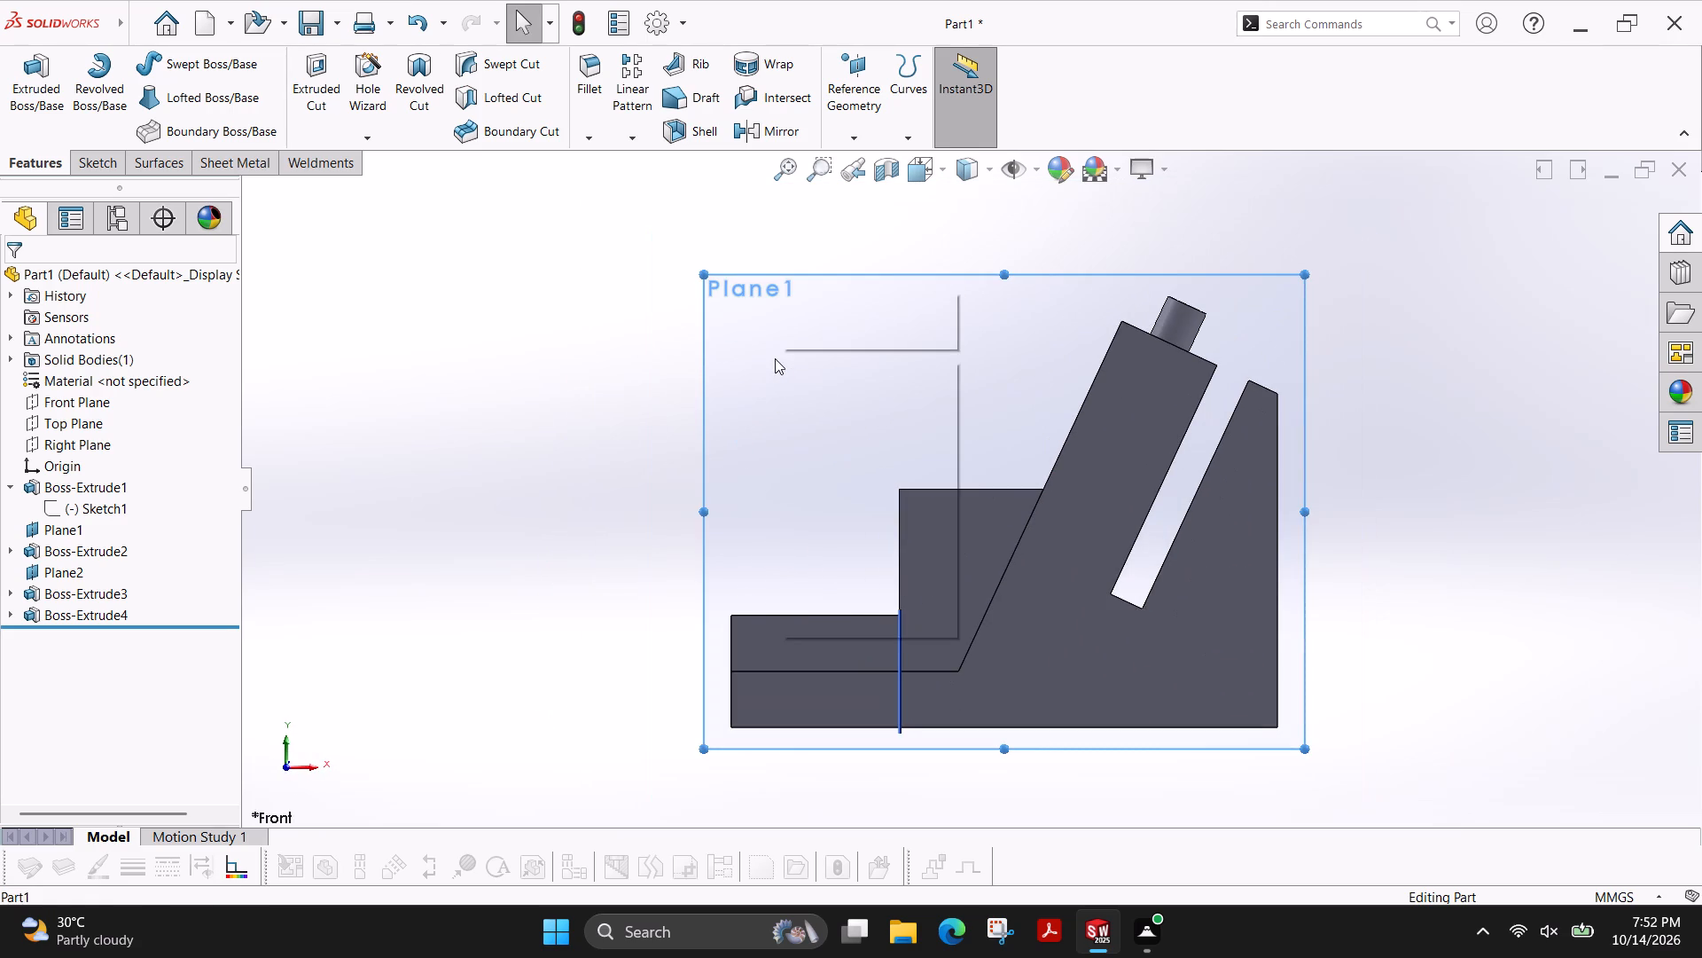
{"action": "left_click", "coordinate": [839, 325]}
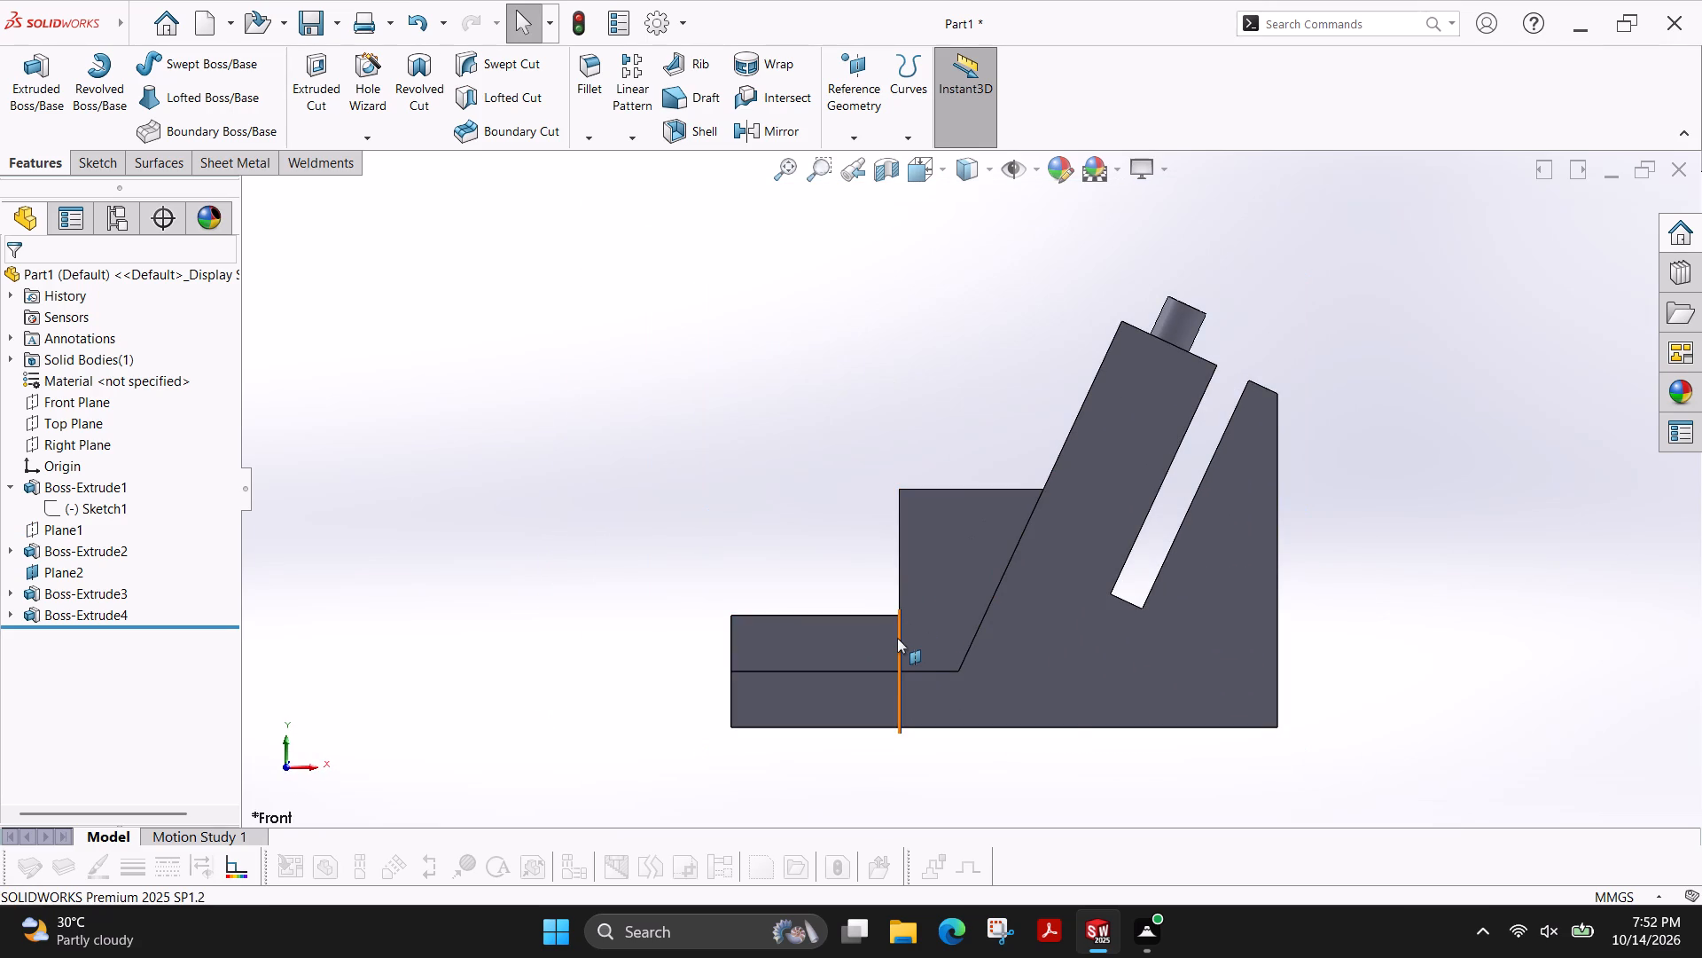
{"action": "right_click", "coordinate": [897, 638]}
{"action": "left_click", "coordinate": [972, 612]}
Examine the whole bracket, including its two new cylindrical pegs, from an angled overall view.
{"action": "middle_click_drag", "start_coordinate": [519, 401], "coordinate": [557, 410], "text": "ctrl+shift"}
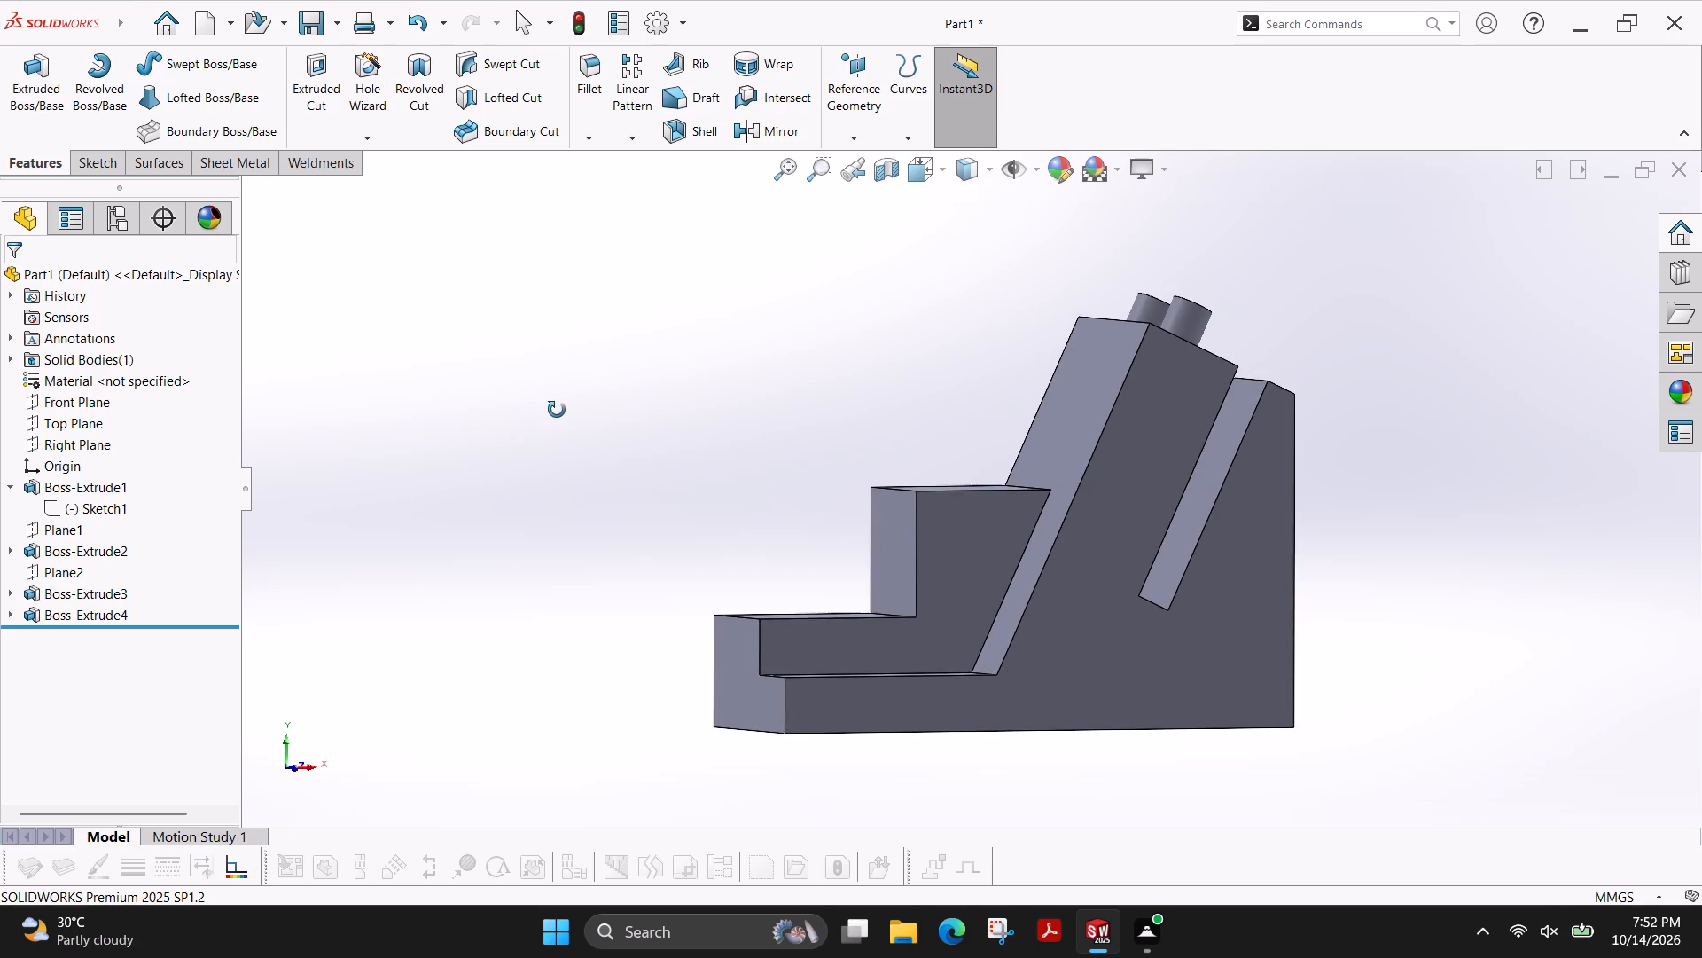
{"action": "middle_click_drag", "start_coordinate": [557, 410], "coordinate": [550, 506], "text": "ctrl+shift"}
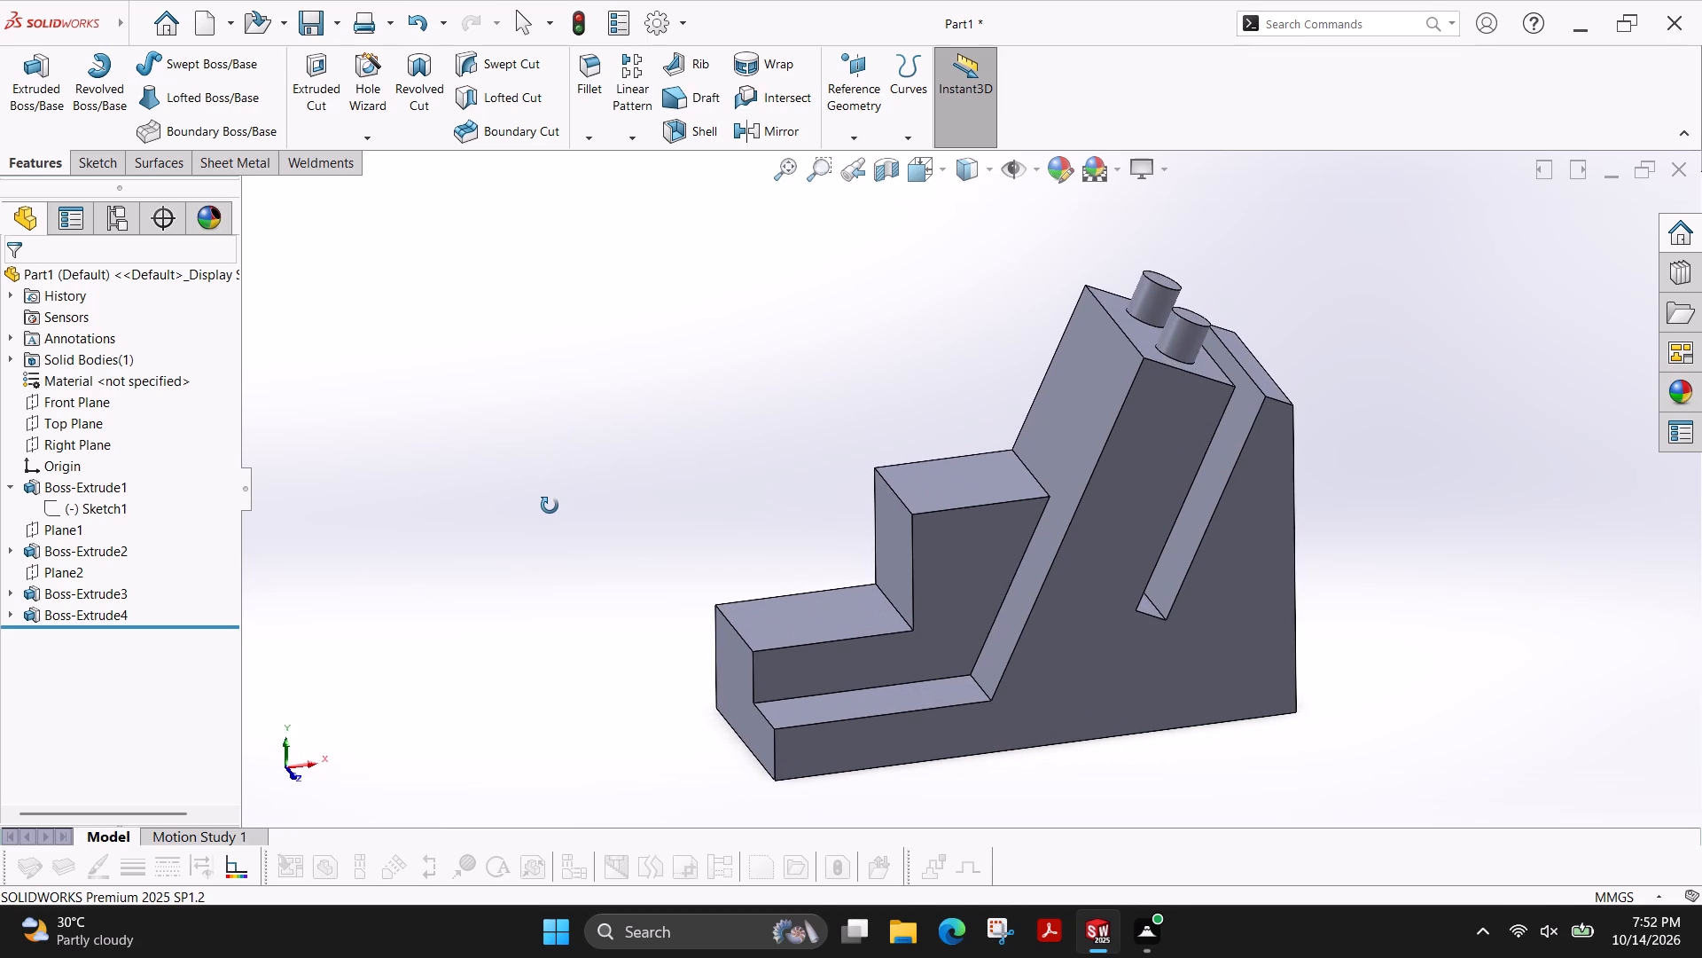
{"action": "middle_click_drag", "start_coordinate": [550, 506], "coordinate": [547, 509], "text": "ctrl+shift"}
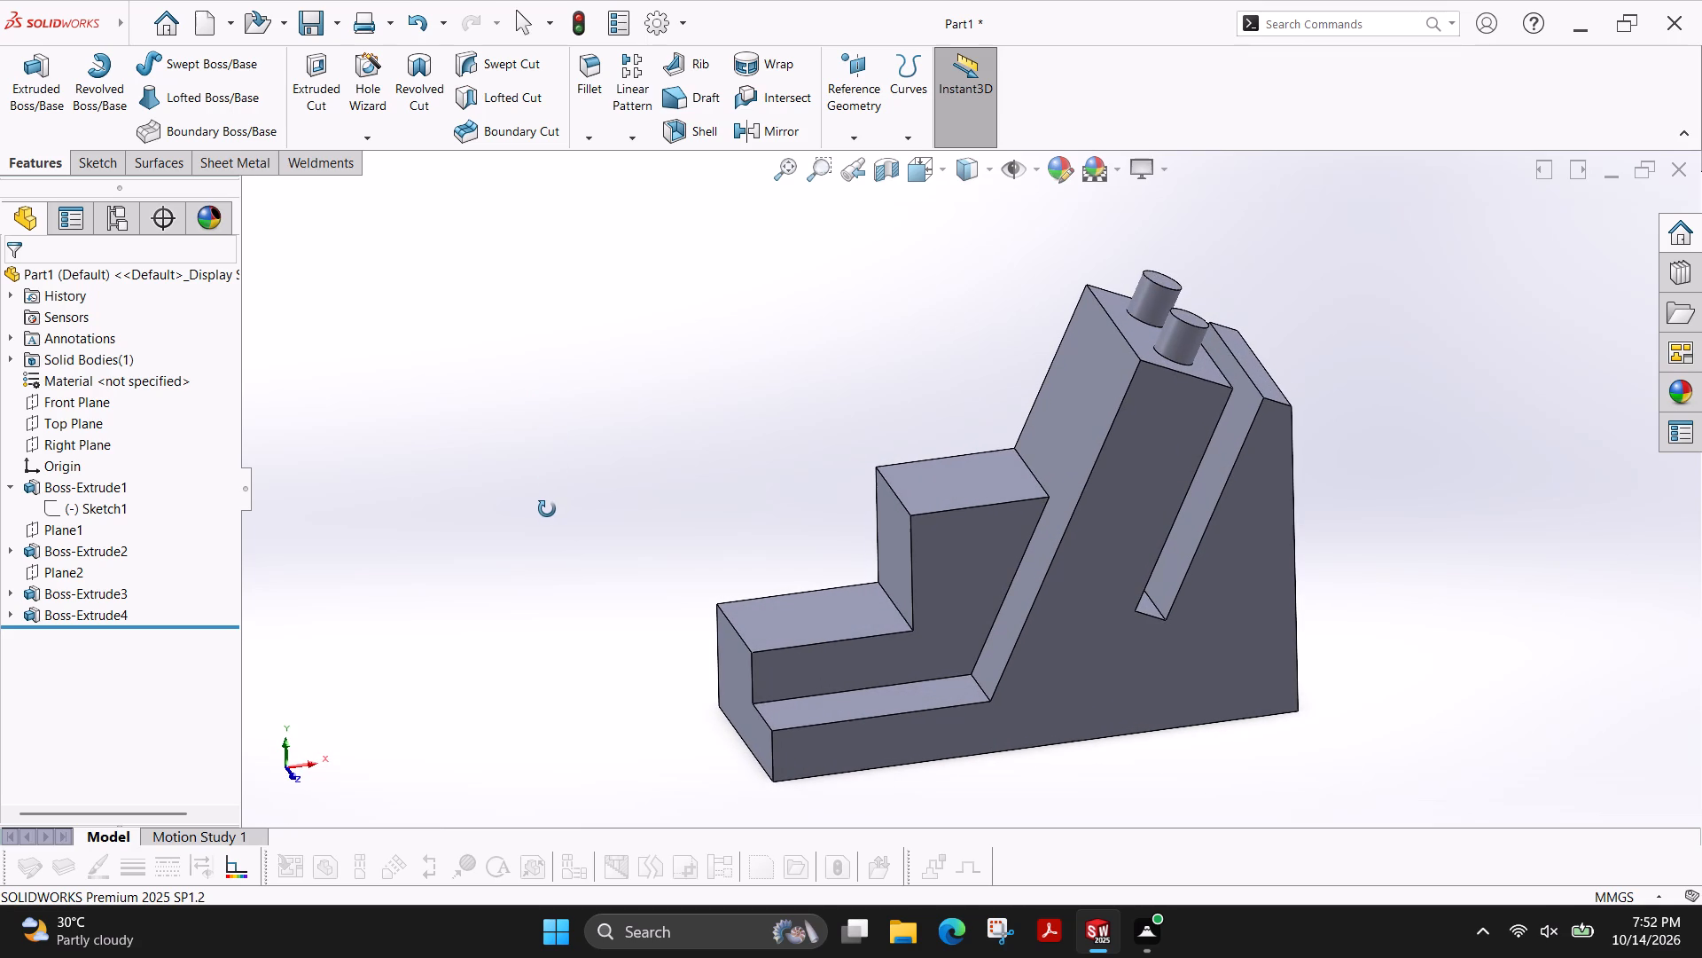
{"action": "middle_click_drag", "start_coordinate": [547, 509], "coordinate": [571, 514], "text": "ctrl+shift"}
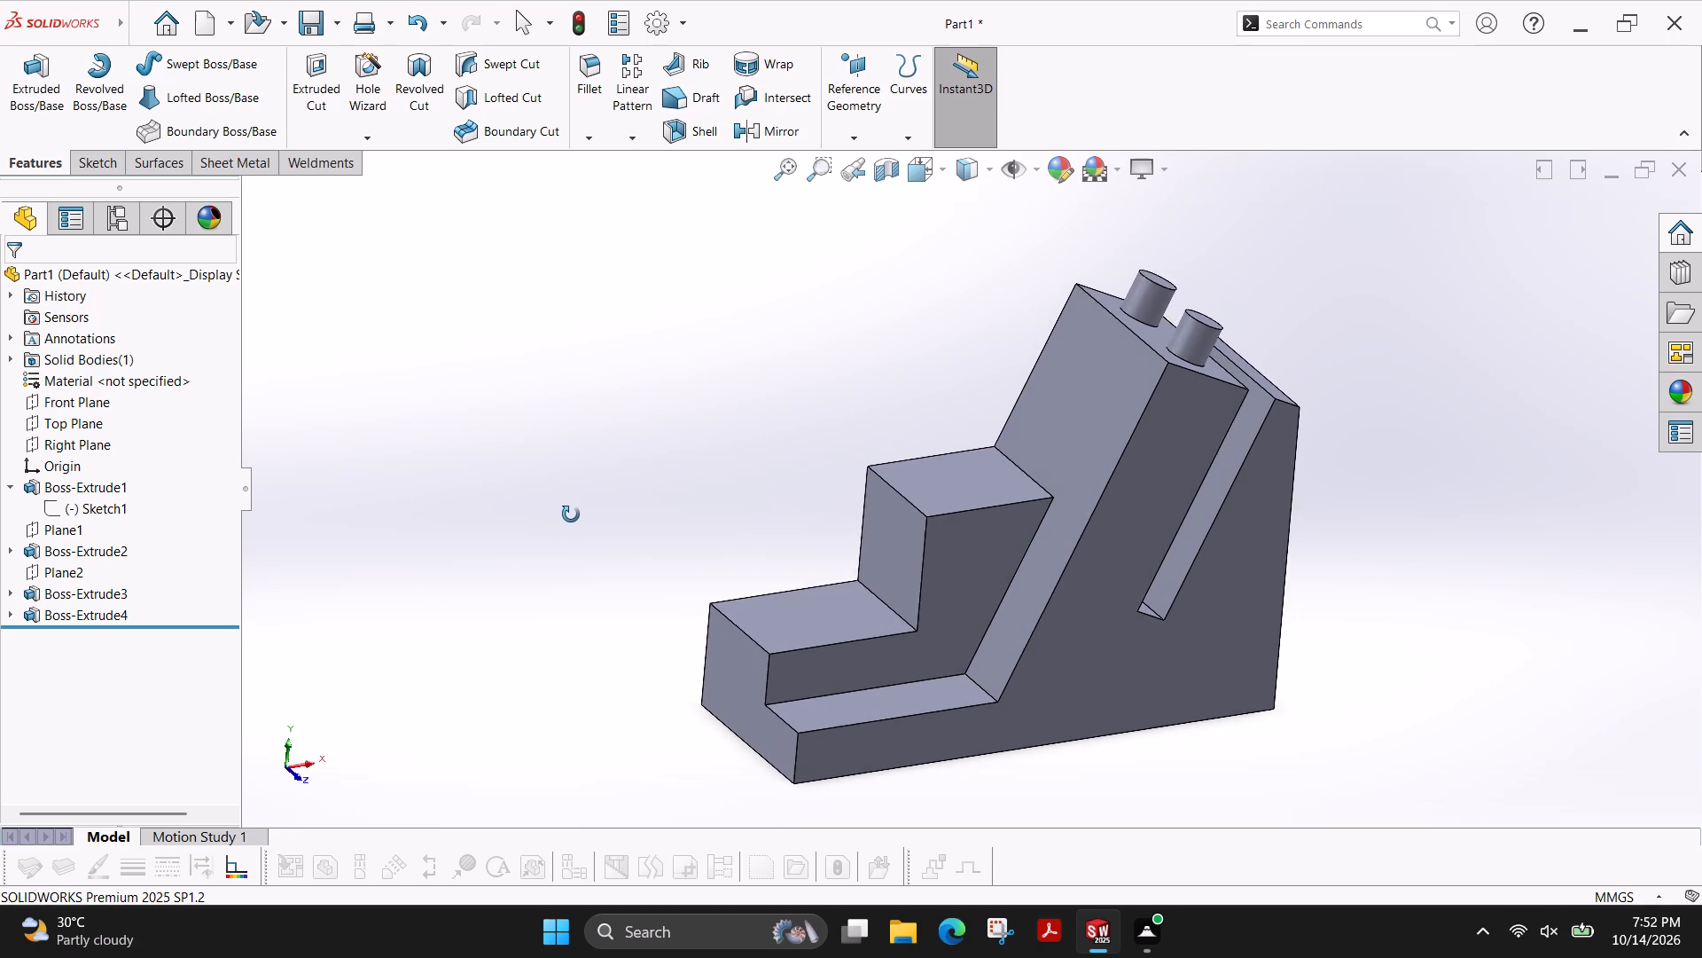
{"action": "middle_click_drag", "start_coordinate": [571, 514], "coordinate": [575, 547], "text": "ctrl+shift"}
{"action": "scroll", "coordinate": [575, 547], "scroll_direction": "up", "scroll_amount": 1}
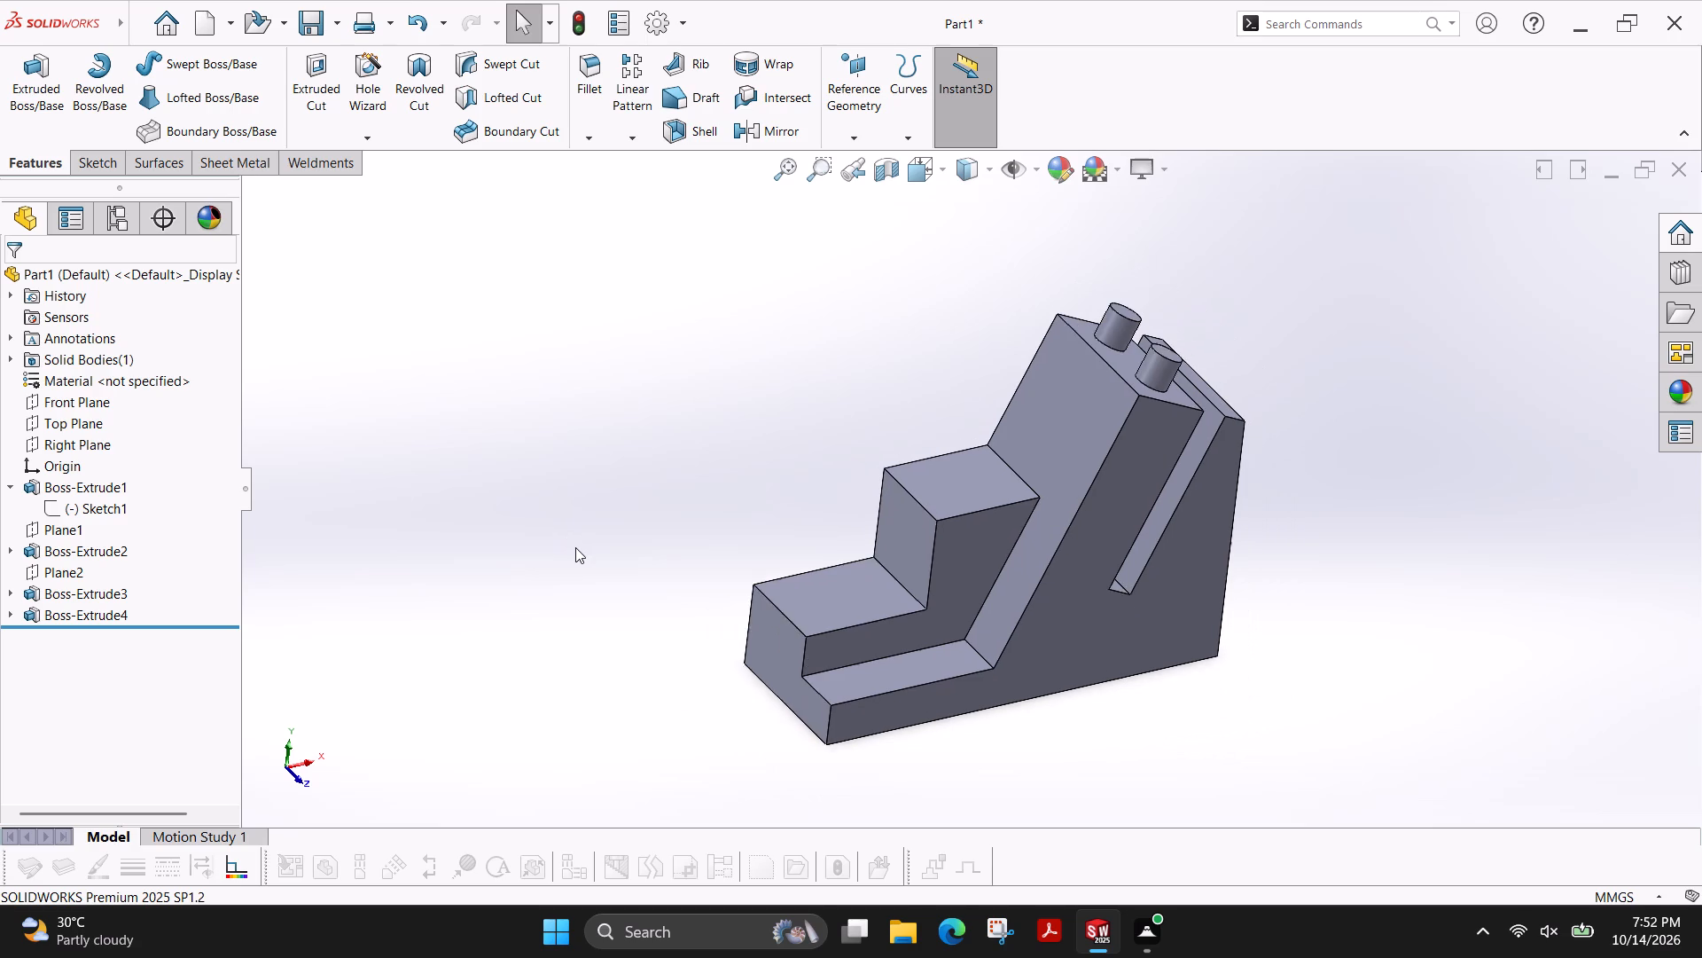
{"action": "scroll", "coordinate": [575, 547], "scroll_direction": "up", "scroll_amount": 1}
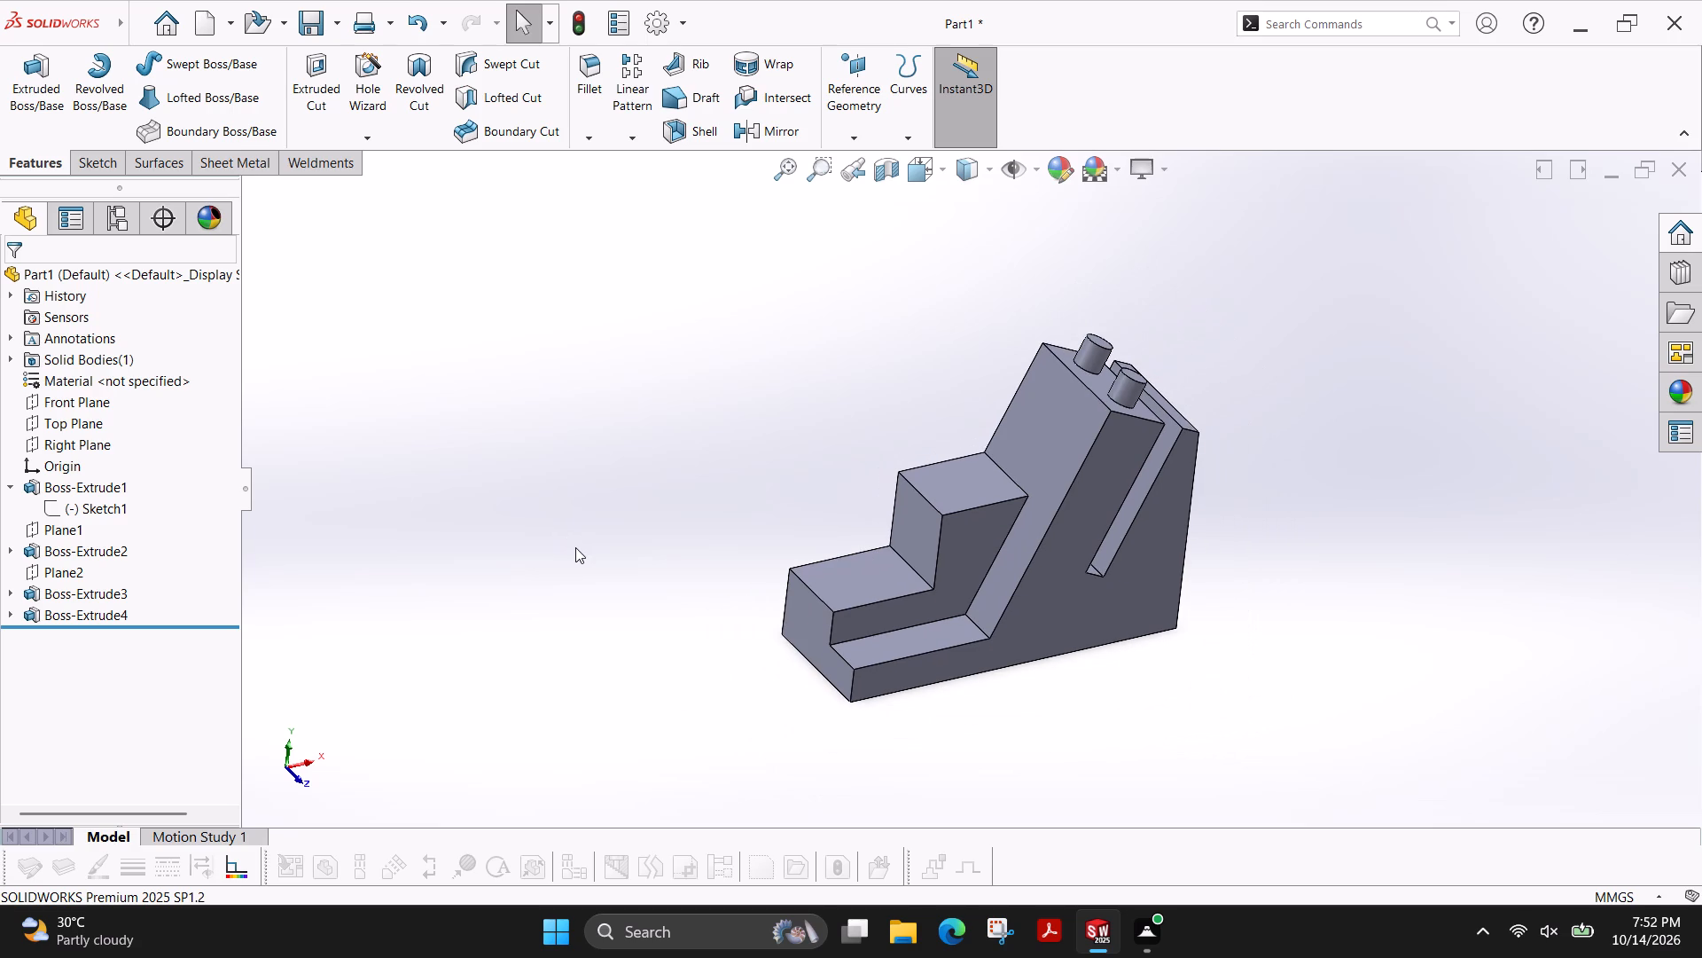
{"action": "scroll", "coordinate": [575, 547], "scroll_direction": "up", "scroll_amount": 1}
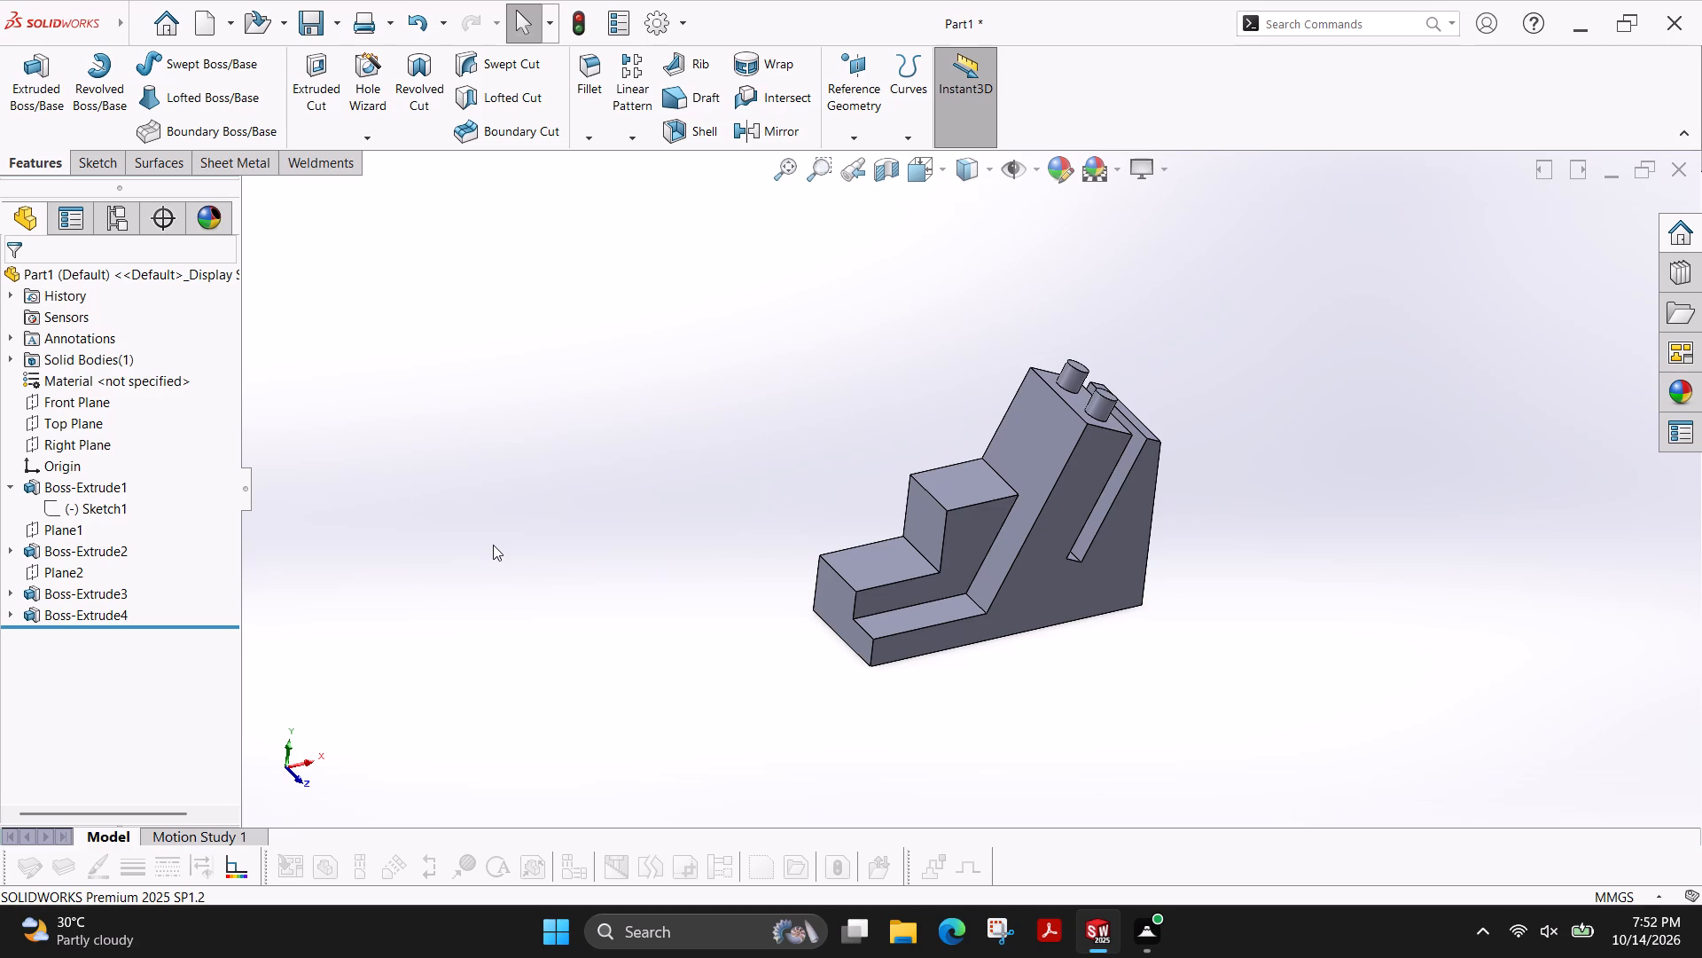
Save the part as fujiPart21 in the solidworks folder.
{"action": "key", "text": "ctrl+s"}
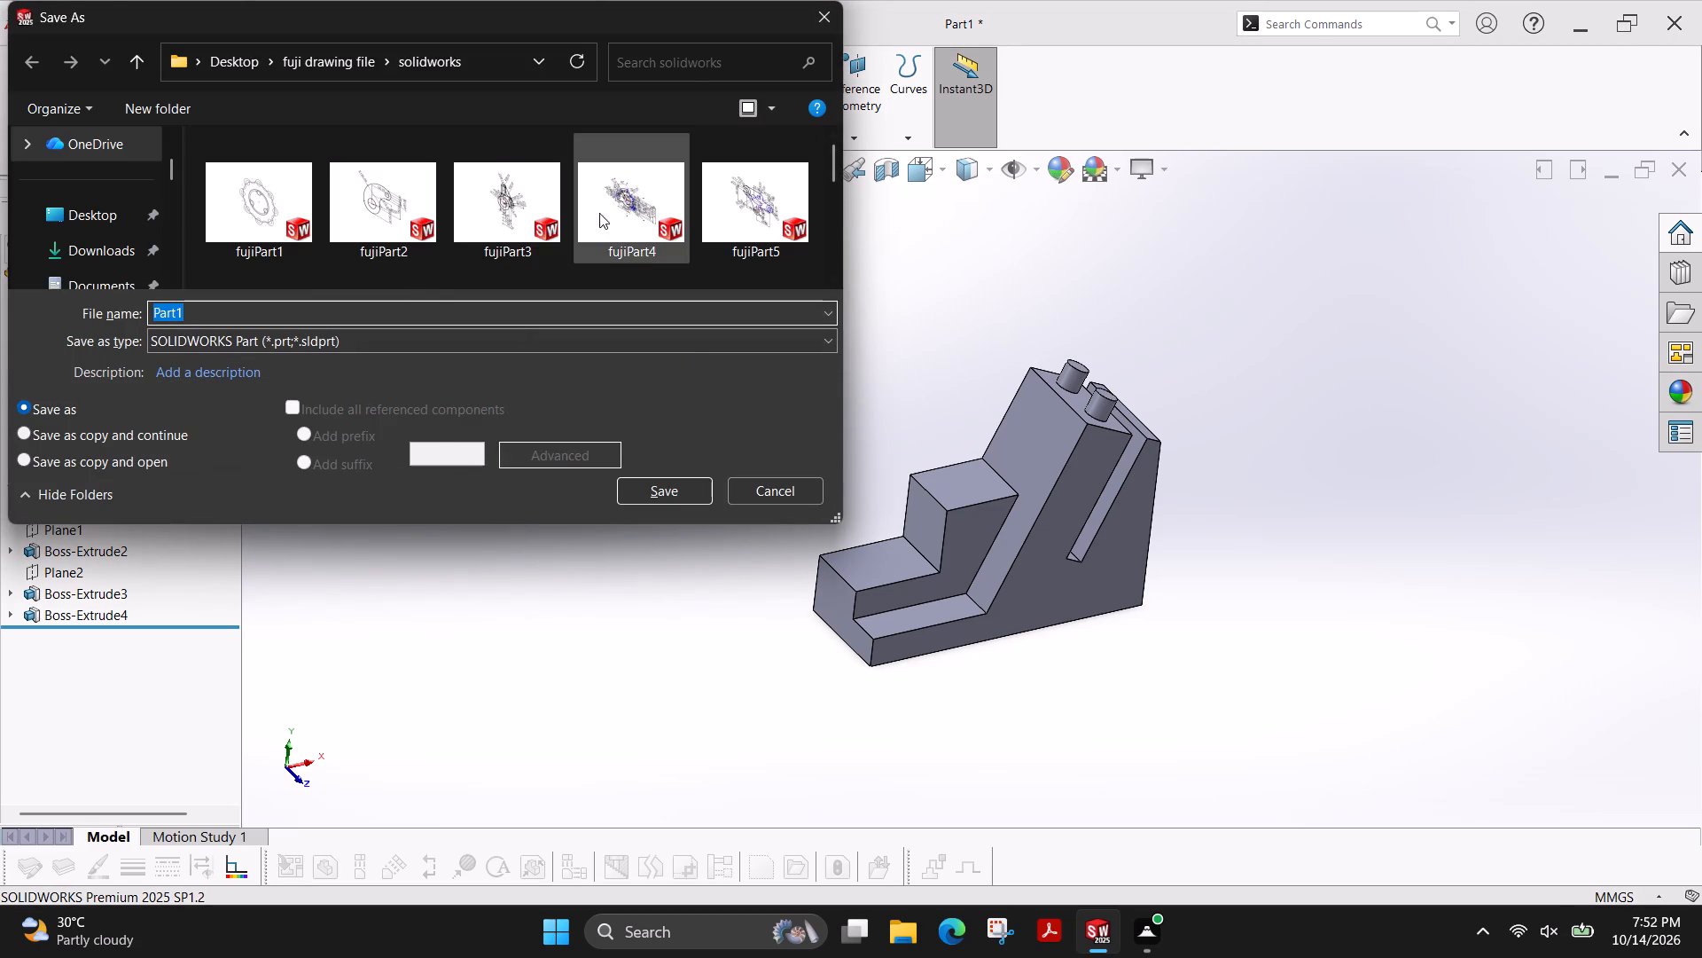
{"action": "scroll", "coordinate": [464, 191], "scroll_direction": "down", "scroll_amount": 17}
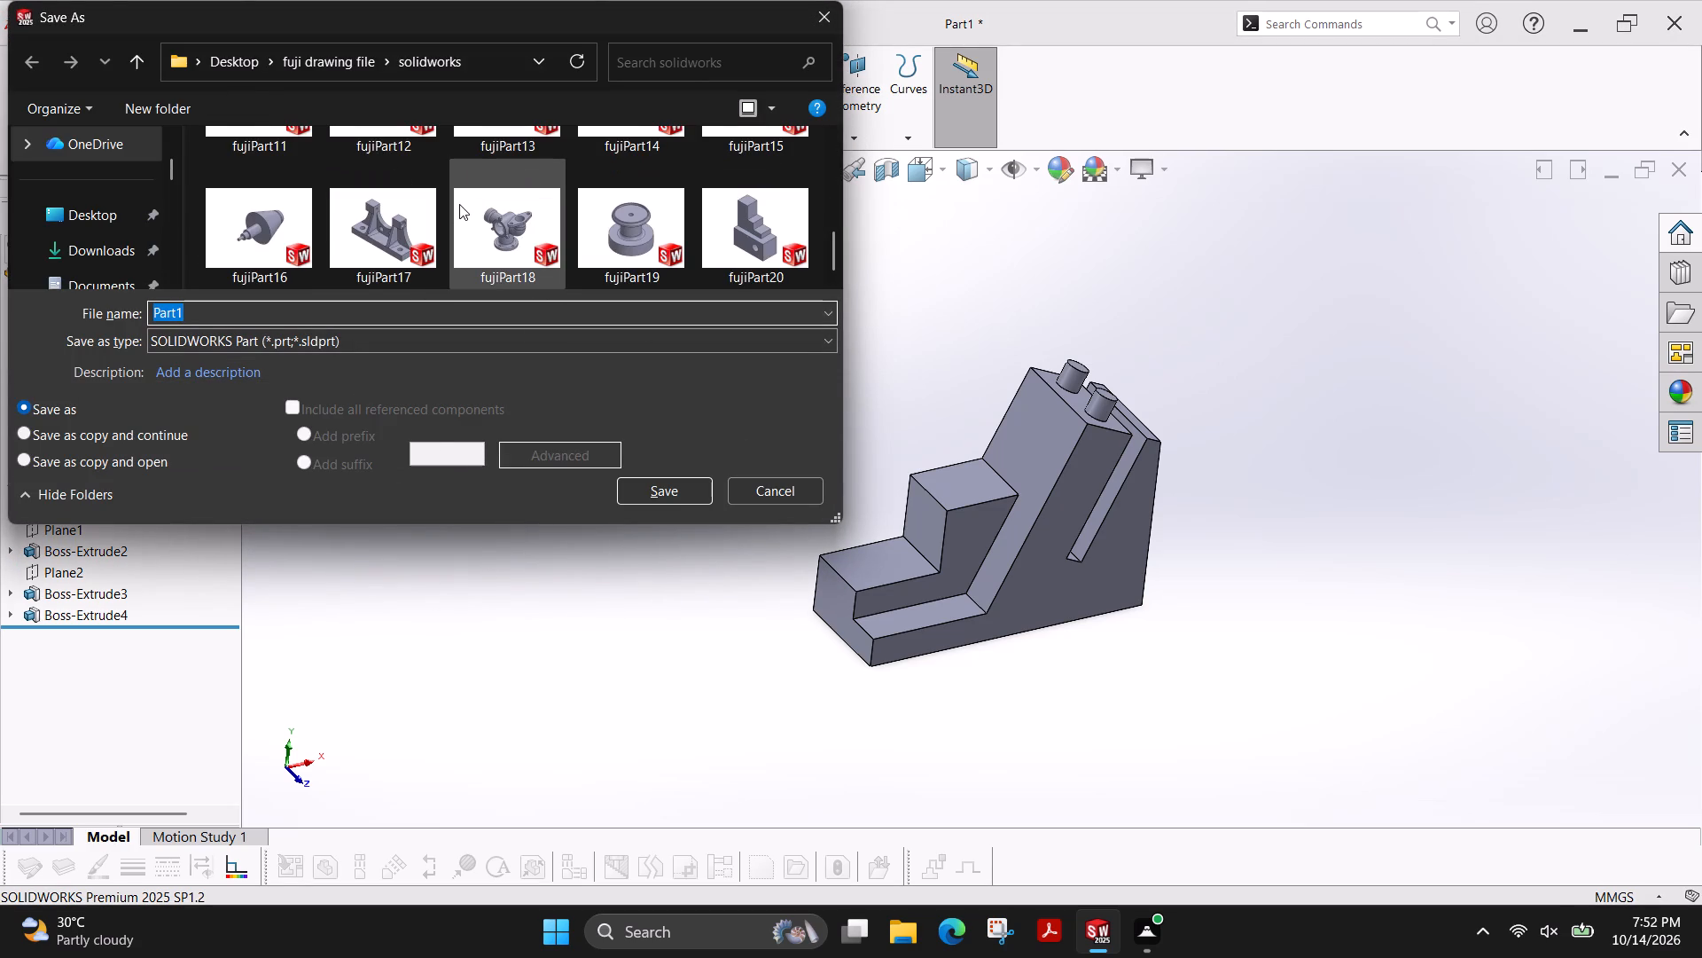
{"action": "key", "text": "Right"}
{"action": "key", "text": "BackSpace"}
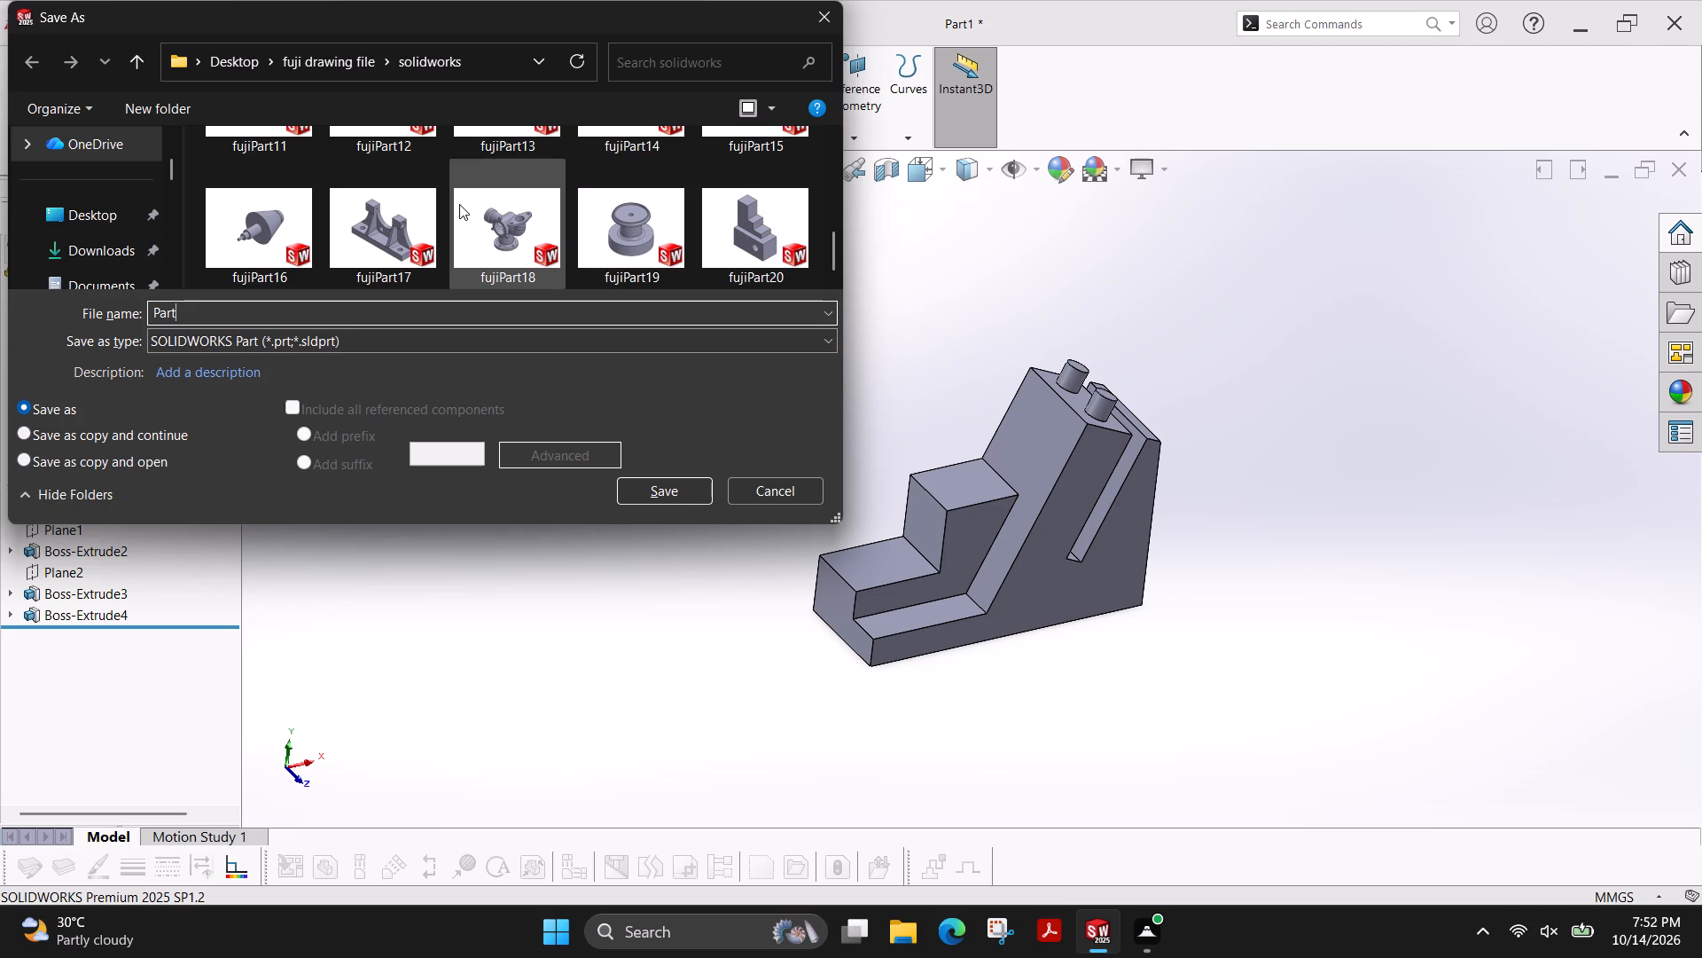
{"action": "type", "text": "21"}
{"action": "key", "text": "Left"}
{"action": "key", "text": "Left"}
{"action": "key", "text": "Left"}
{"action": "key", "text": "Left"}
{"action": "key", "text": "Left"}
{"action": "key", "text": "Left"}
{"action": "key", "text": "Left"}
{"action": "key", "text": "Left"}
{"action": "key", "text": "Left"}
{"action": "key", "text": "Left"}
{"action": "key", "text": "Left"}
{"action": "key", "text": "Left"}
{"action": "type", "text": "fuji"}
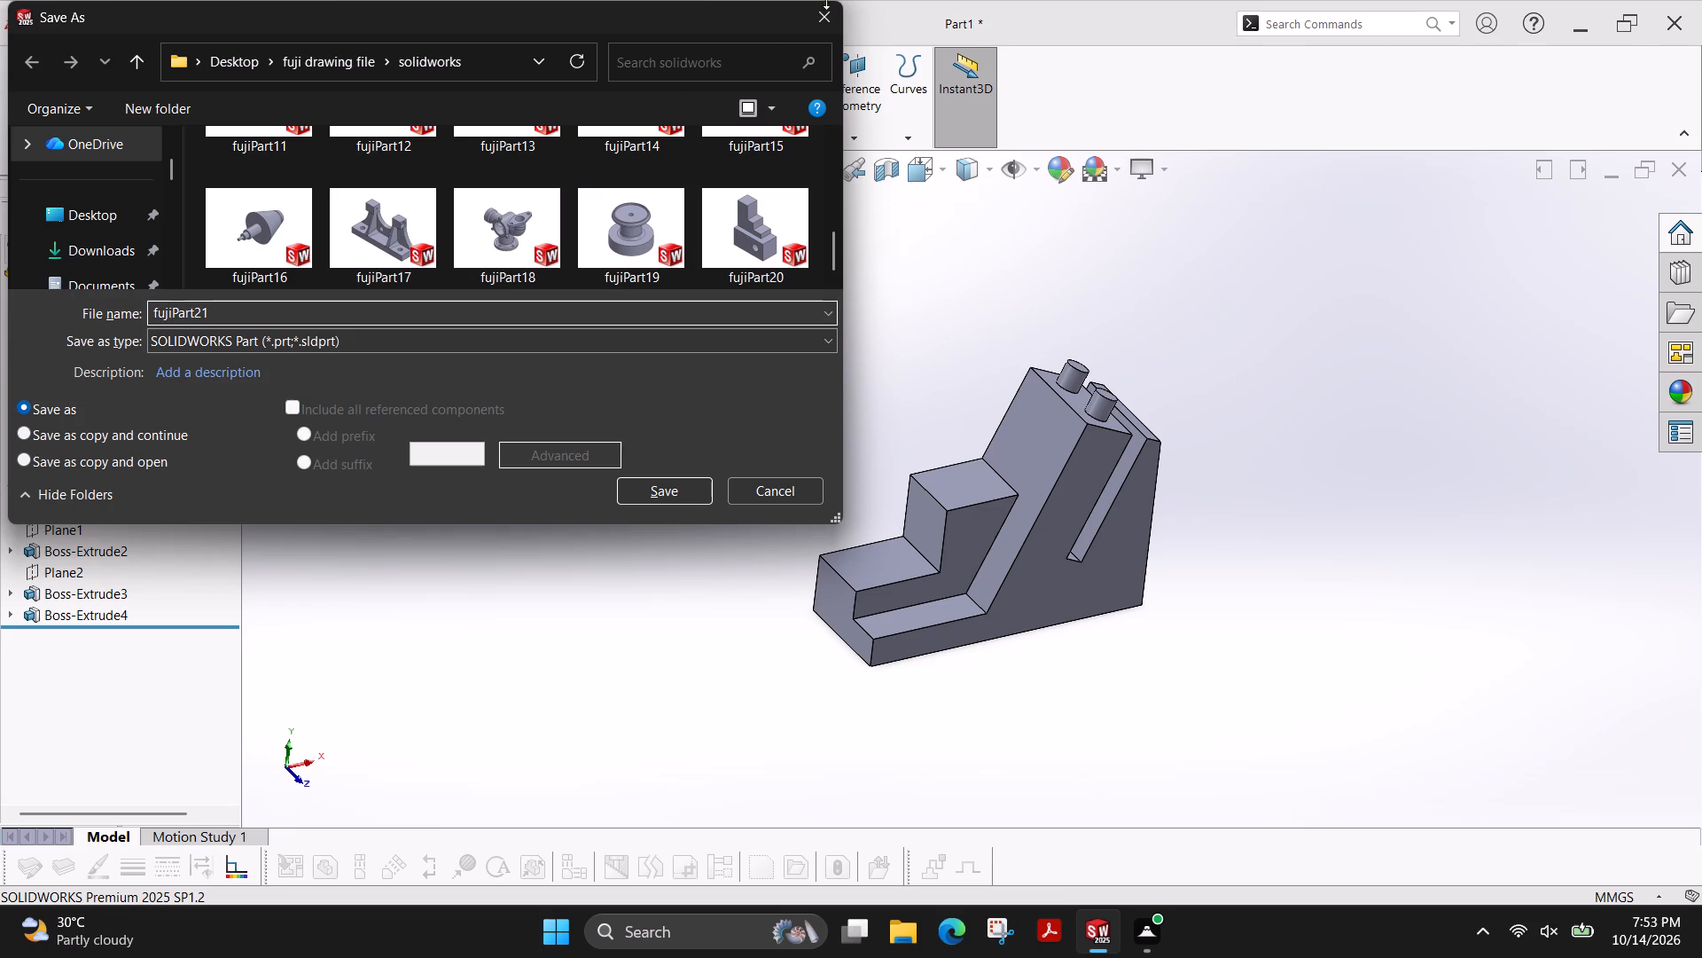
{"action": "left_click", "coordinate": [657, 499]}
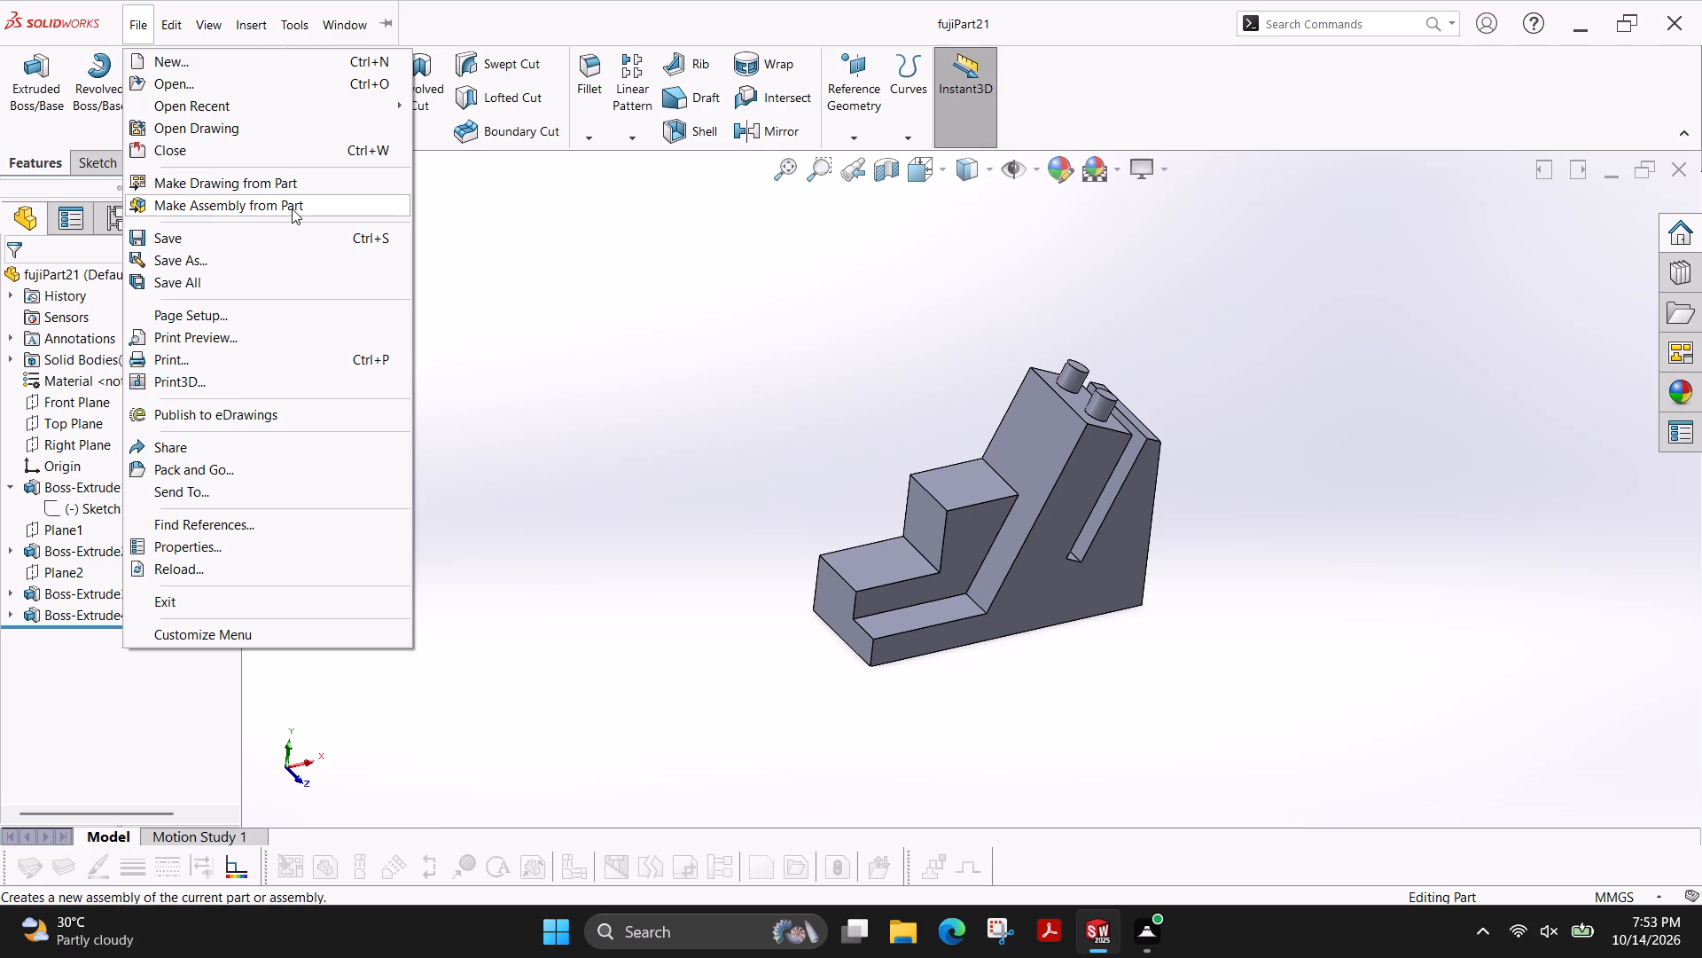
Make a drawing from the part on an A4 (ISO) sheet with the sheet format displayed.
{"action": "left_click", "coordinate": [250, 189]}
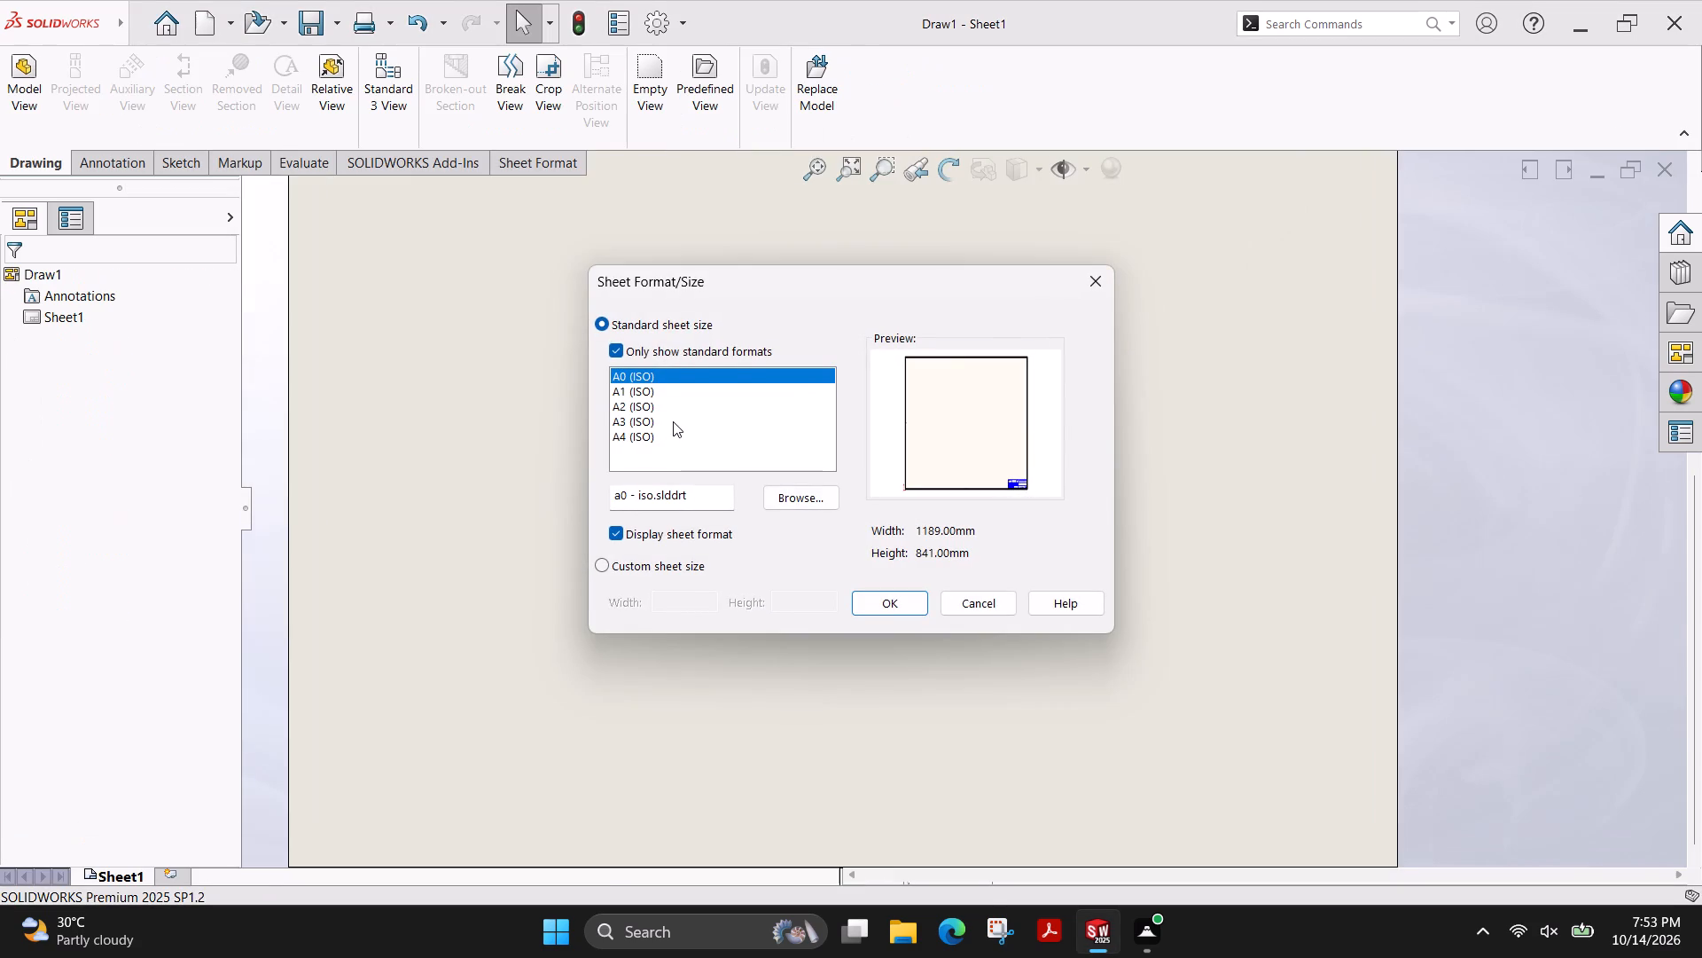
{"action": "left_click", "coordinate": [716, 438]}
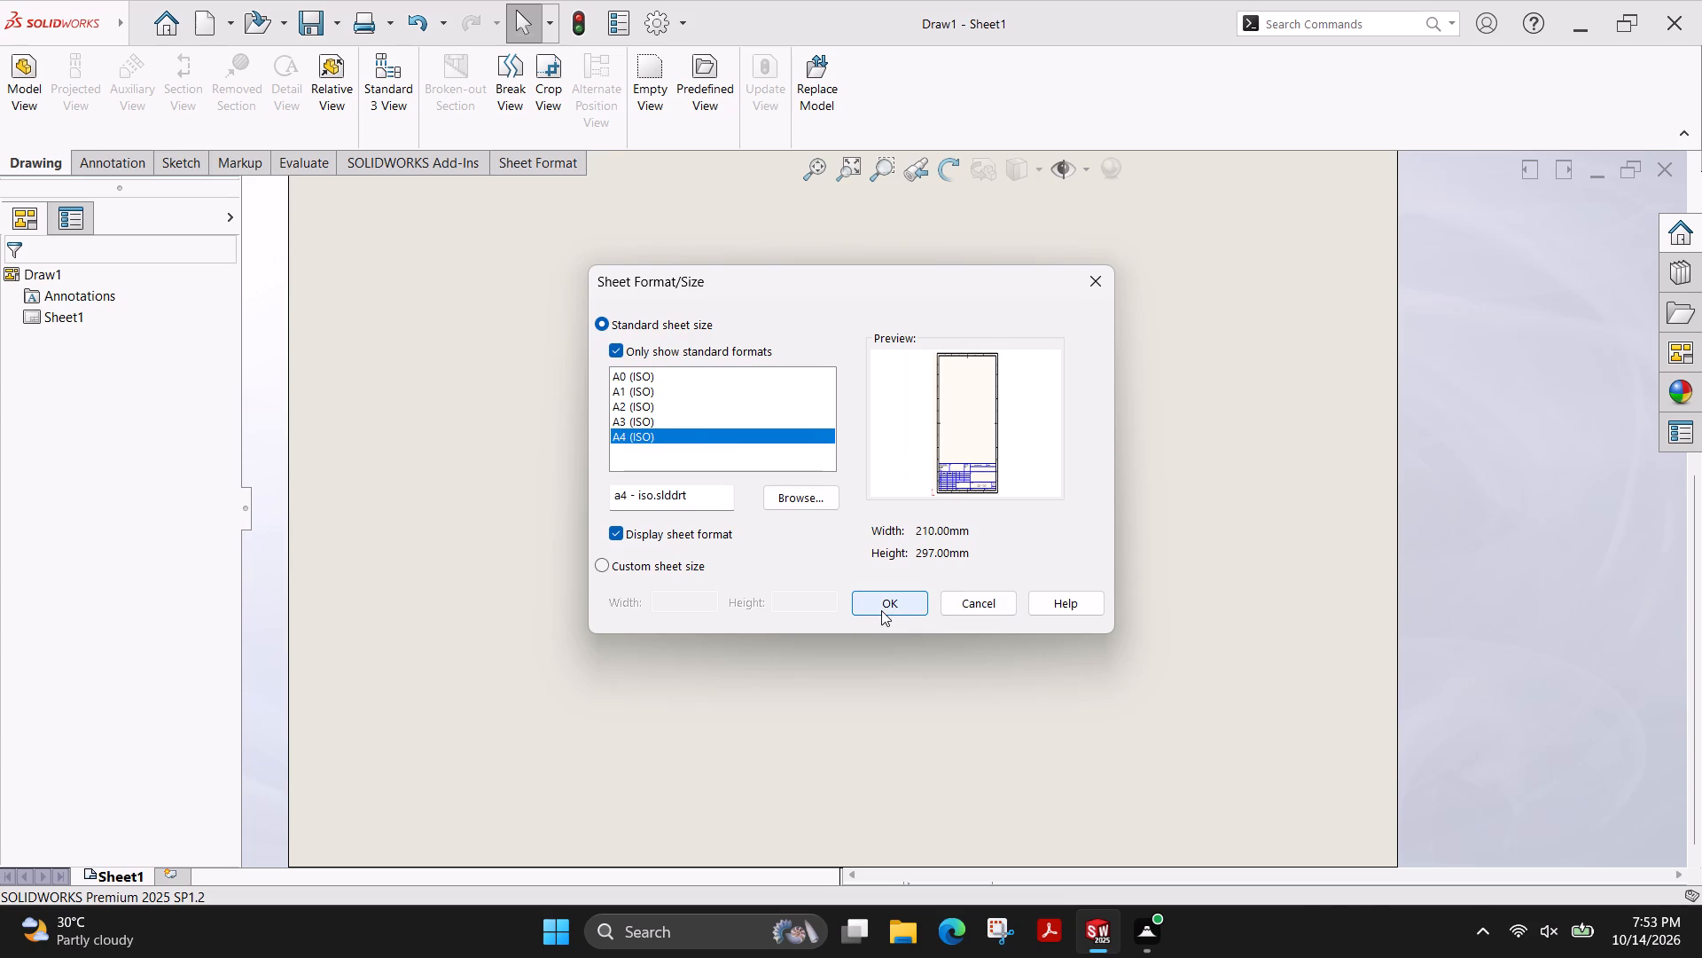
{"action": "left_click", "coordinate": [881, 610]}
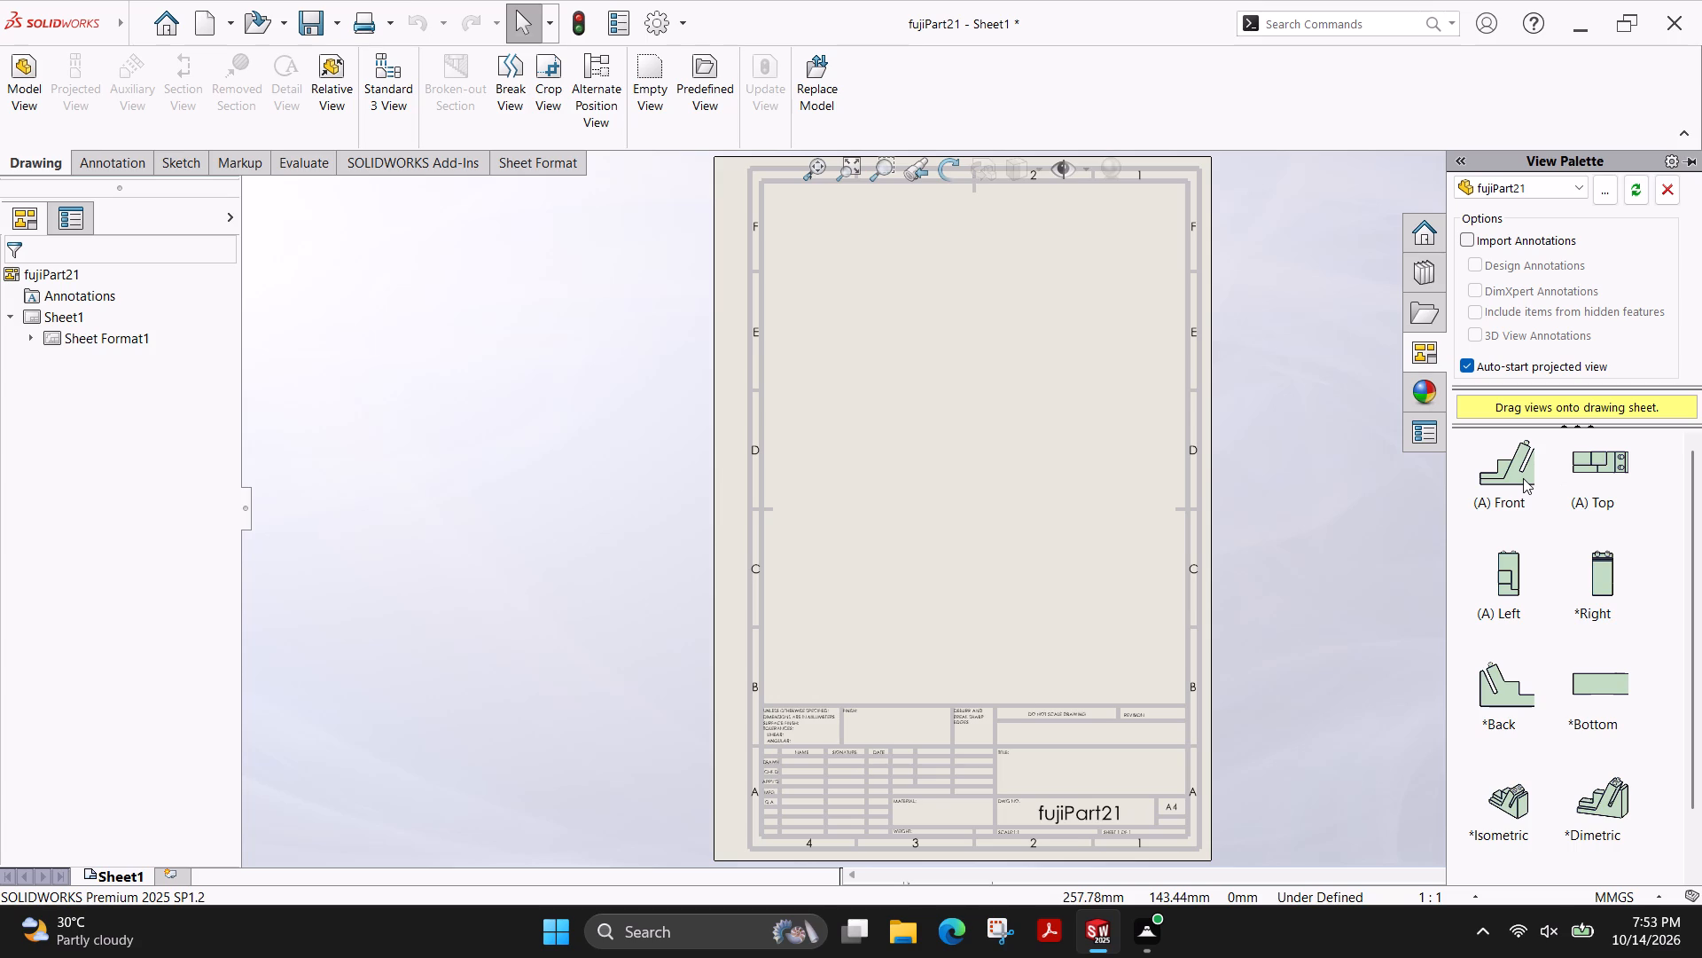
Place the Front view of fujiPart21 in the upper left area of the drawing sheet, without adding projected views.
{"action": "left_click_drag", "start_coordinate": [1523, 478], "coordinate": [884, 296]}
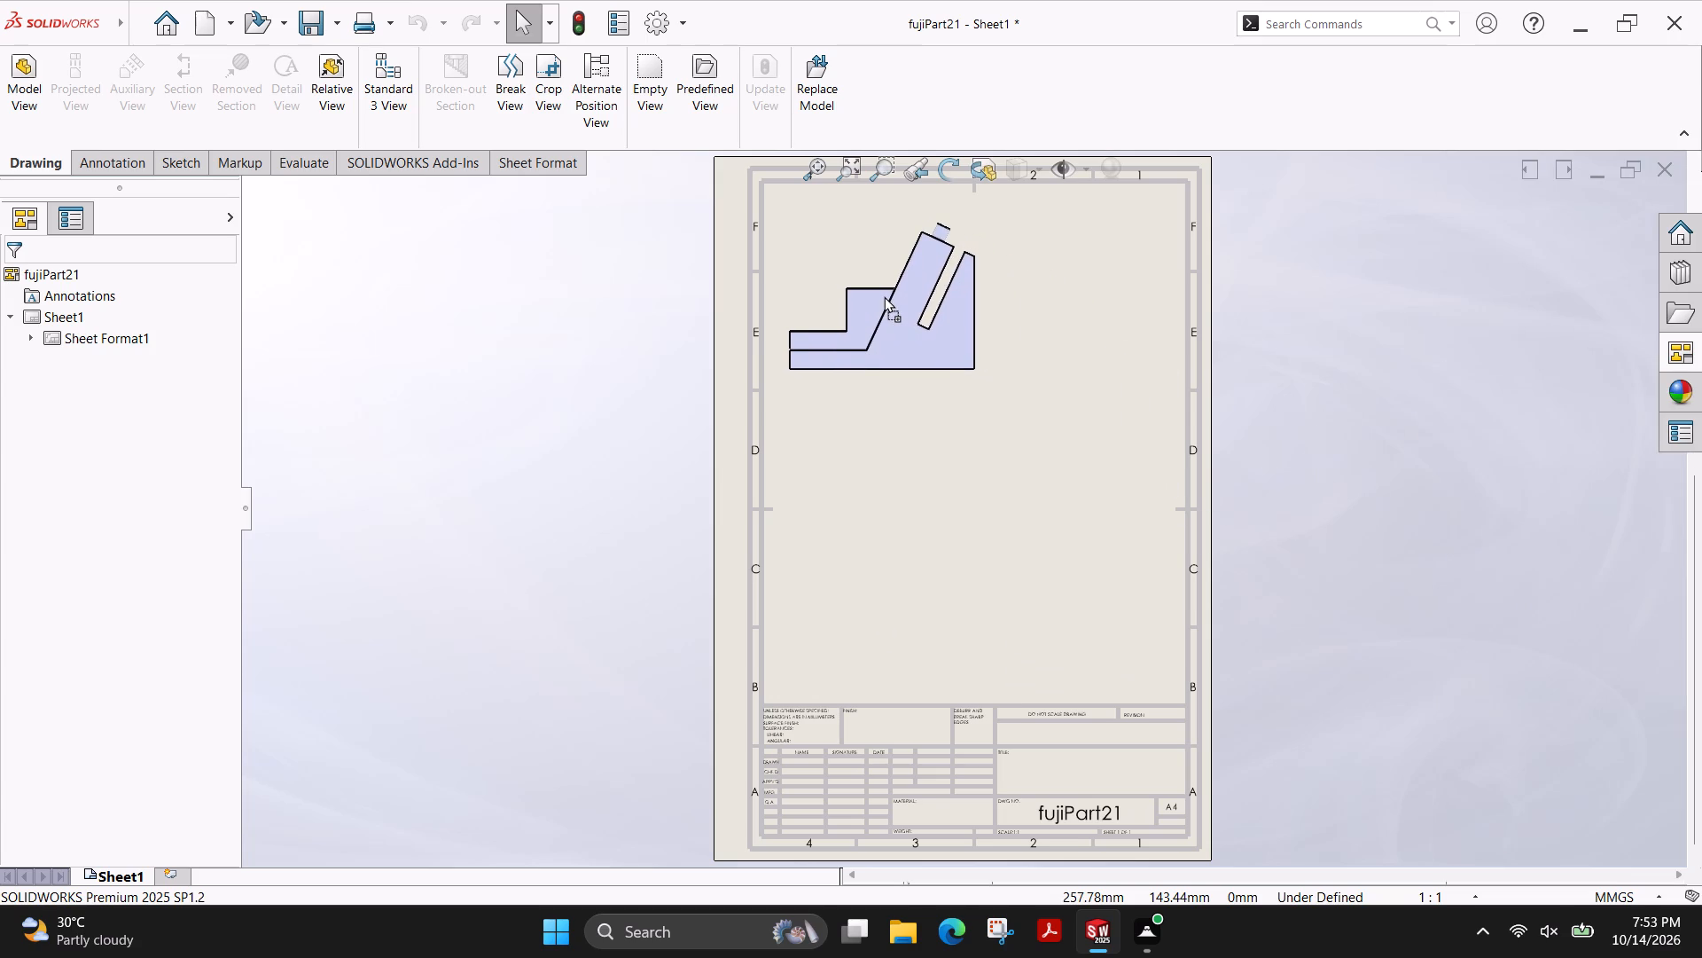
{"action": "left_click_drag", "start_coordinate": [884, 296], "coordinate": [884, 290]}
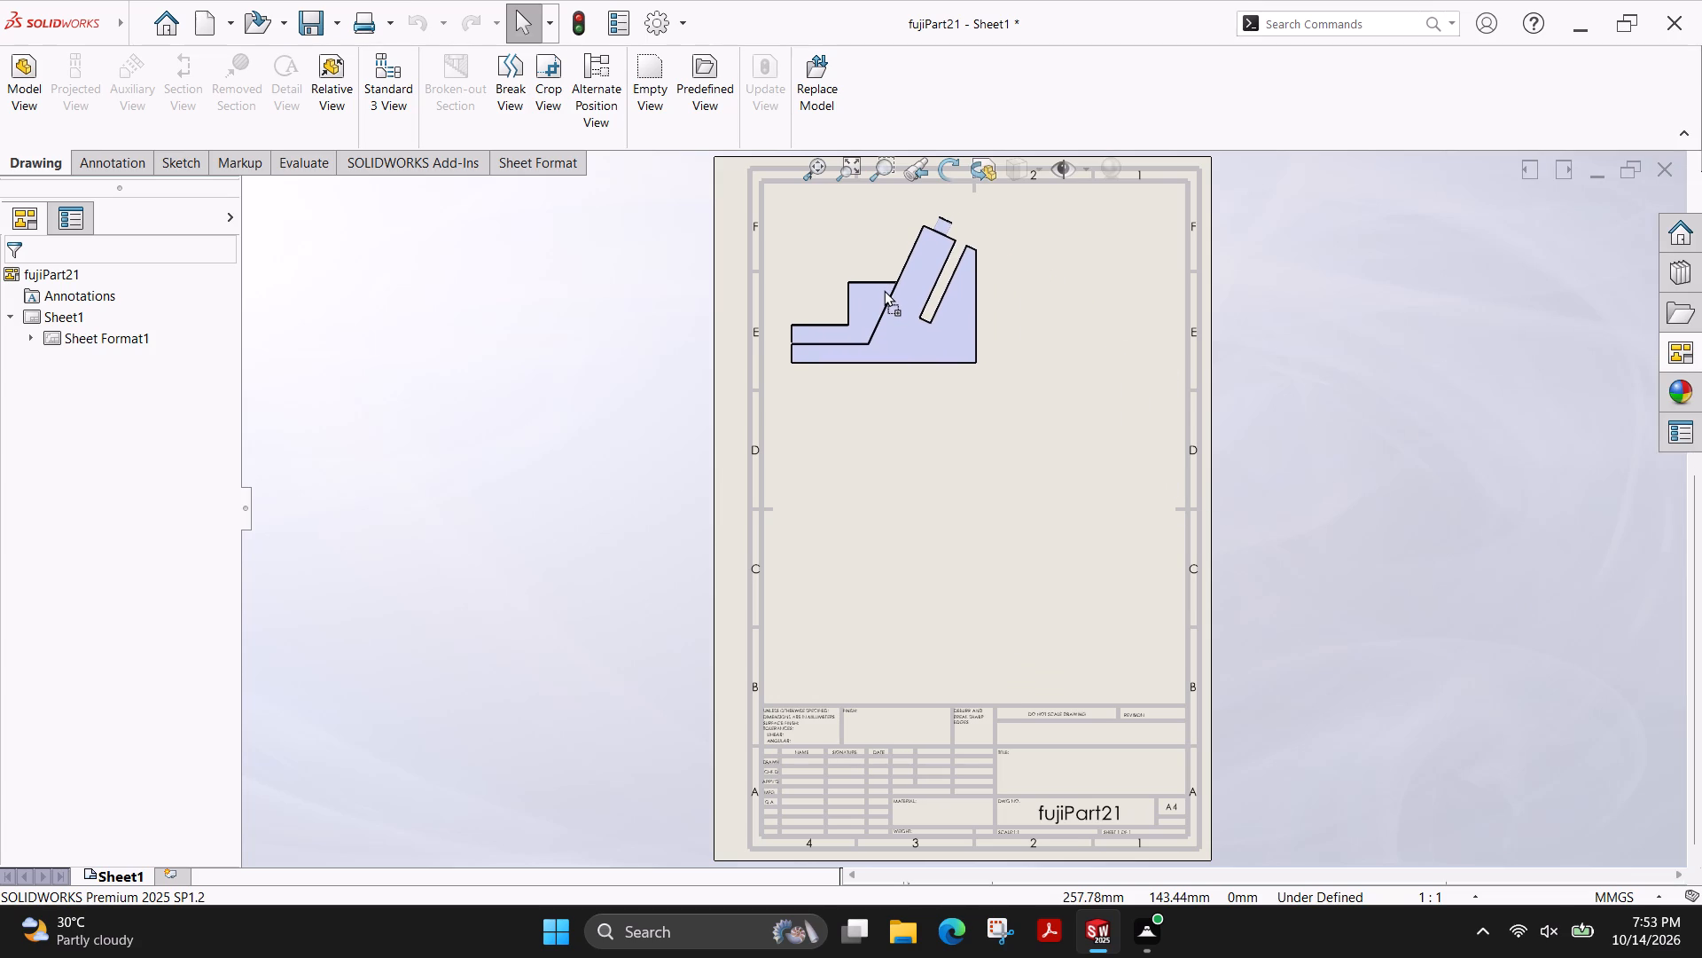
{"action": "left_click_drag", "start_coordinate": [884, 290], "coordinate": [883, 290]}
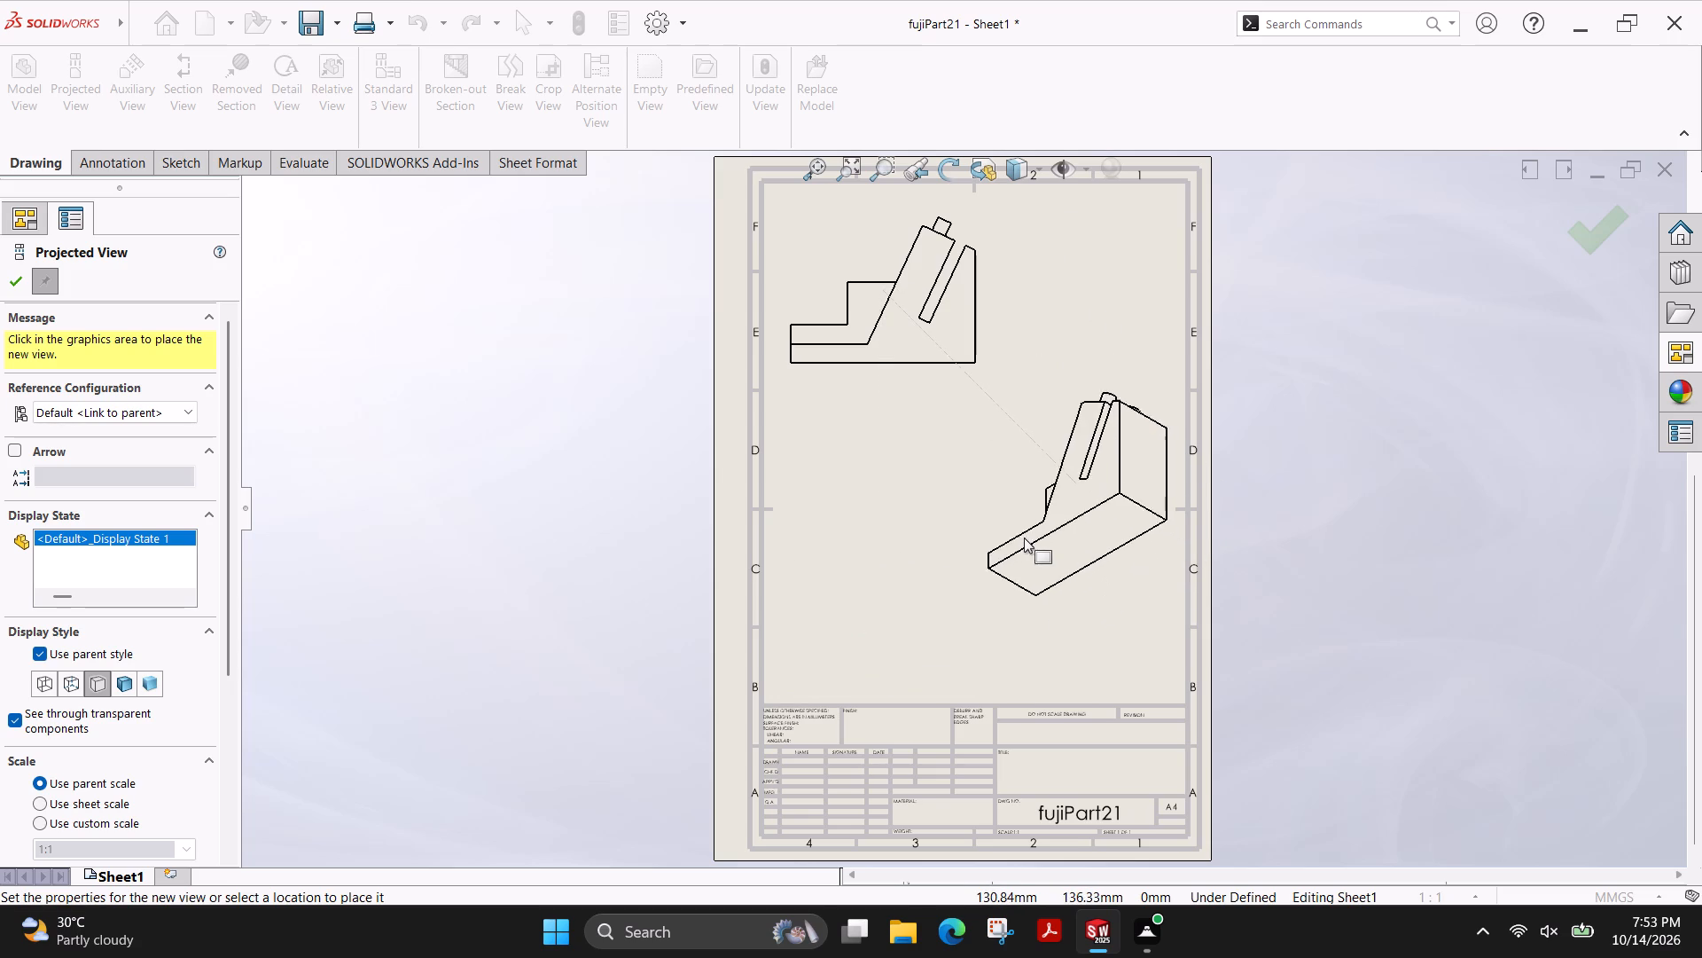
{"action": "key", "text": "Escape"}
Place the Left view of fujiPart21 in the sheet's lower left area, with a projected isometric view above right and a projected side view beside it.
{"action": "left_click", "coordinate": [1692, 349]}
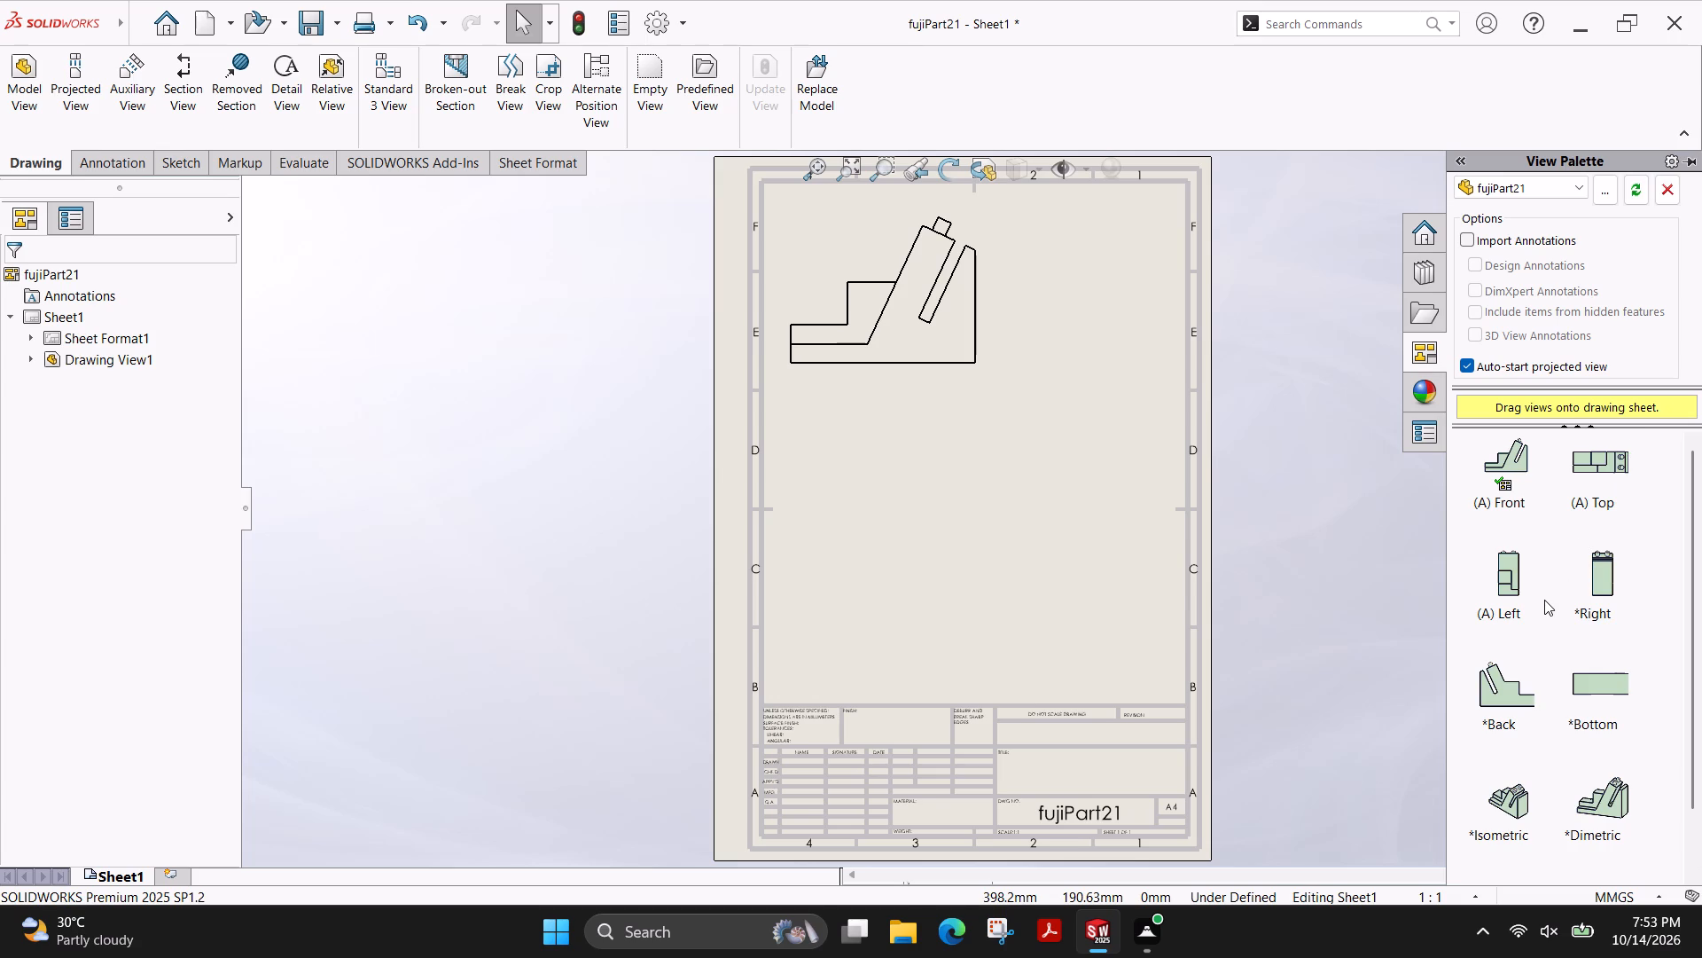
{"action": "scroll", "coordinate": [1592, 689], "scroll_direction": "down", "scroll_amount": 1}
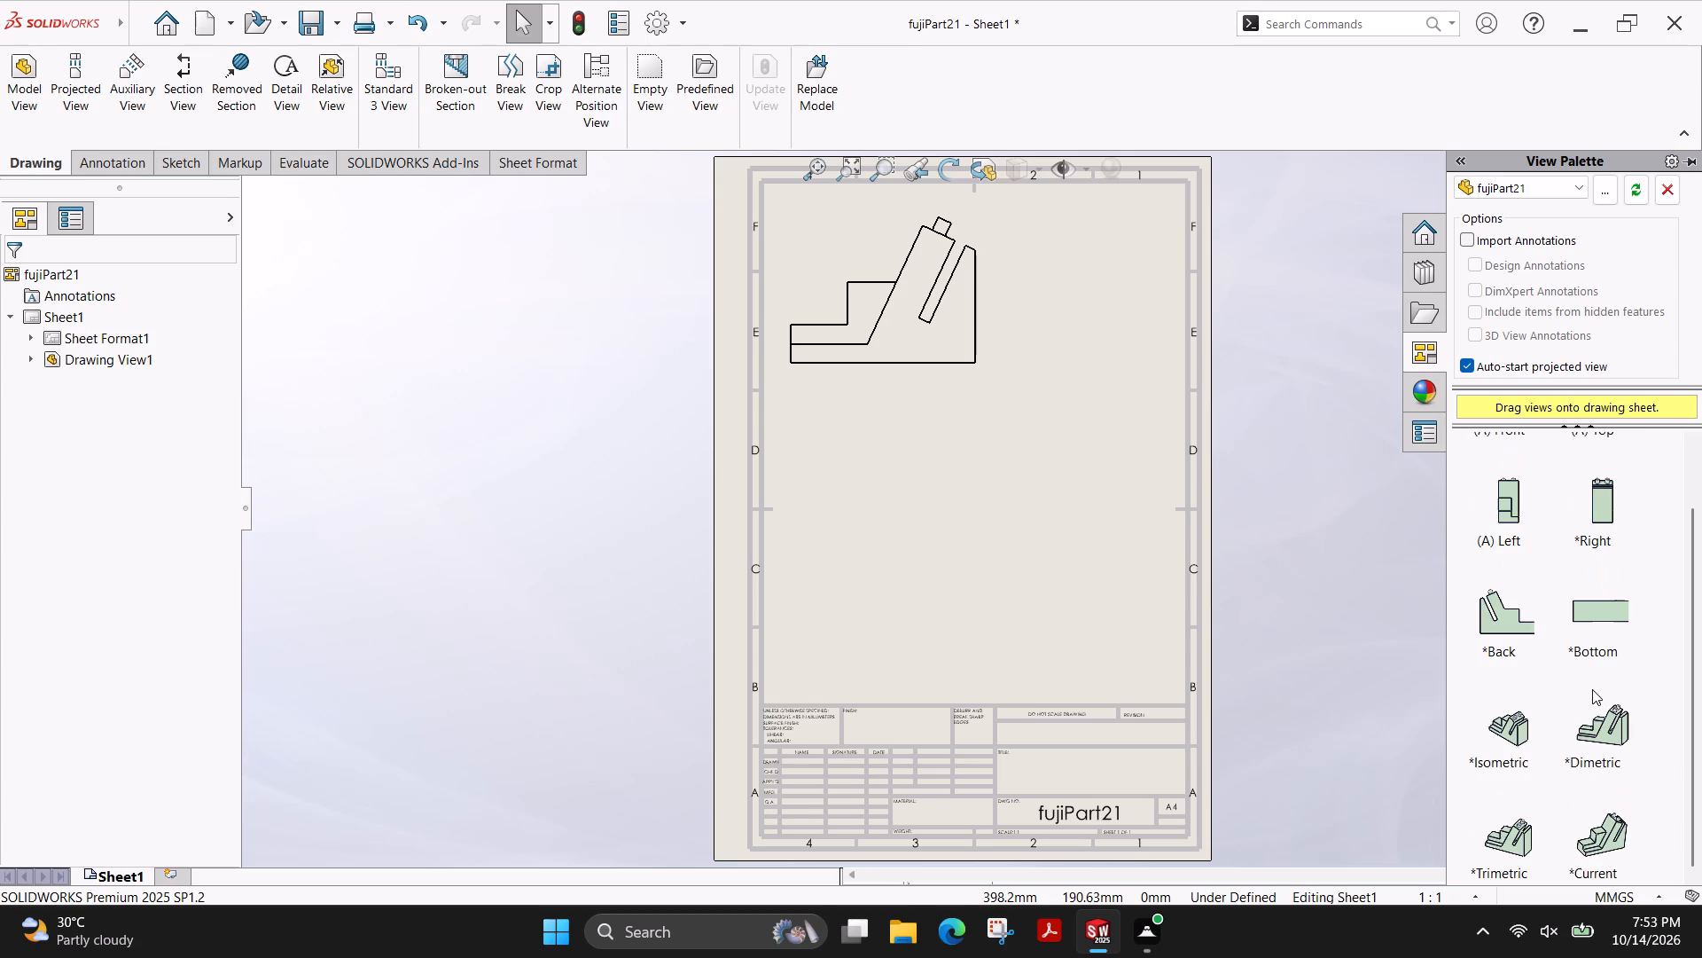
{"action": "scroll", "coordinate": [1616, 740], "scroll_direction": "down", "scroll_amount": 4}
{"action": "scroll", "coordinate": [1615, 737], "scroll_direction": "up", "scroll_amount": 6}
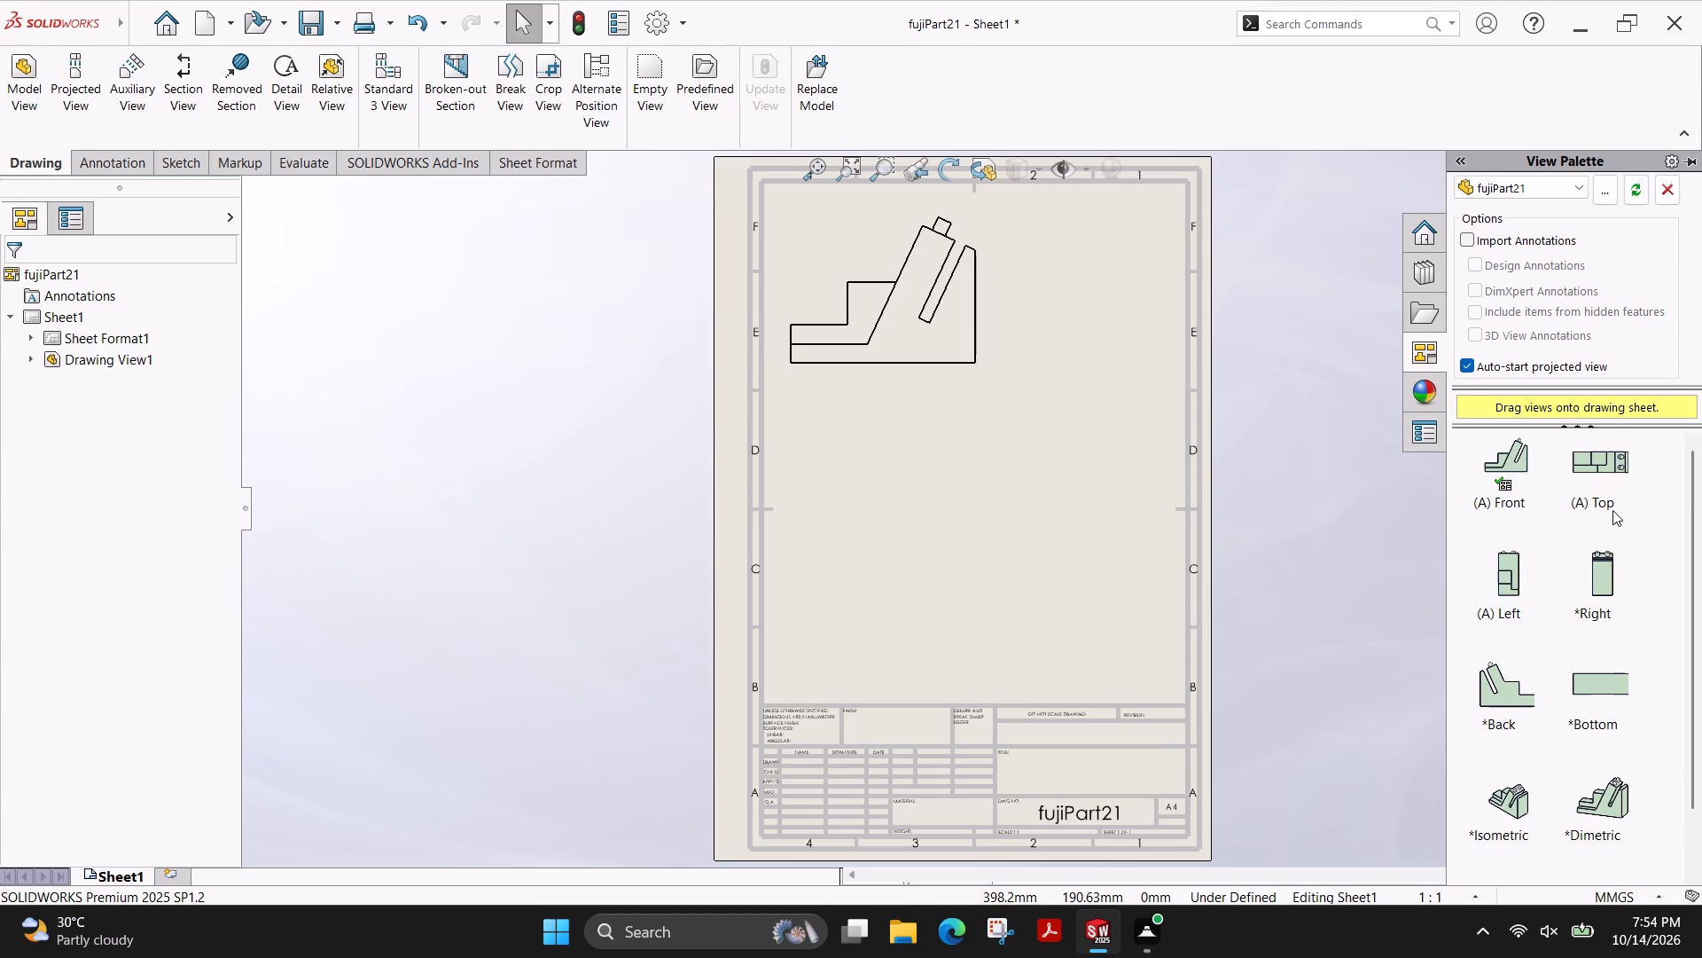
{"action": "left_click", "coordinate": [1509, 565]}
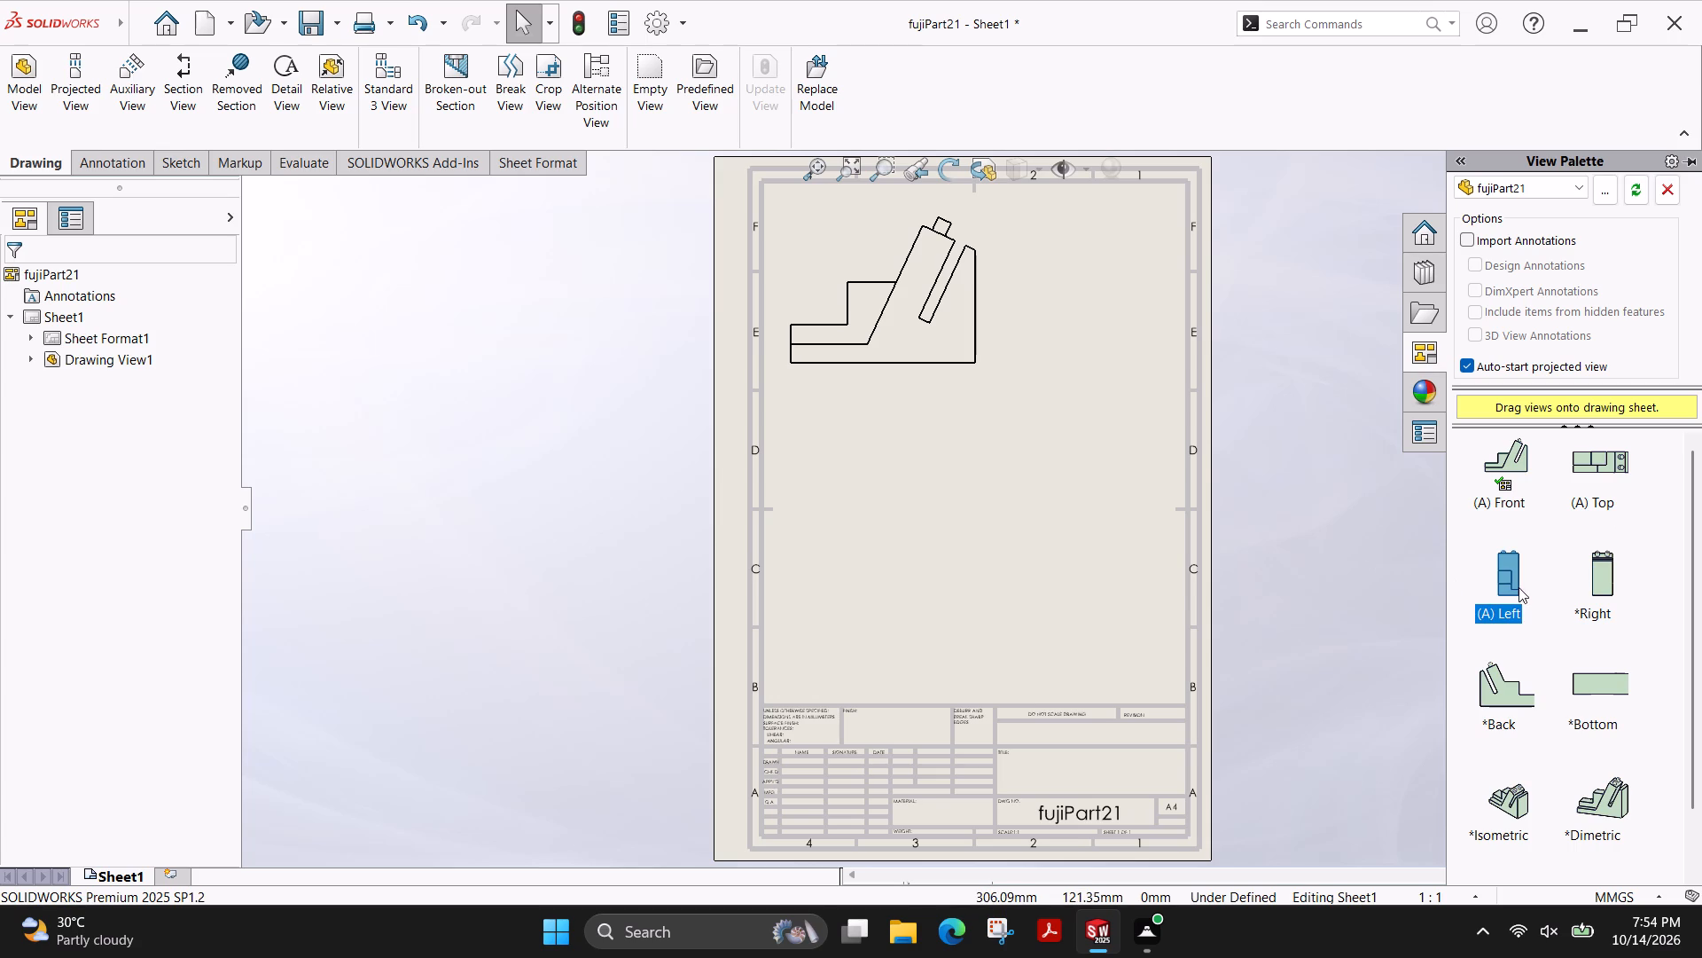
{"action": "left_click_drag", "start_coordinate": [1515, 579], "coordinate": [841, 560]}
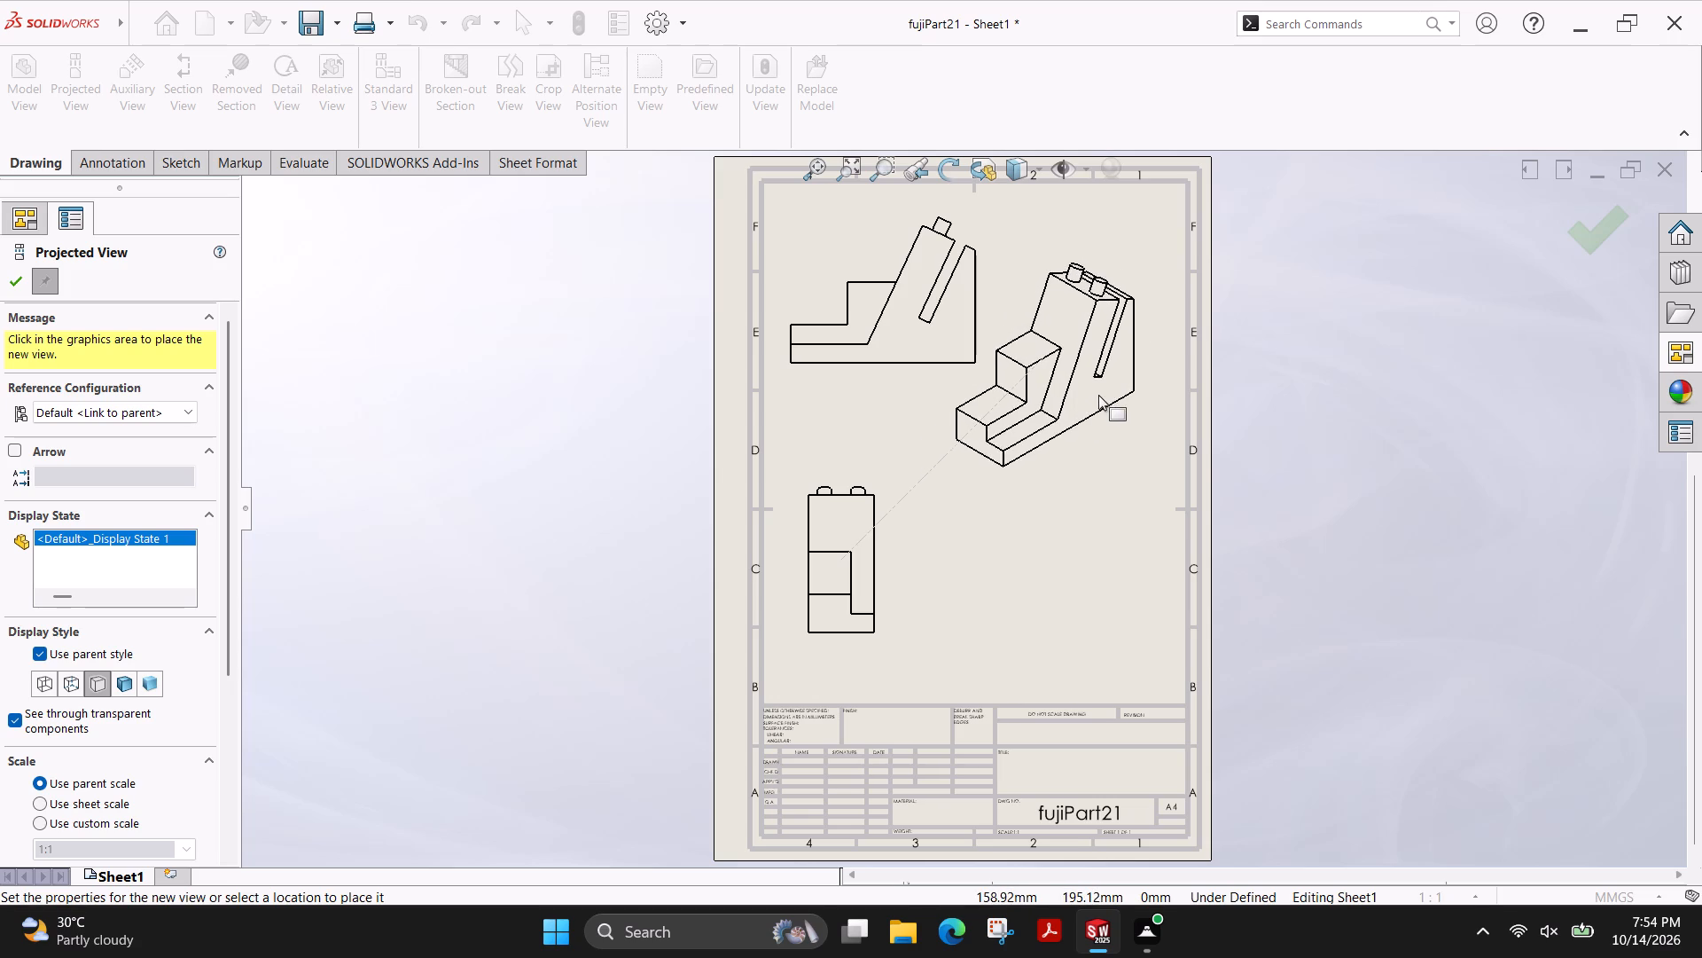
{"action": "left_click", "coordinate": [1100, 394]}
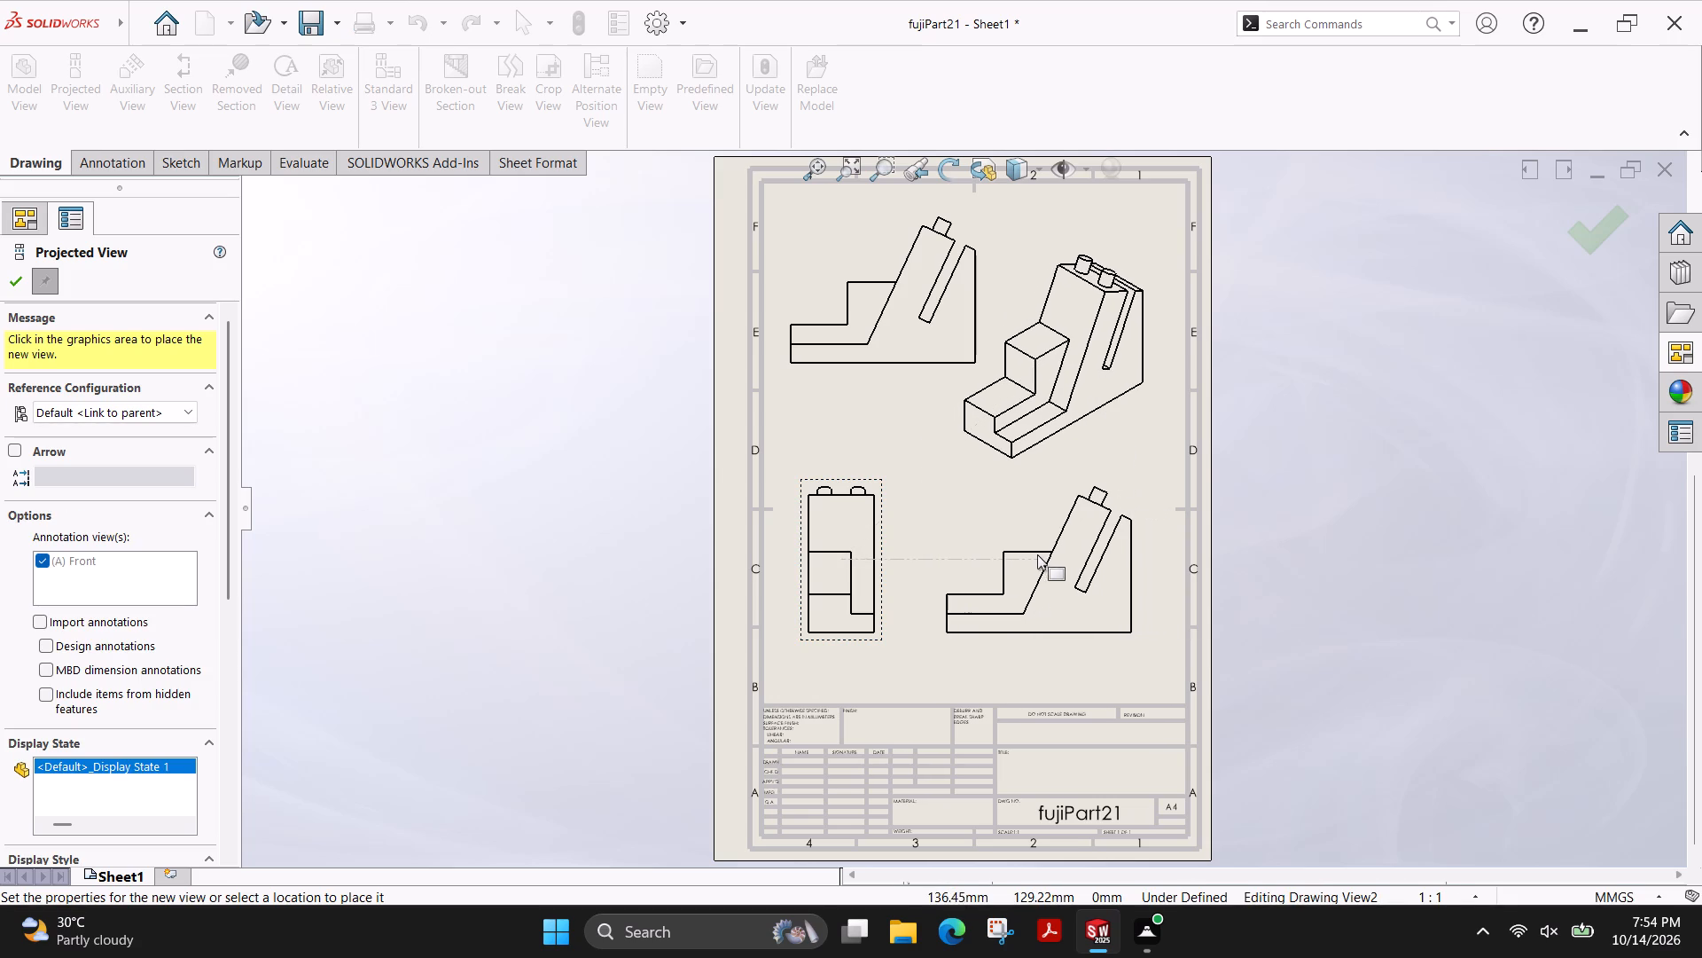
{"action": "left_click", "coordinate": [1033, 554]}
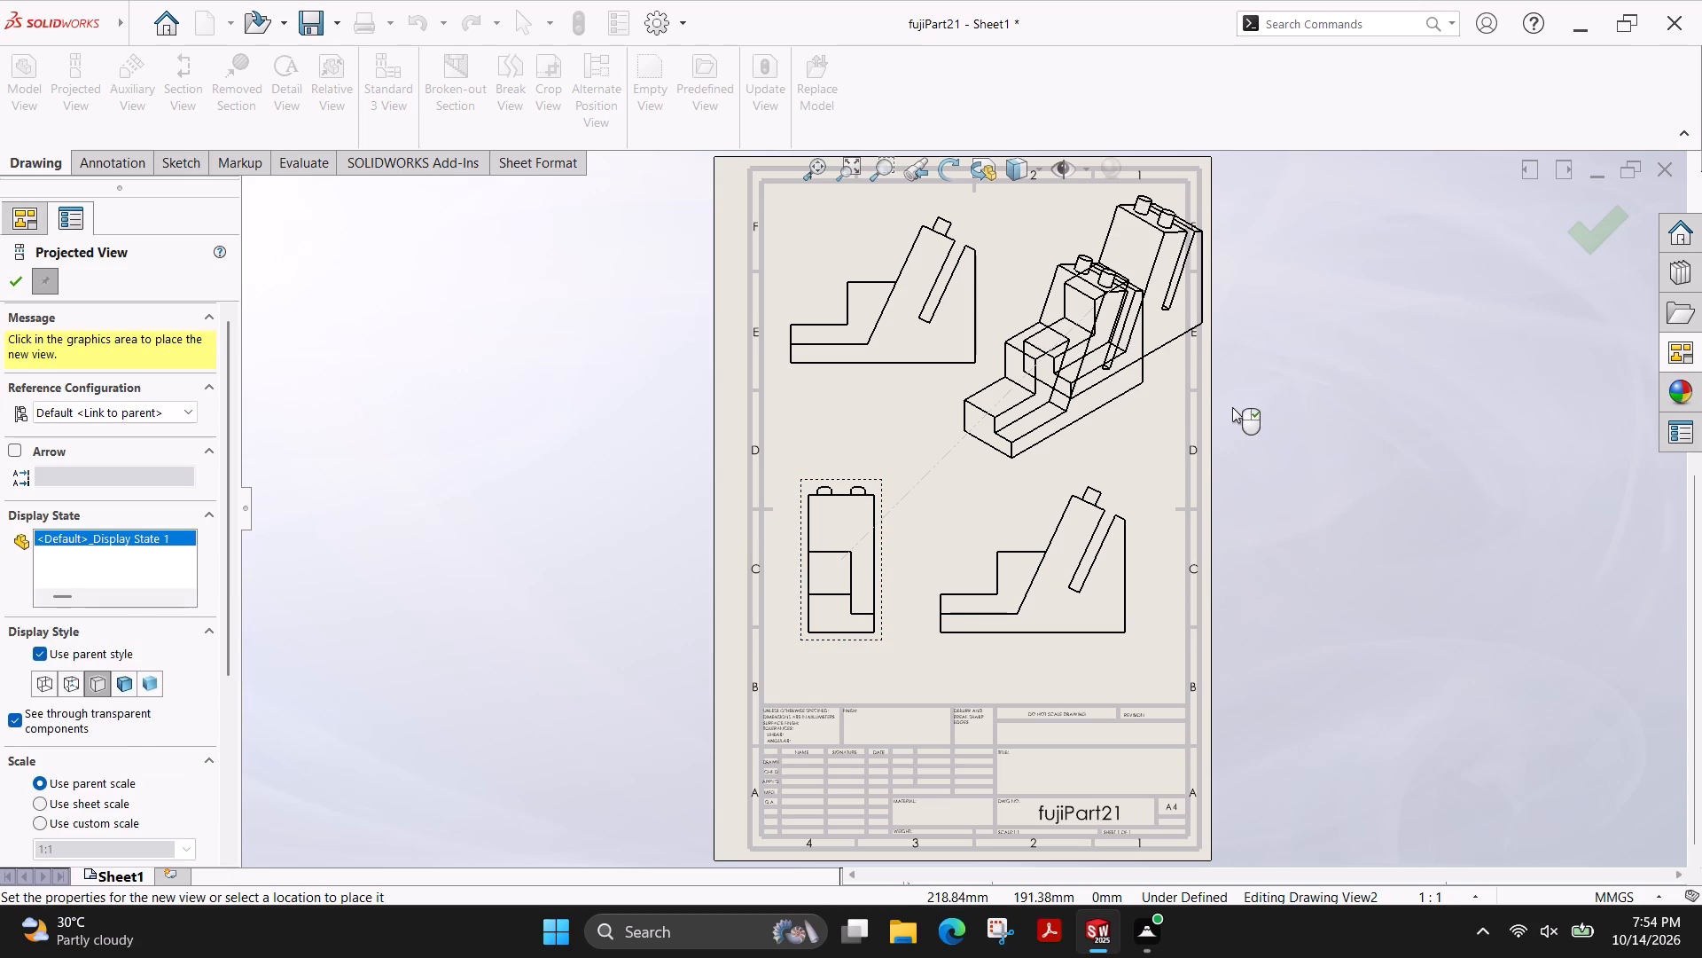
{"action": "key", "text": "Escape"}
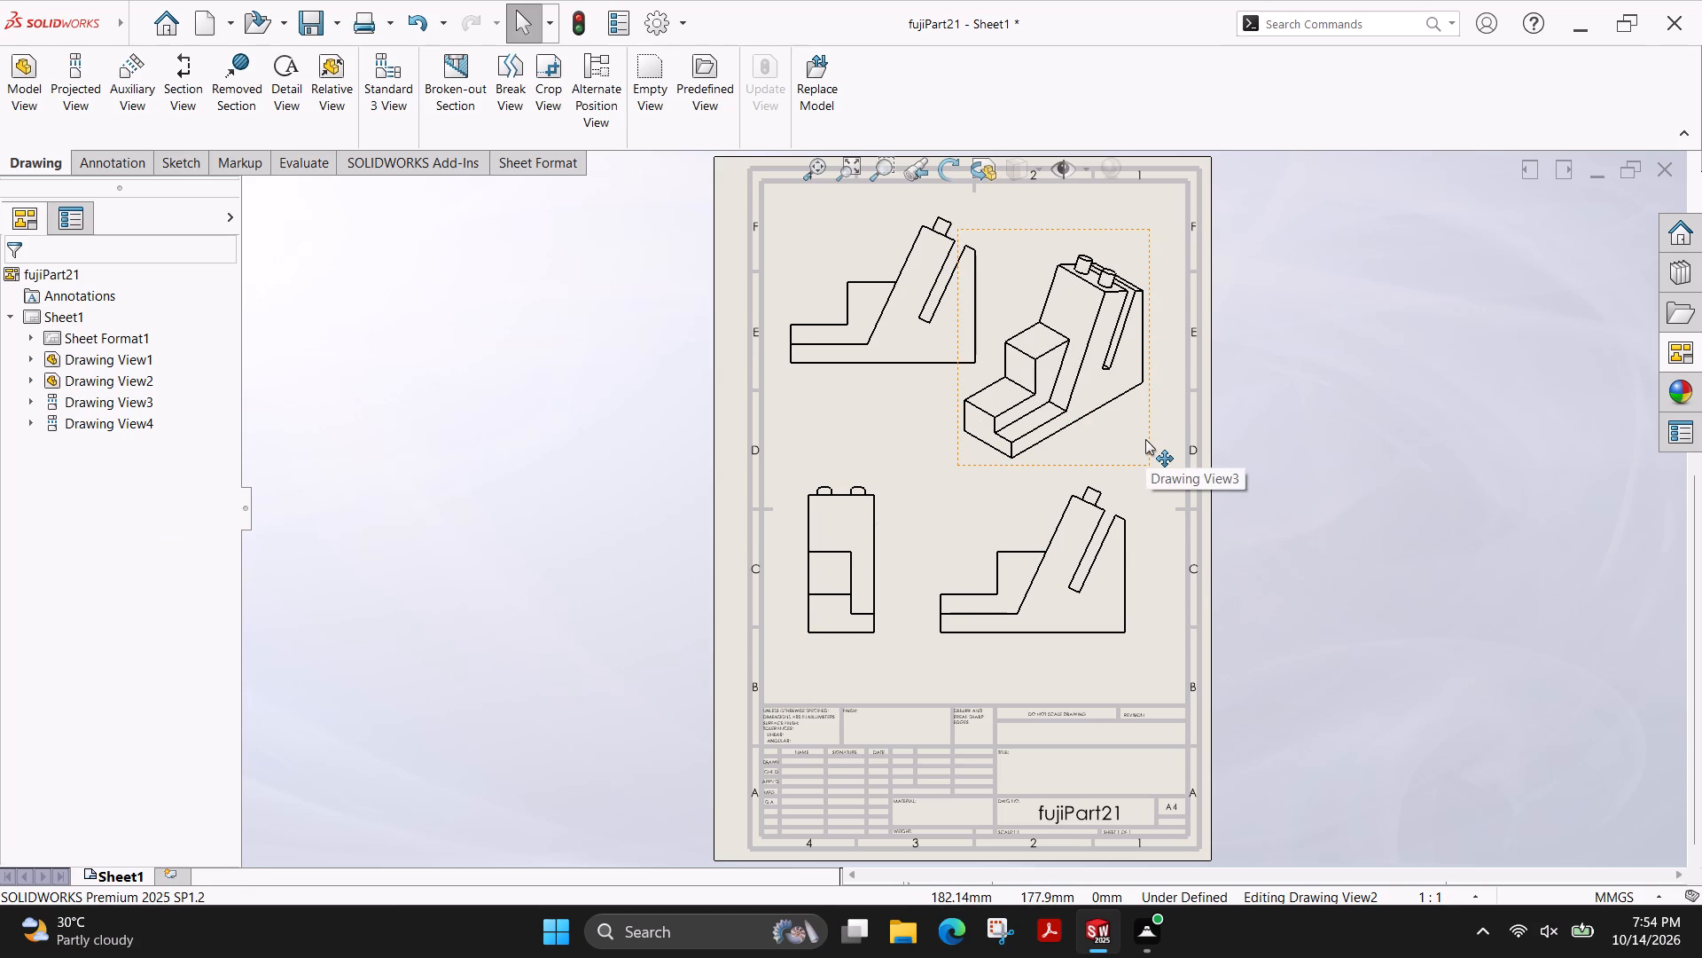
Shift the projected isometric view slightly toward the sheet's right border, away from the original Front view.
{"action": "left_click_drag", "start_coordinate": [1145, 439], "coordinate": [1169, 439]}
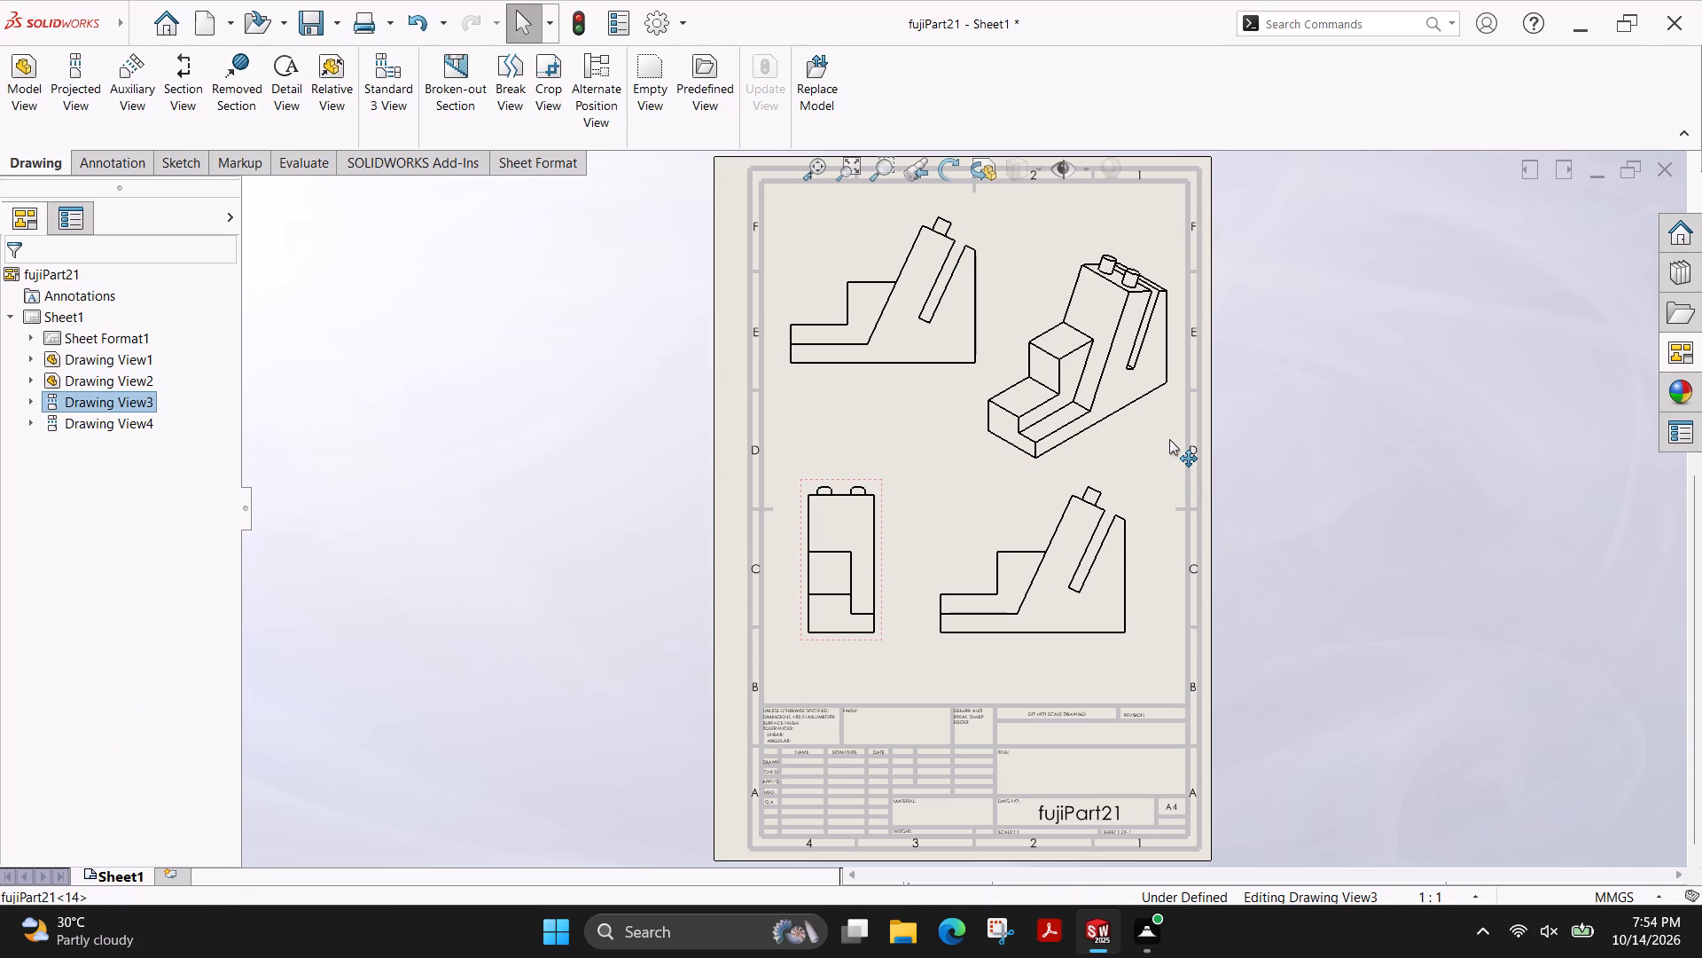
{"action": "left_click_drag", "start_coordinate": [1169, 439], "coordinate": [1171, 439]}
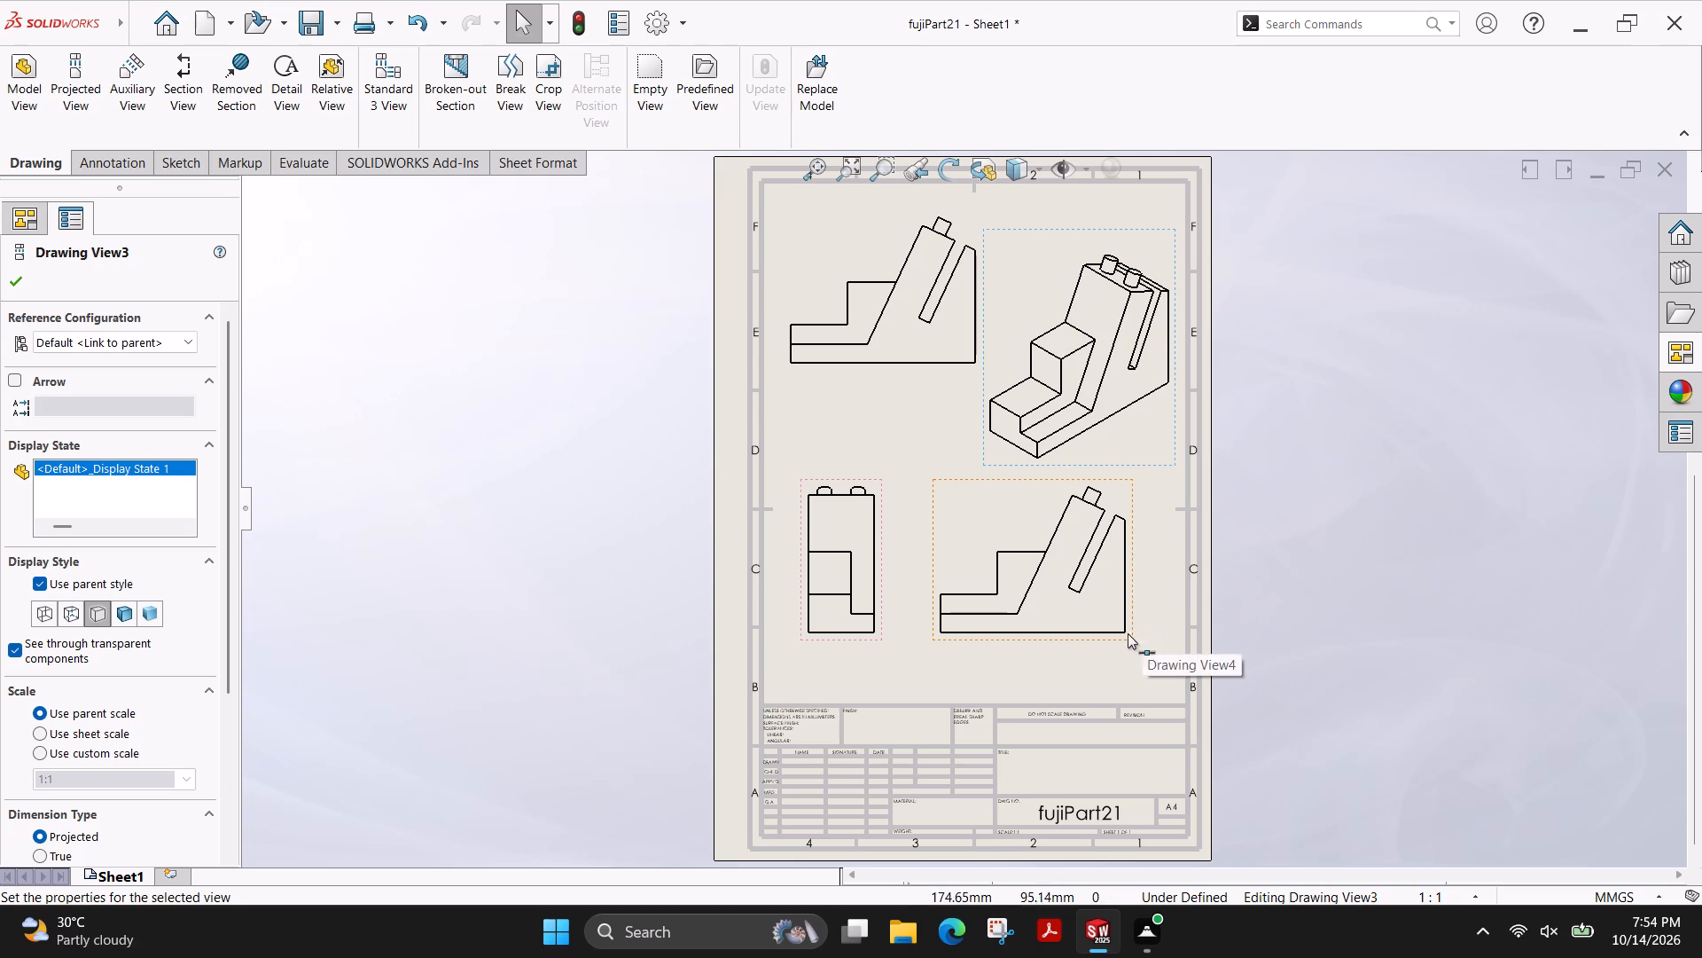
Adjust the spacing between the Left view and the projected view beside it, in the area above the title block.
{"action": "left_click_drag", "start_coordinate": [1138, 633], "coordinate": [1159, 635]}
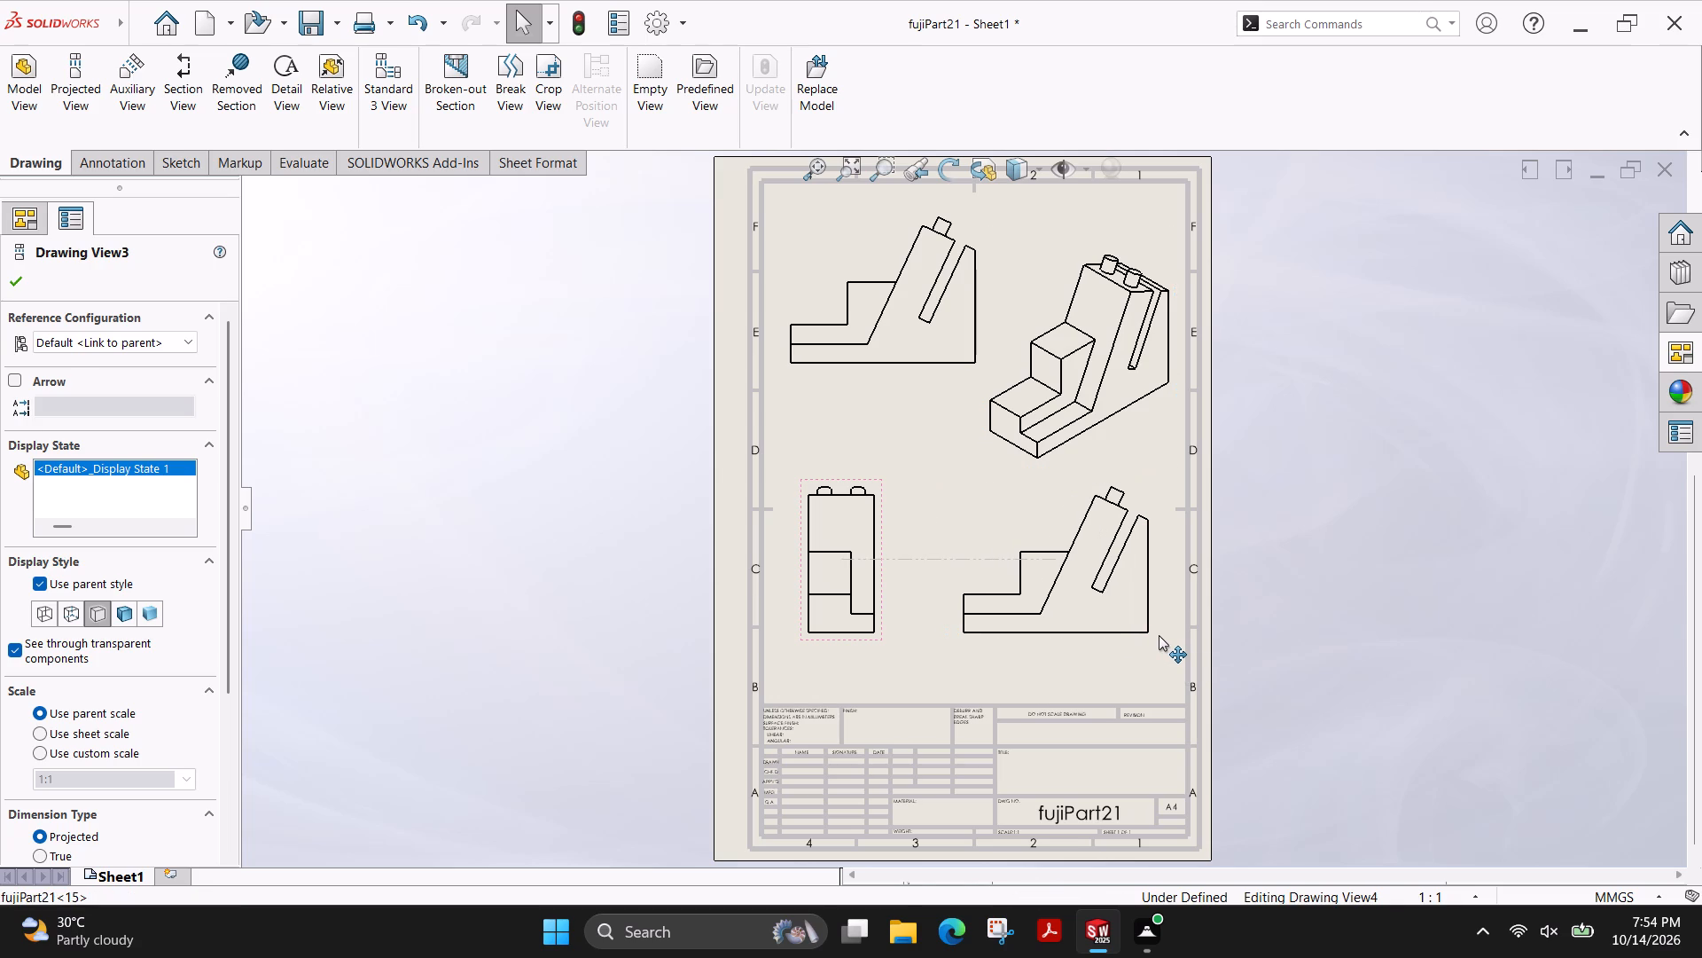
{"action": "left_click_drag", "start_coordinate": [1159, 635], "coordinate": [1135, 642]}
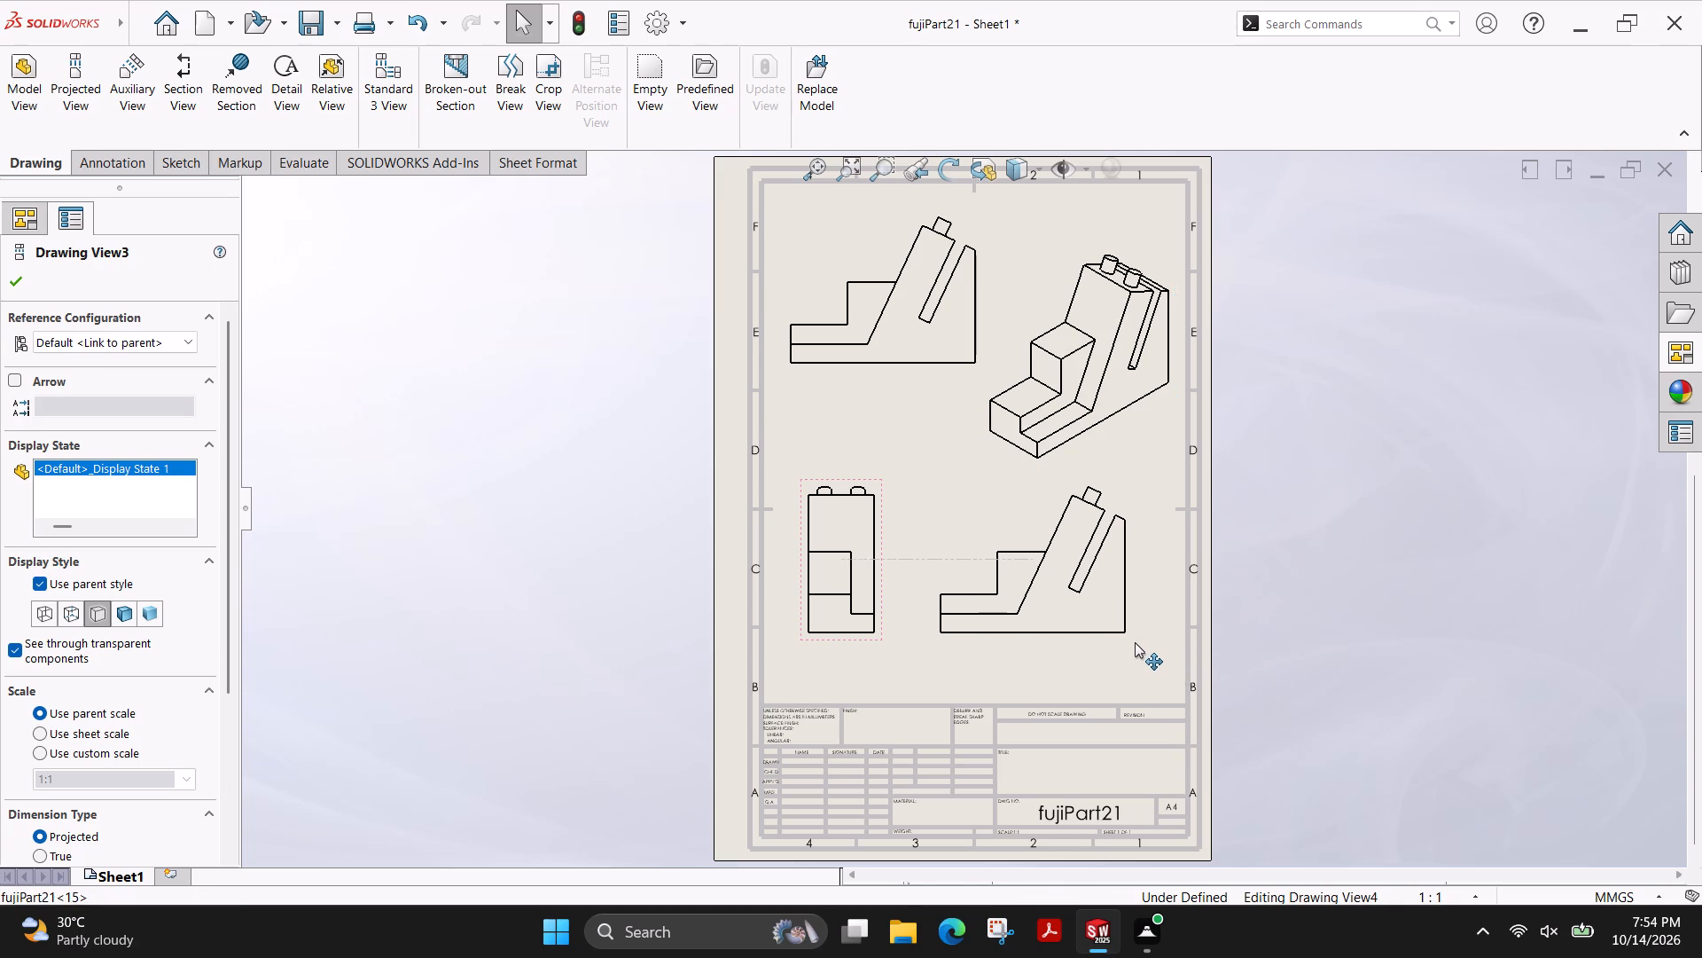
{"action": "left_click_drag", "start_coordinate": [1135, 642], "coordinate": [1133, 643]}
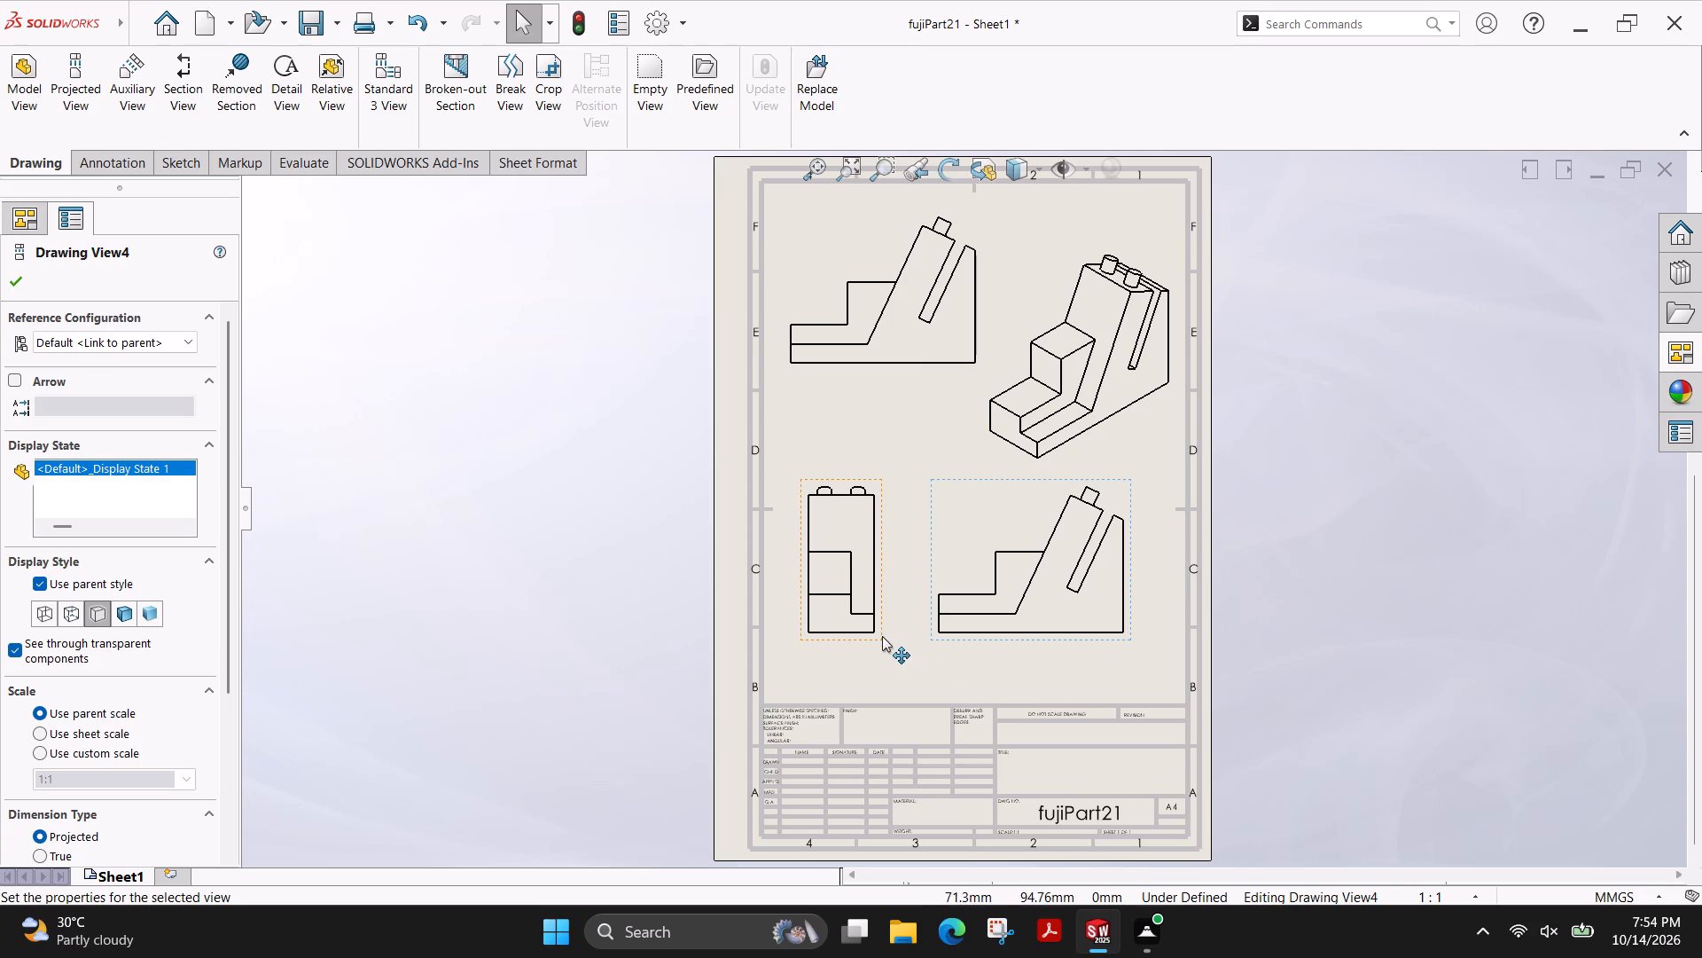
{"action": "left_click_drag", "start_coordinate": [878, 636], "coordinate": [898, 637]}
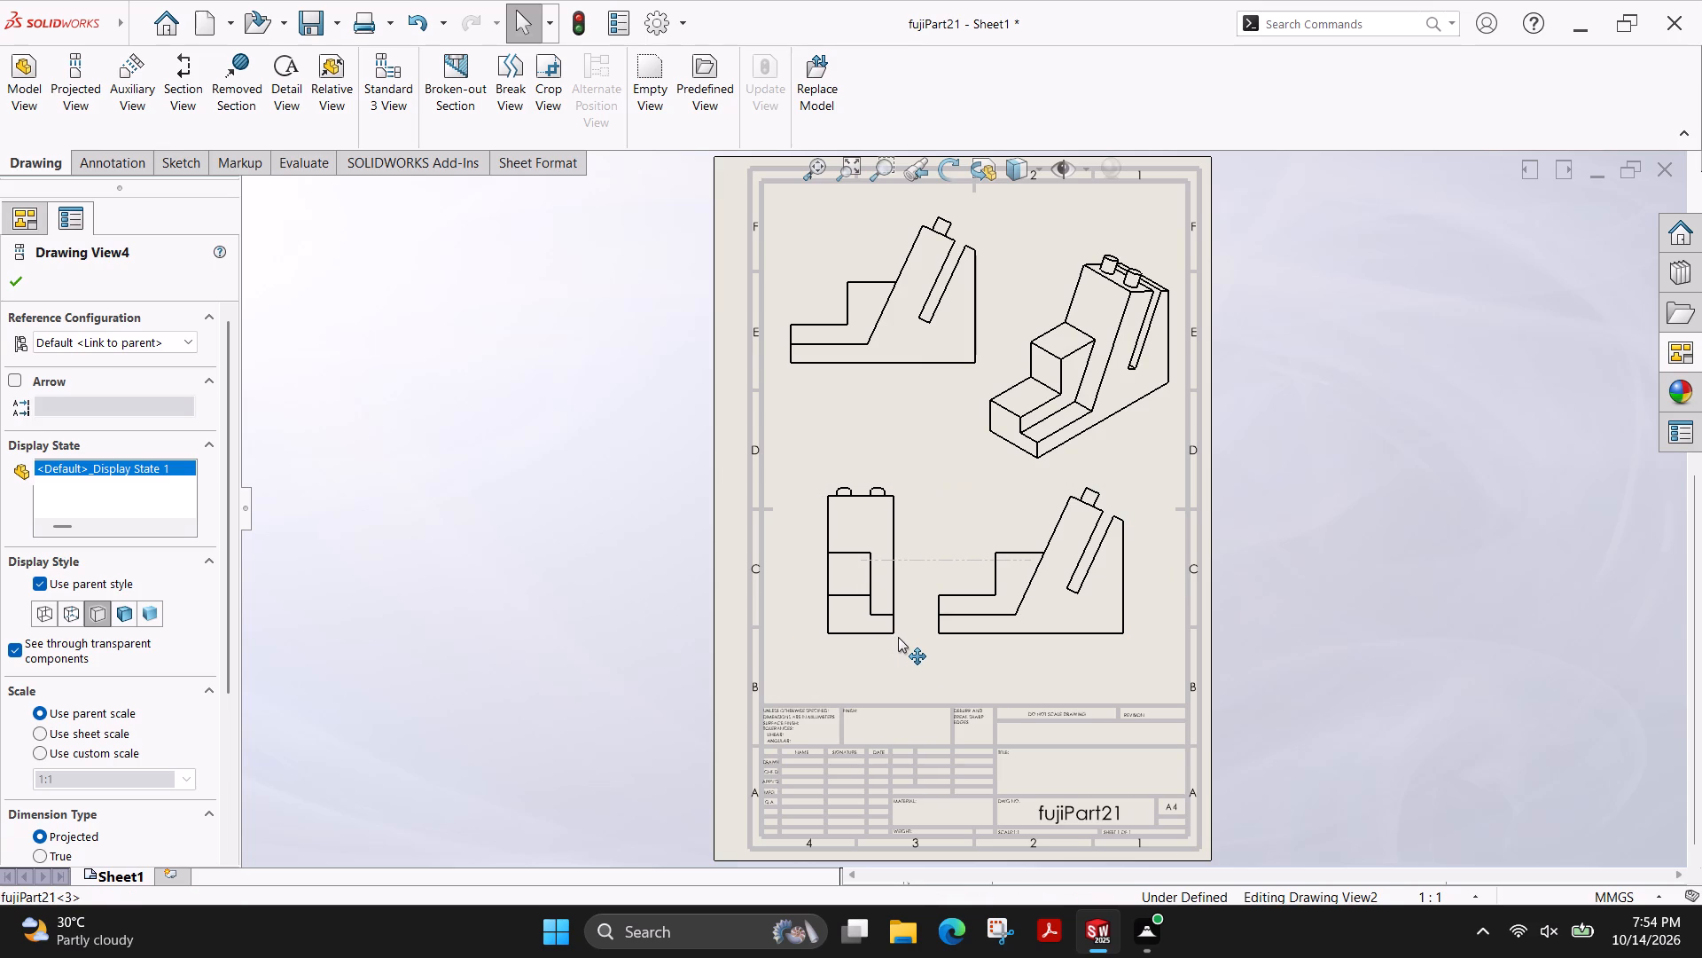
{"action": "left_click_drag", "start_coordinate": [898, 637], "coordinate": [892, 640]}
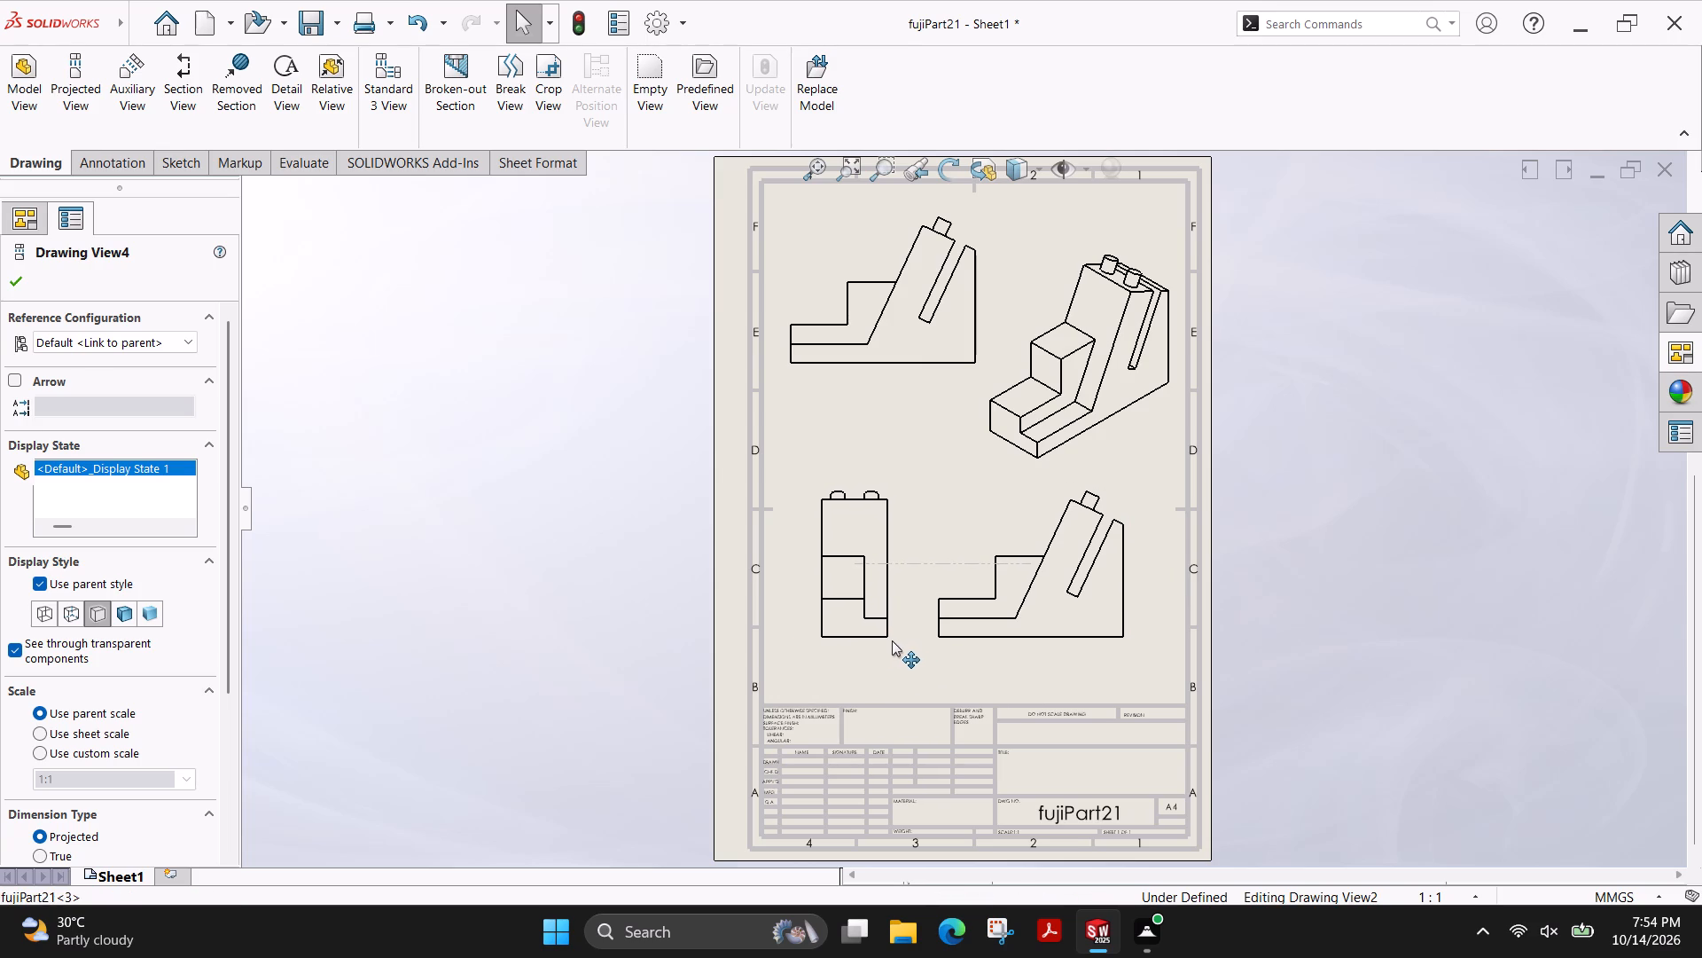
{"action": "left_click_drag", "start_coordinate": [892, 640], "coordinate": [888, 640]}
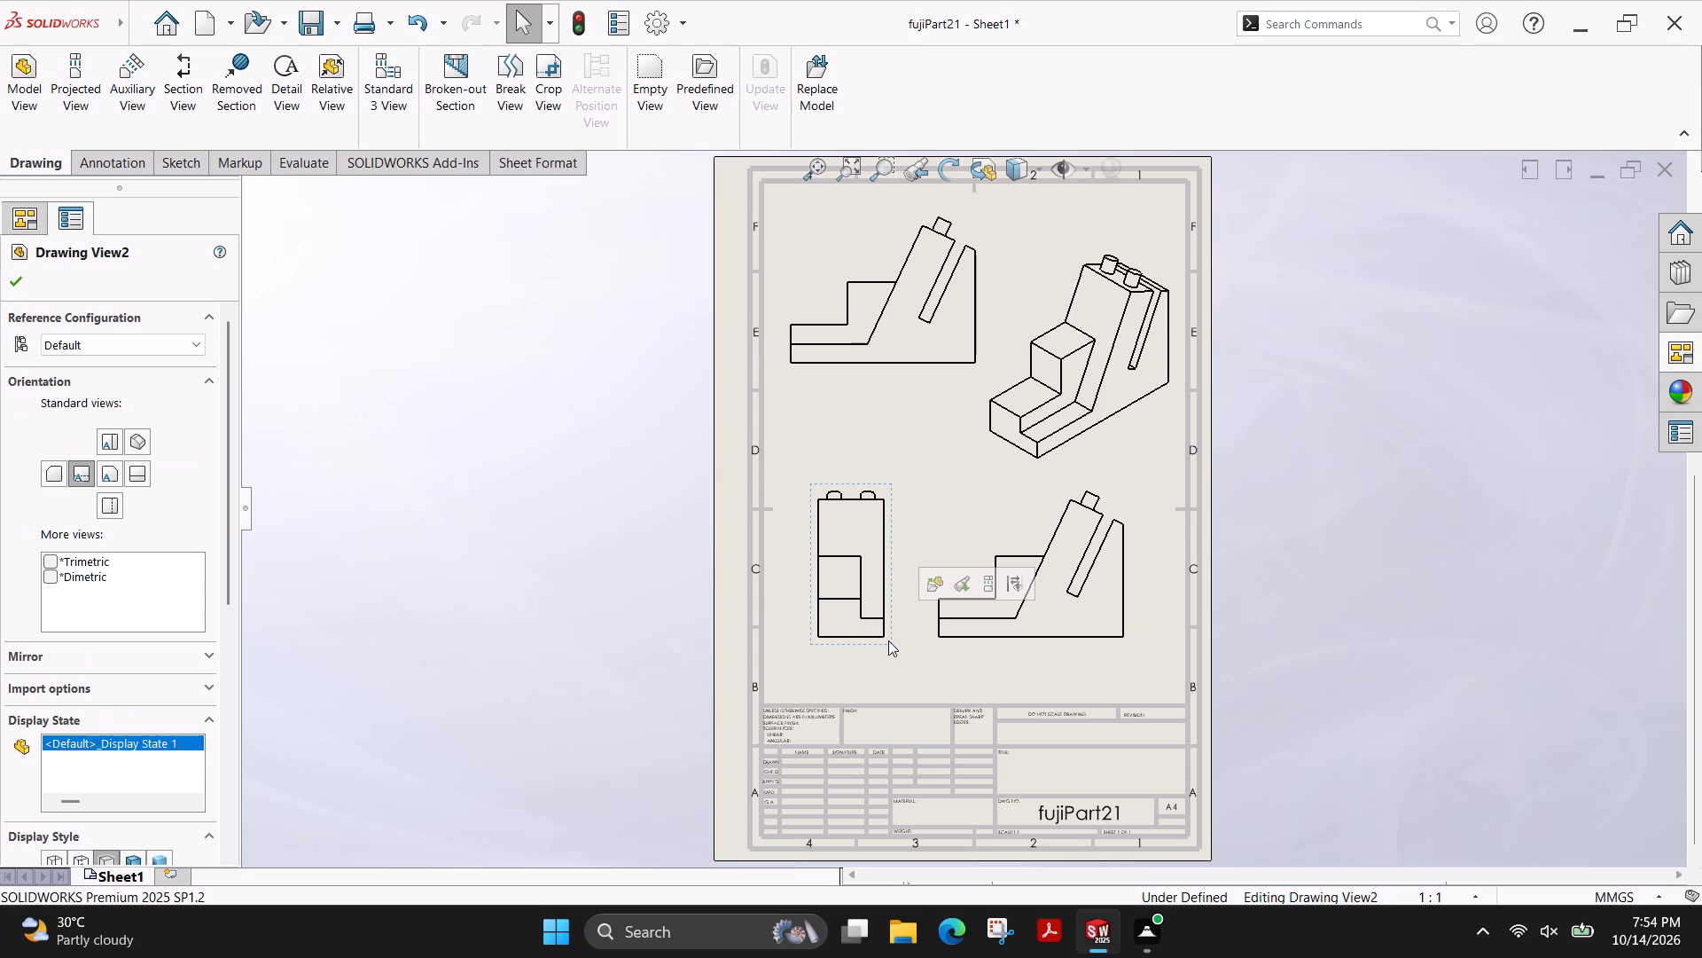
{"action": "left_click", "coordinate": [1133, 619]}
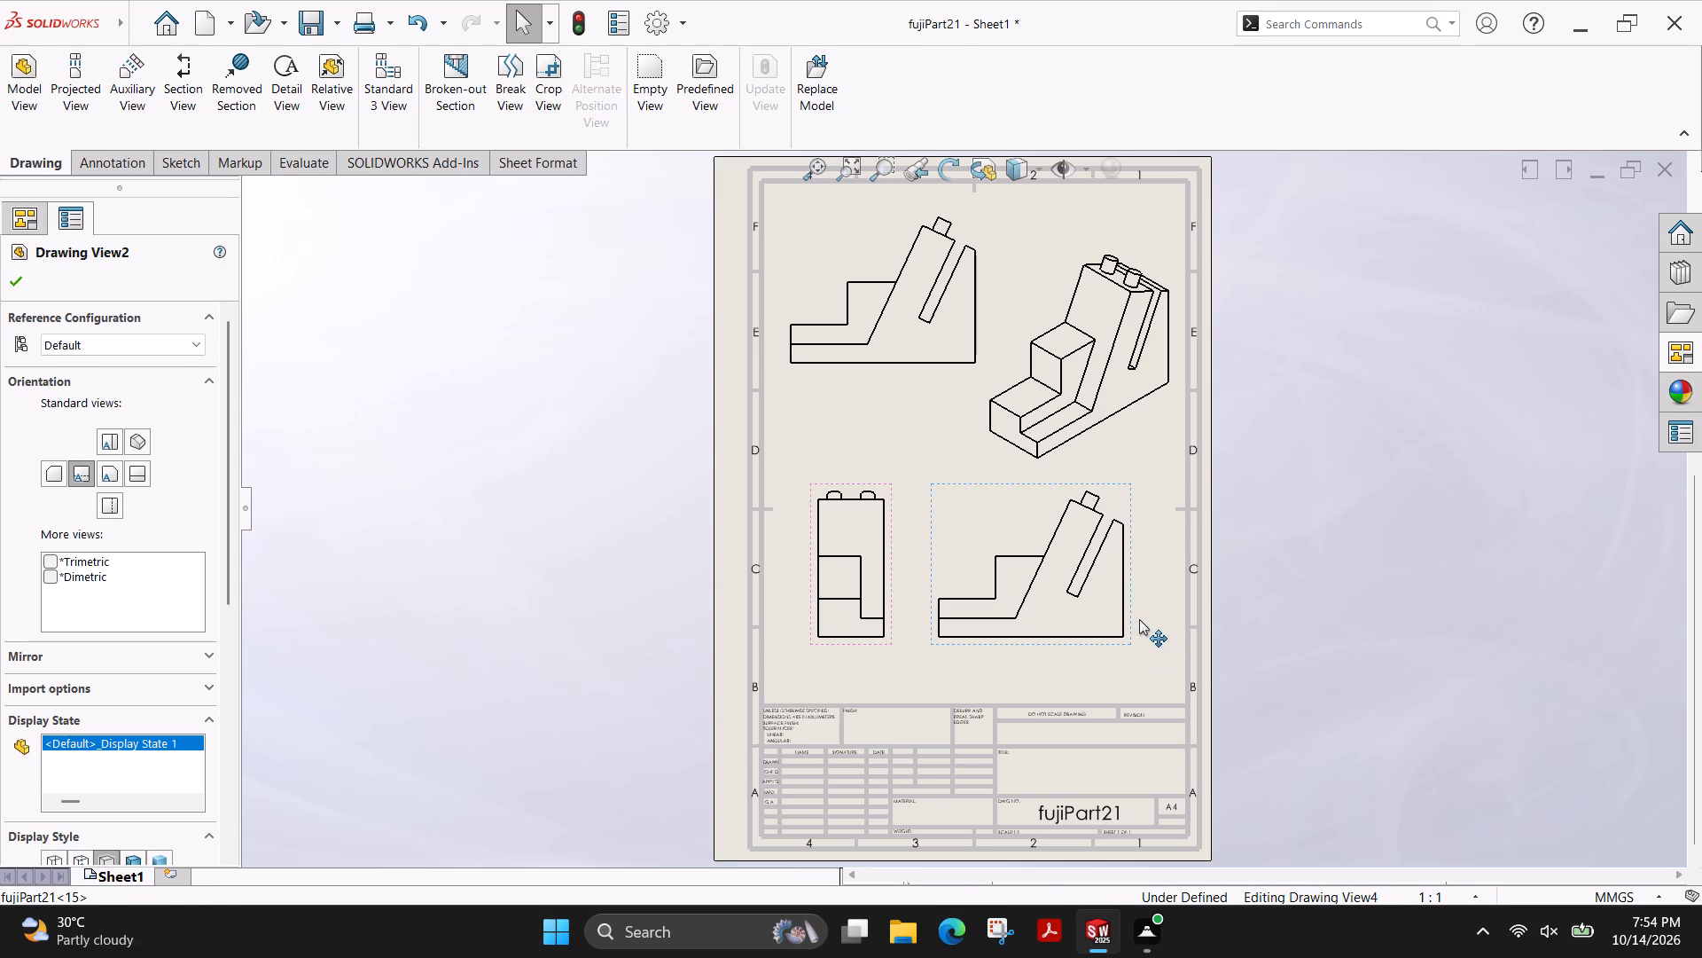
{"action": "key", "text": "Escape"}
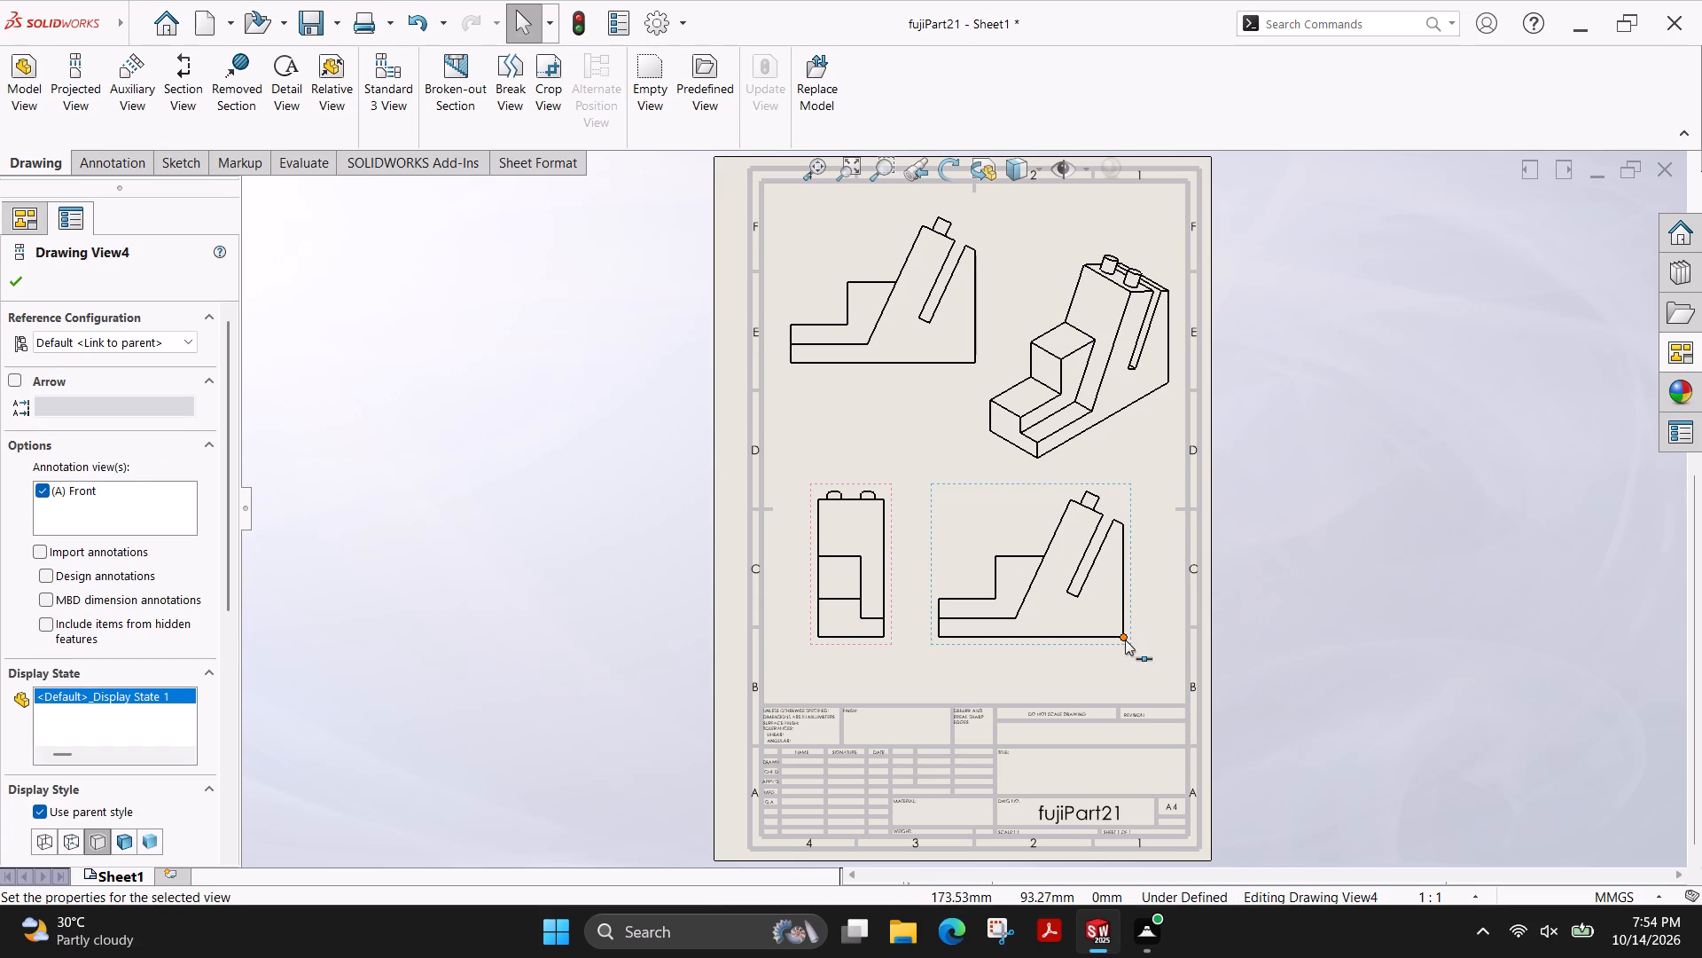
{"action": "left_click_drag", "start_coordinate": [1129, 651], "coordinate": [1145, 651]}
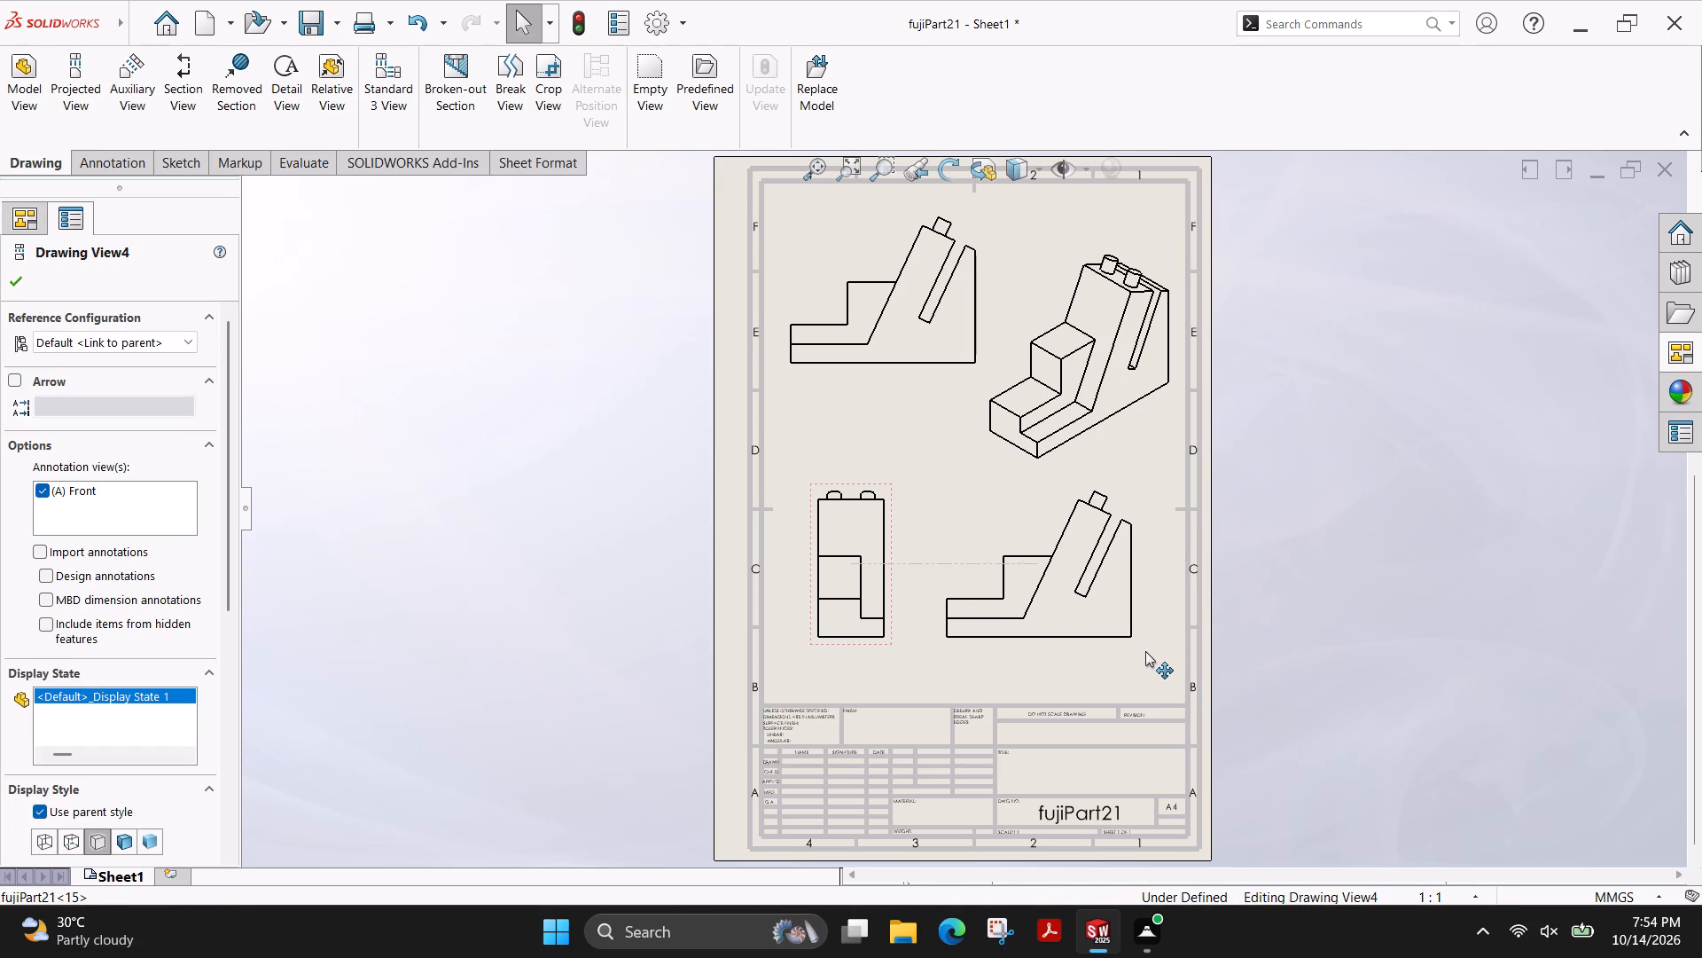
{"action": "left_click_drag", "start_coordinate": [1145, 651], "coordinate": [1146, 651]}
{"action": "key", "text": "Escape"}
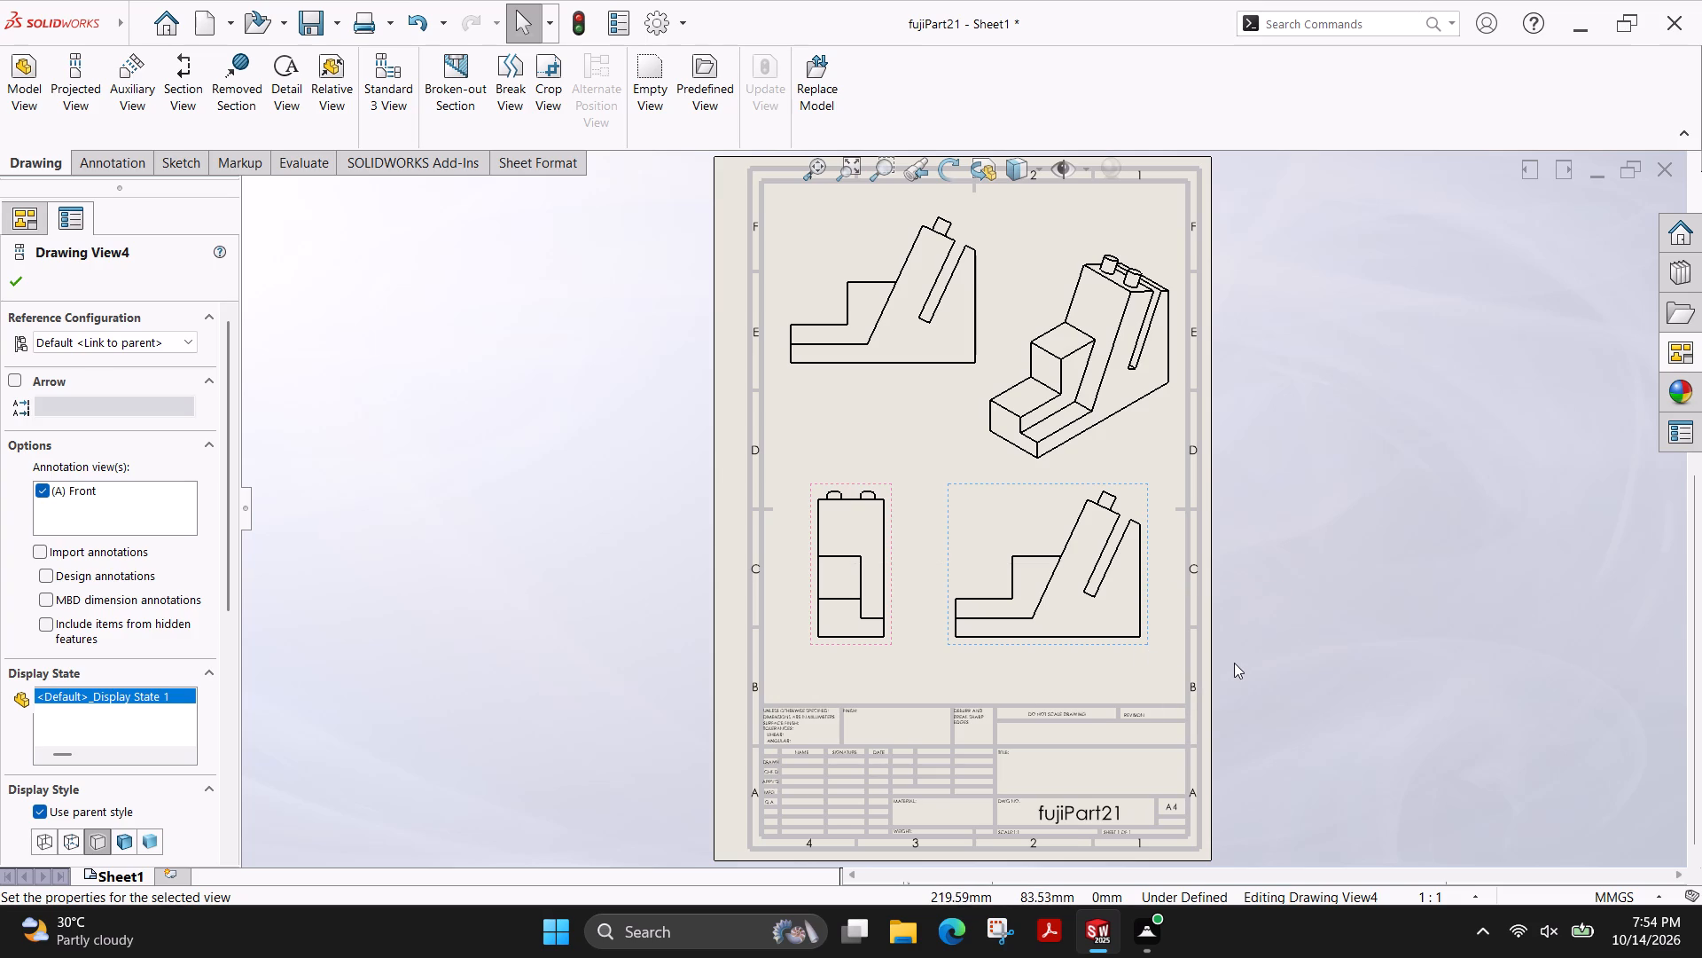
{"action": "key", "text": "Escape"}
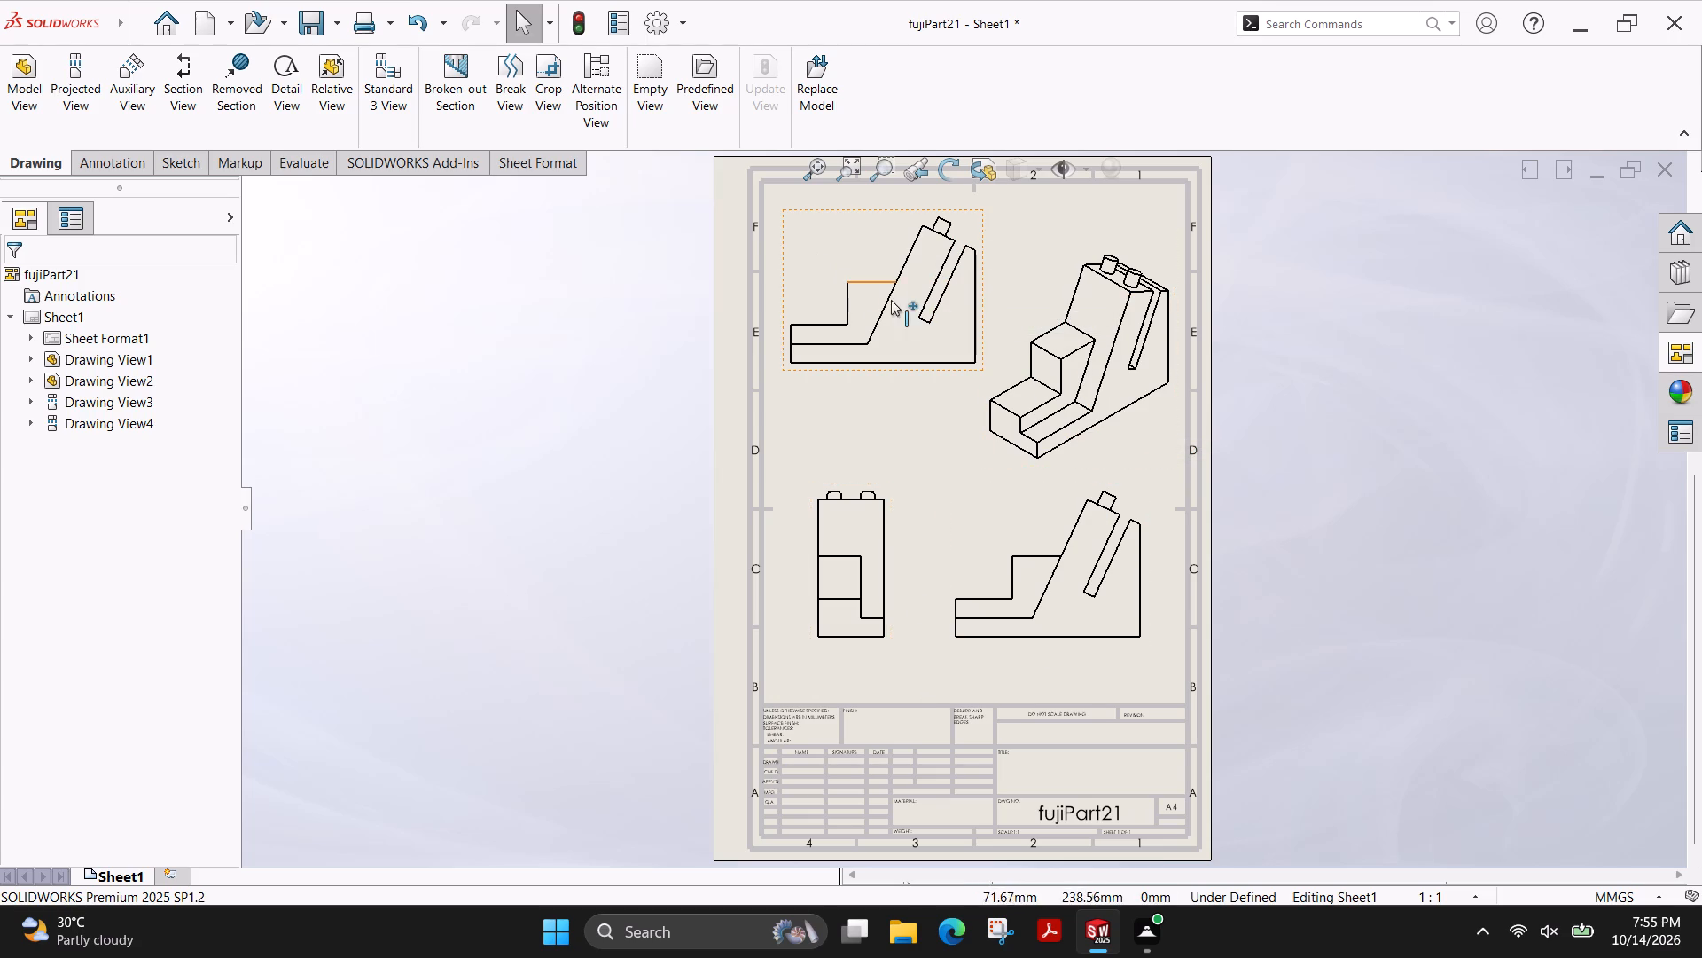
Delete the original Front view from the upper left area of the drawing sheet.
{"action": "right_click", "coordinate": [802, 239]}
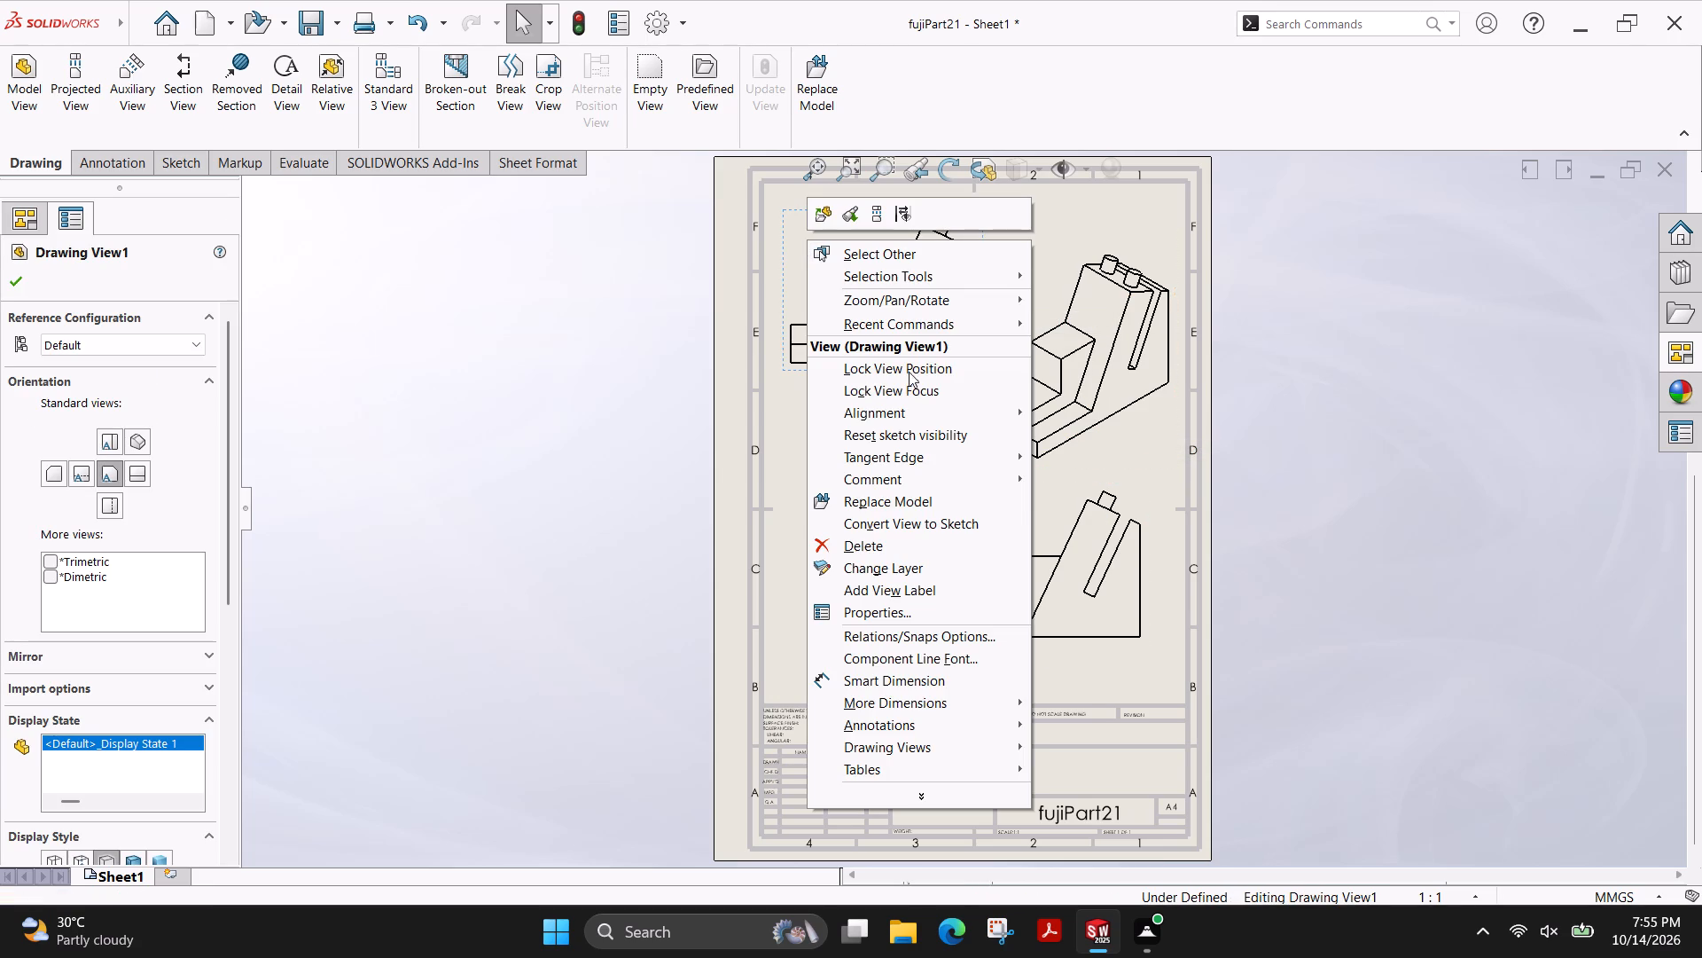
{"action": "left_click", "coordinate": [881, 546]}
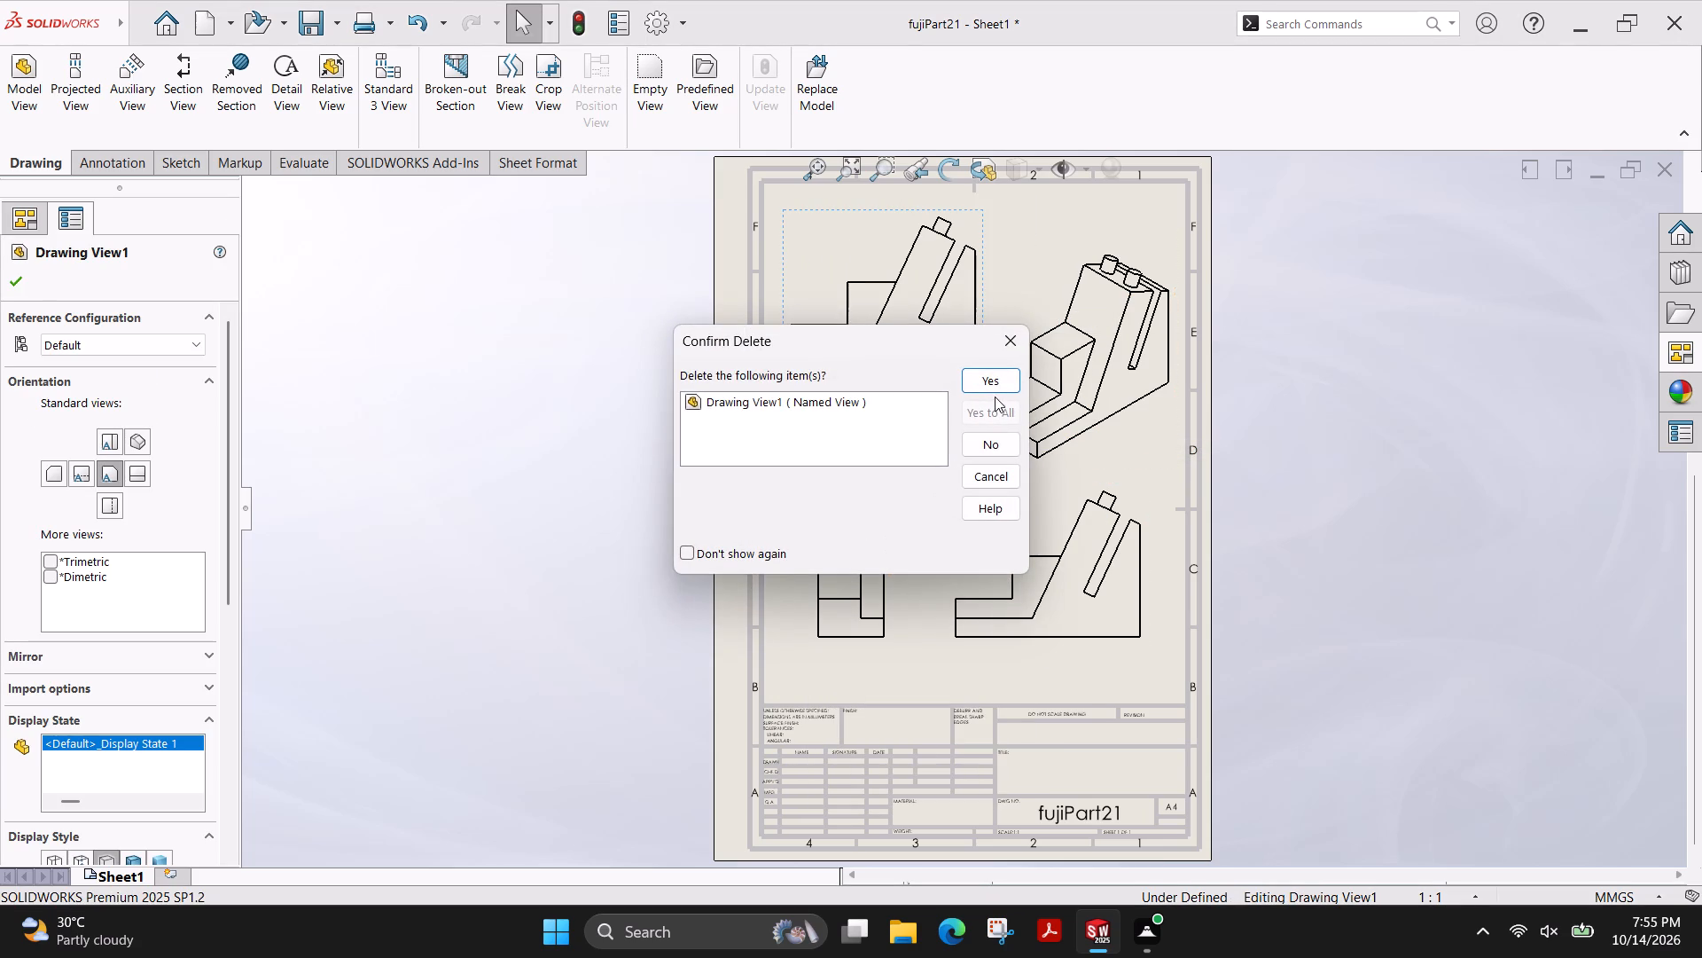
{"action": "left_click", "coordinate": [995, 384]}
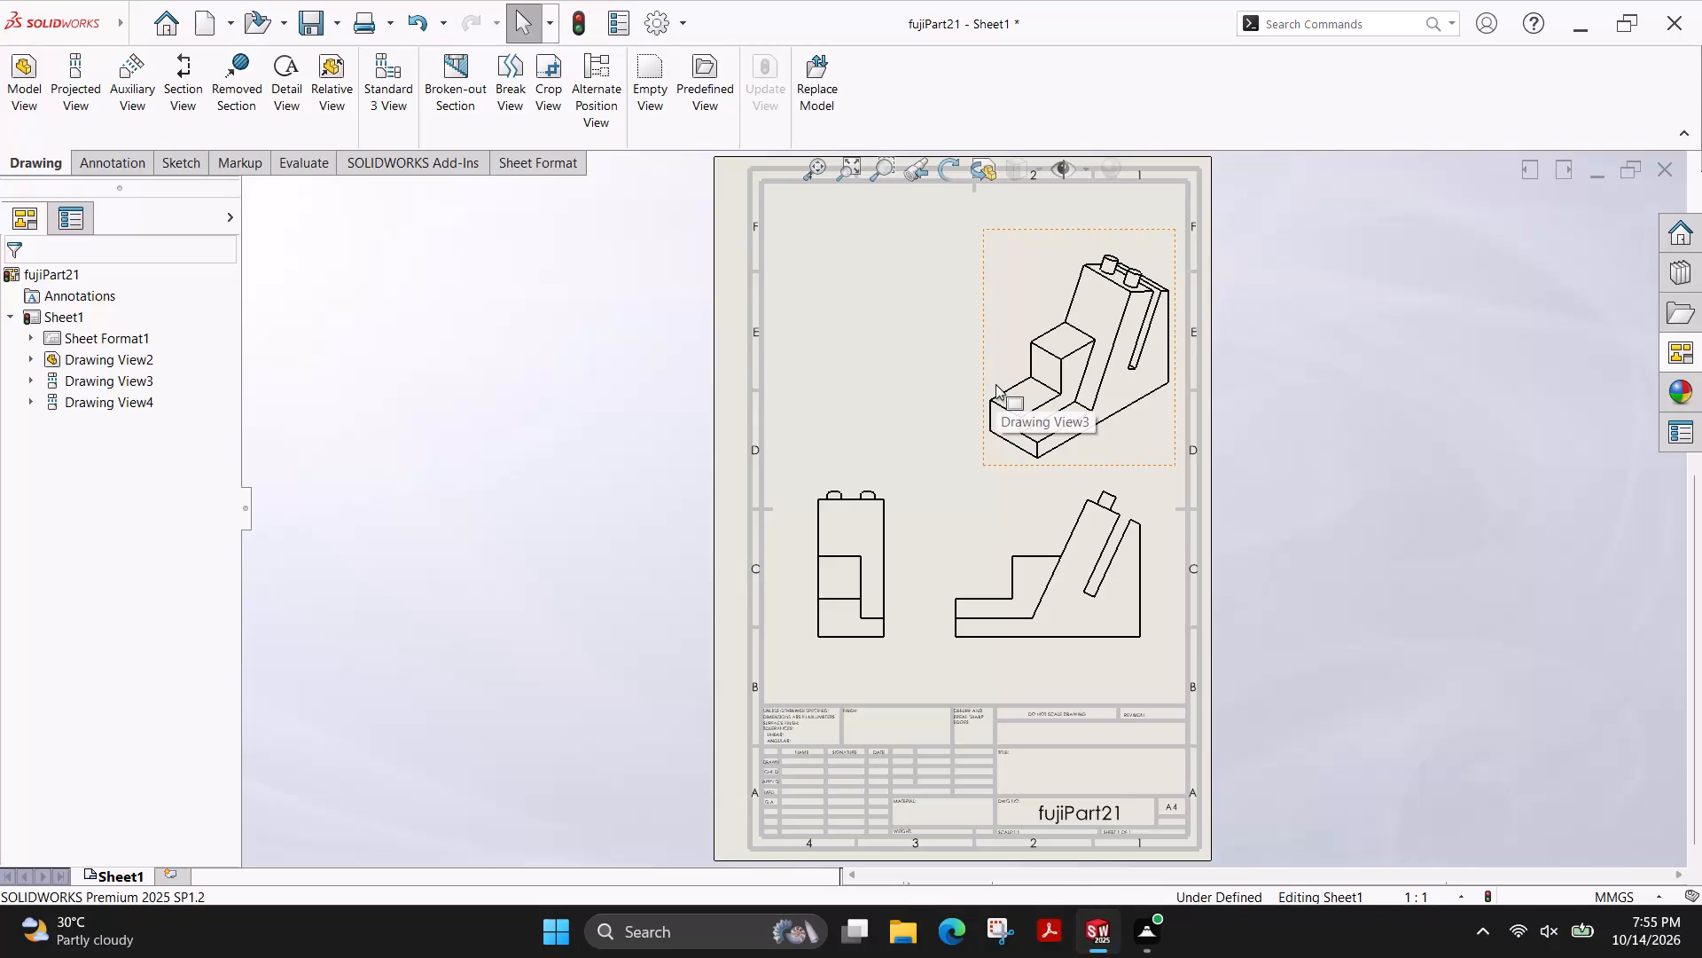
Move the isometric view to the upper left area of the sheet, where the deleted Front view was.
{"action": "left_click_drag", "start_coordinate": [988, 232], "coordinate": [880, 208]}
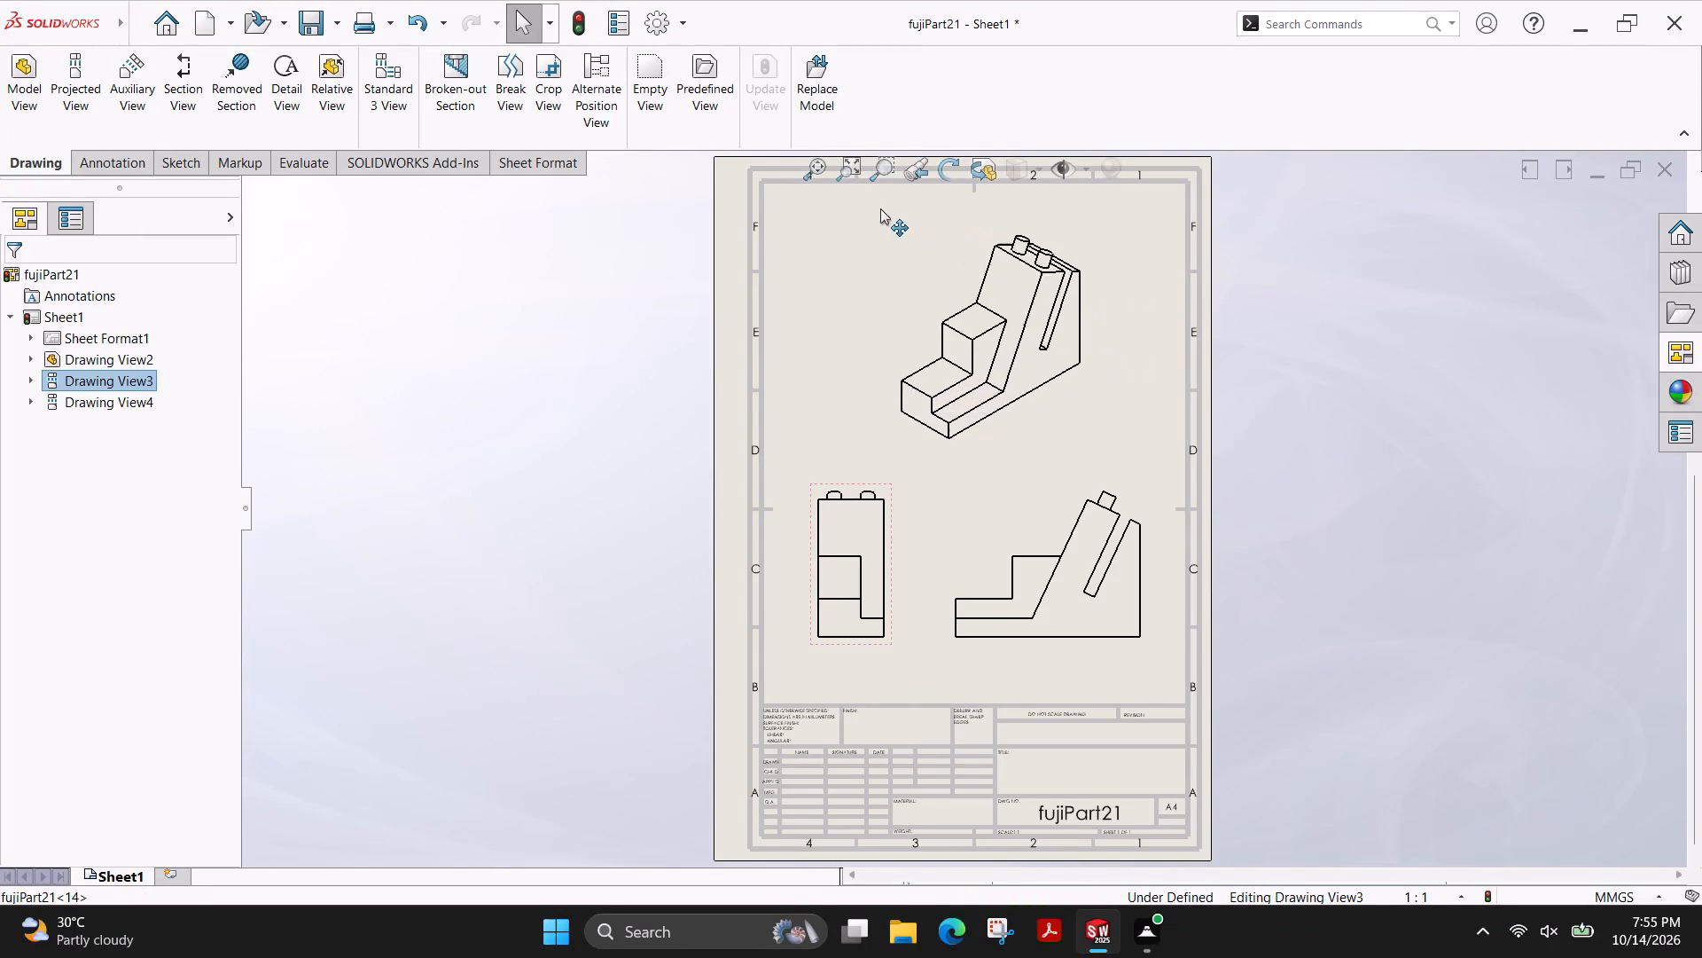
{"action": "left_click_drag", "start_coordinate": [880, 208], "coordinate": [782, 193]}
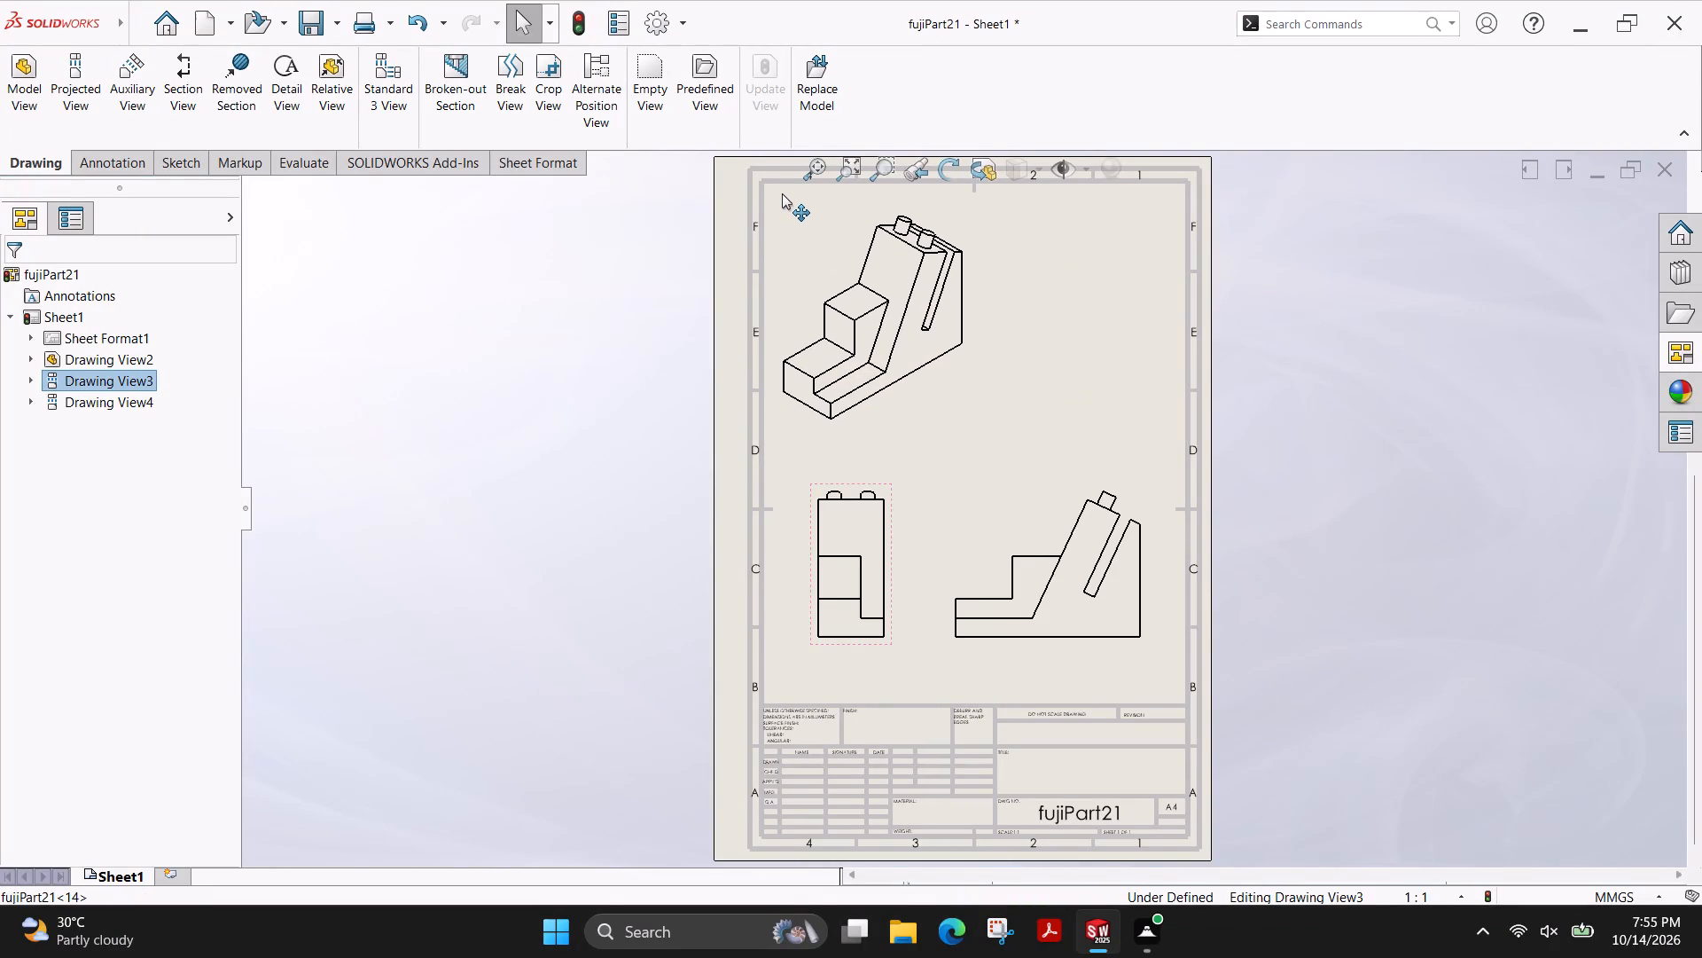
{"action": "left_click_drag", "start_coordinate": [782, 193], "coordinate": [775, 188]}
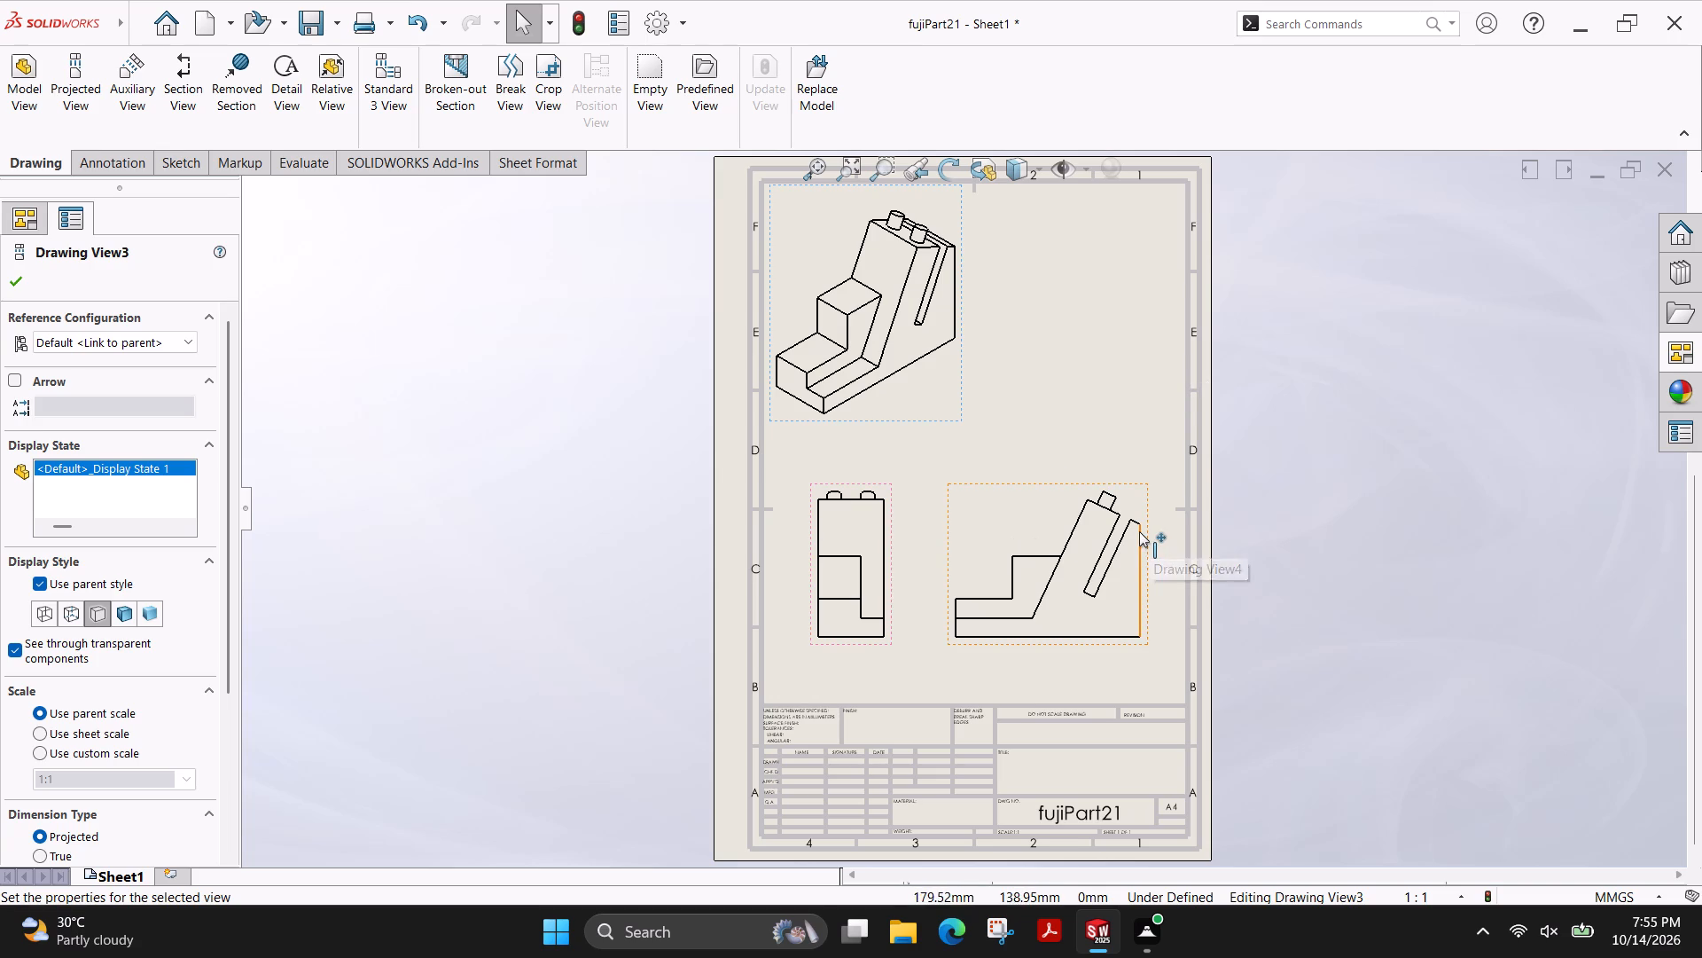
Look through the available fujiPart21 model views for another view to place on the sheet.
{"action": "left_click", "coordinate": [1683, 355]}
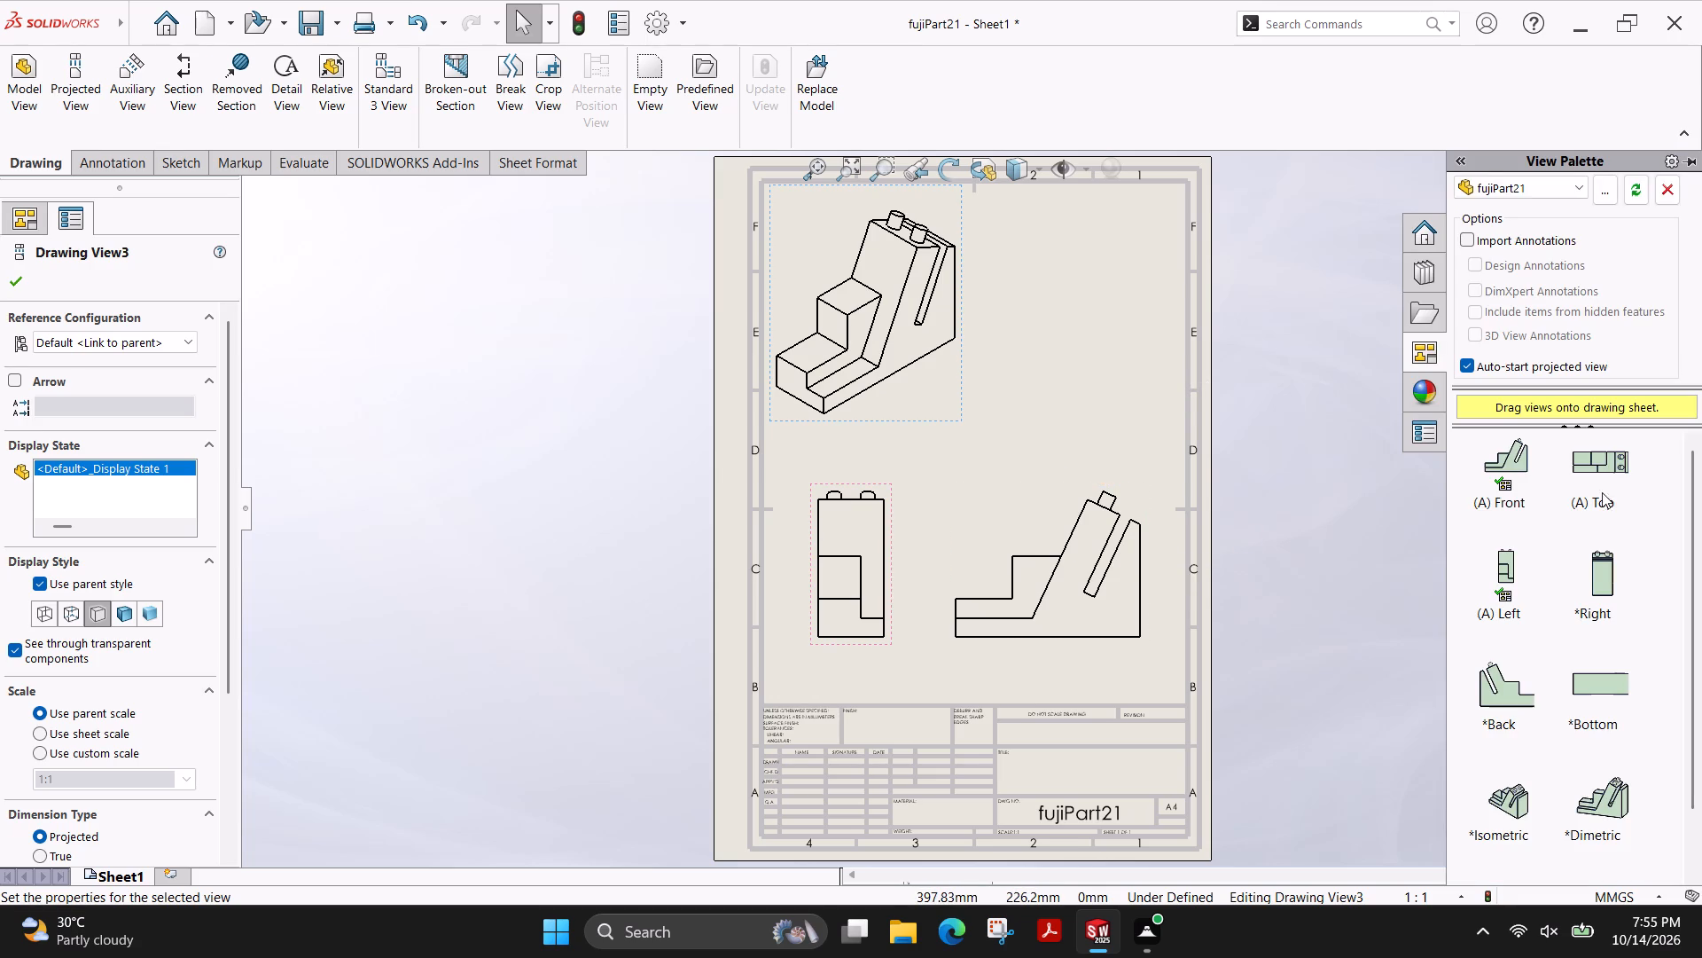
{"action": "scroll", "coordinate": [1589, 640], "scroll_direction": "down", "scroll_amount": 3}
{"action": "scroll", "coordinate": [1589, 760], "scroll_direction": "down", "scroll_amount": 3}
{"action": "scroll", "coordinate": [1590, 600], "scroll_direction": "up", "scroll_amount": 4}
{"action": "scroll", "coordinate": [1621, 588], "scroll_direction": "down", "scroll_amount": 3}
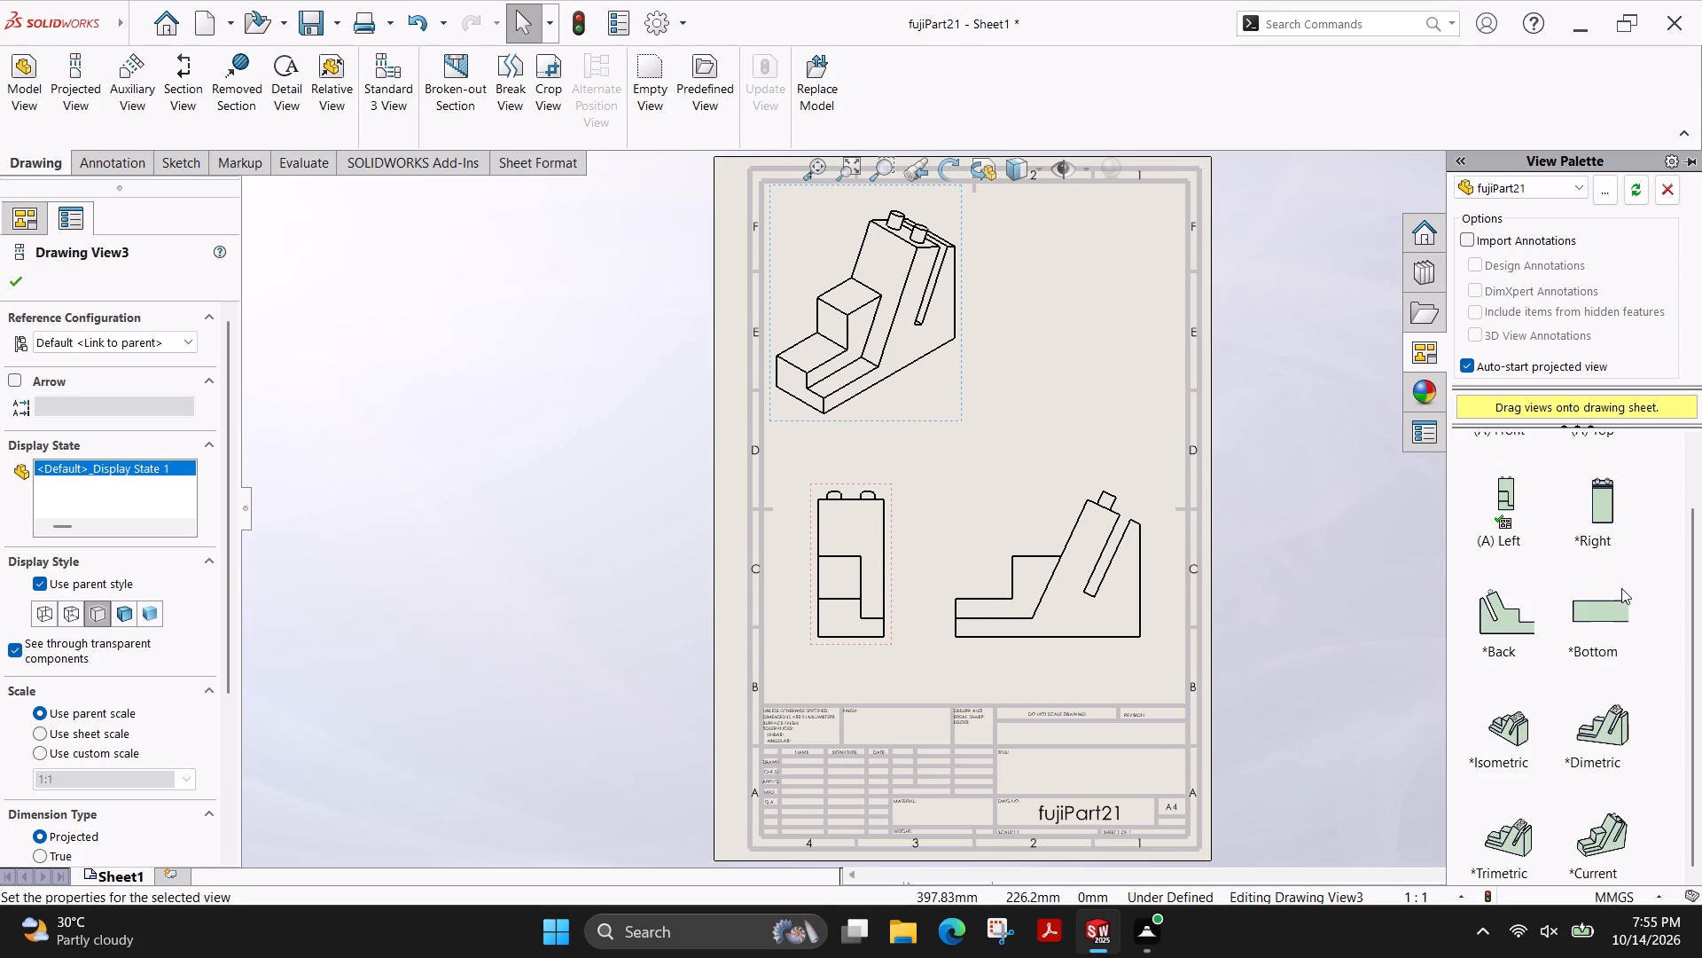
{"action": "scroll", "coordinate": [1621, 588], "scroll_direction": "down", "scroll_amount": 2}
{"action": "left_click", "coordinate": [1362, 571]}
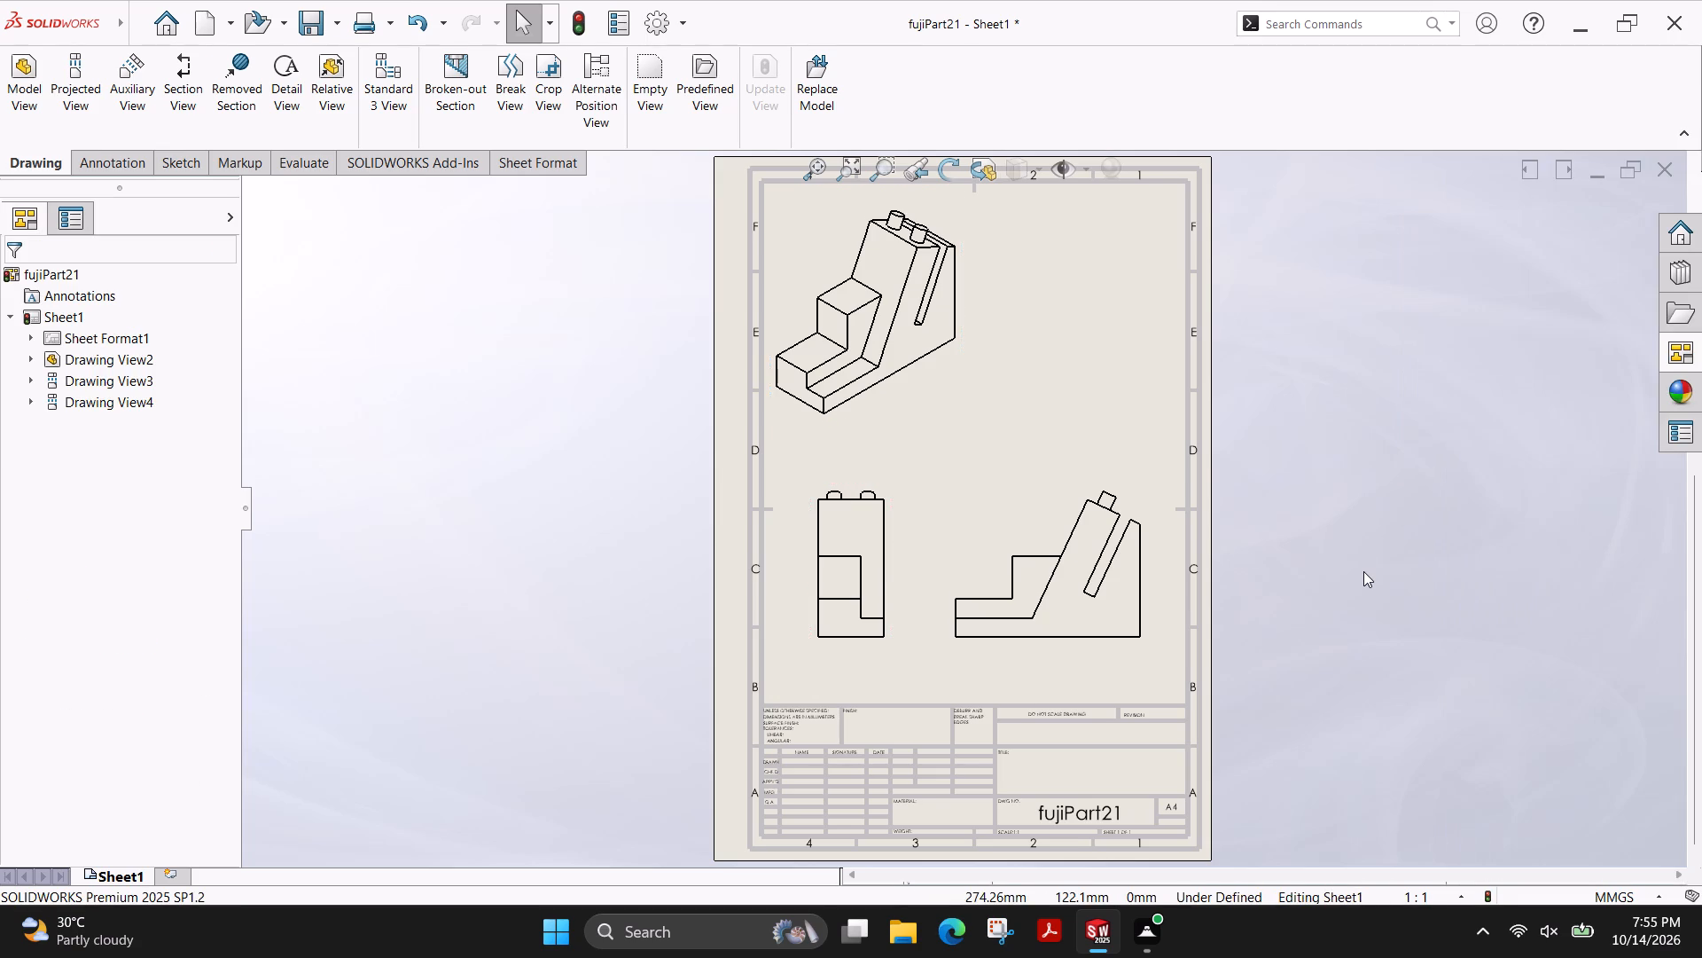
{"action": "left_click", "coordinate": [76, 82]}
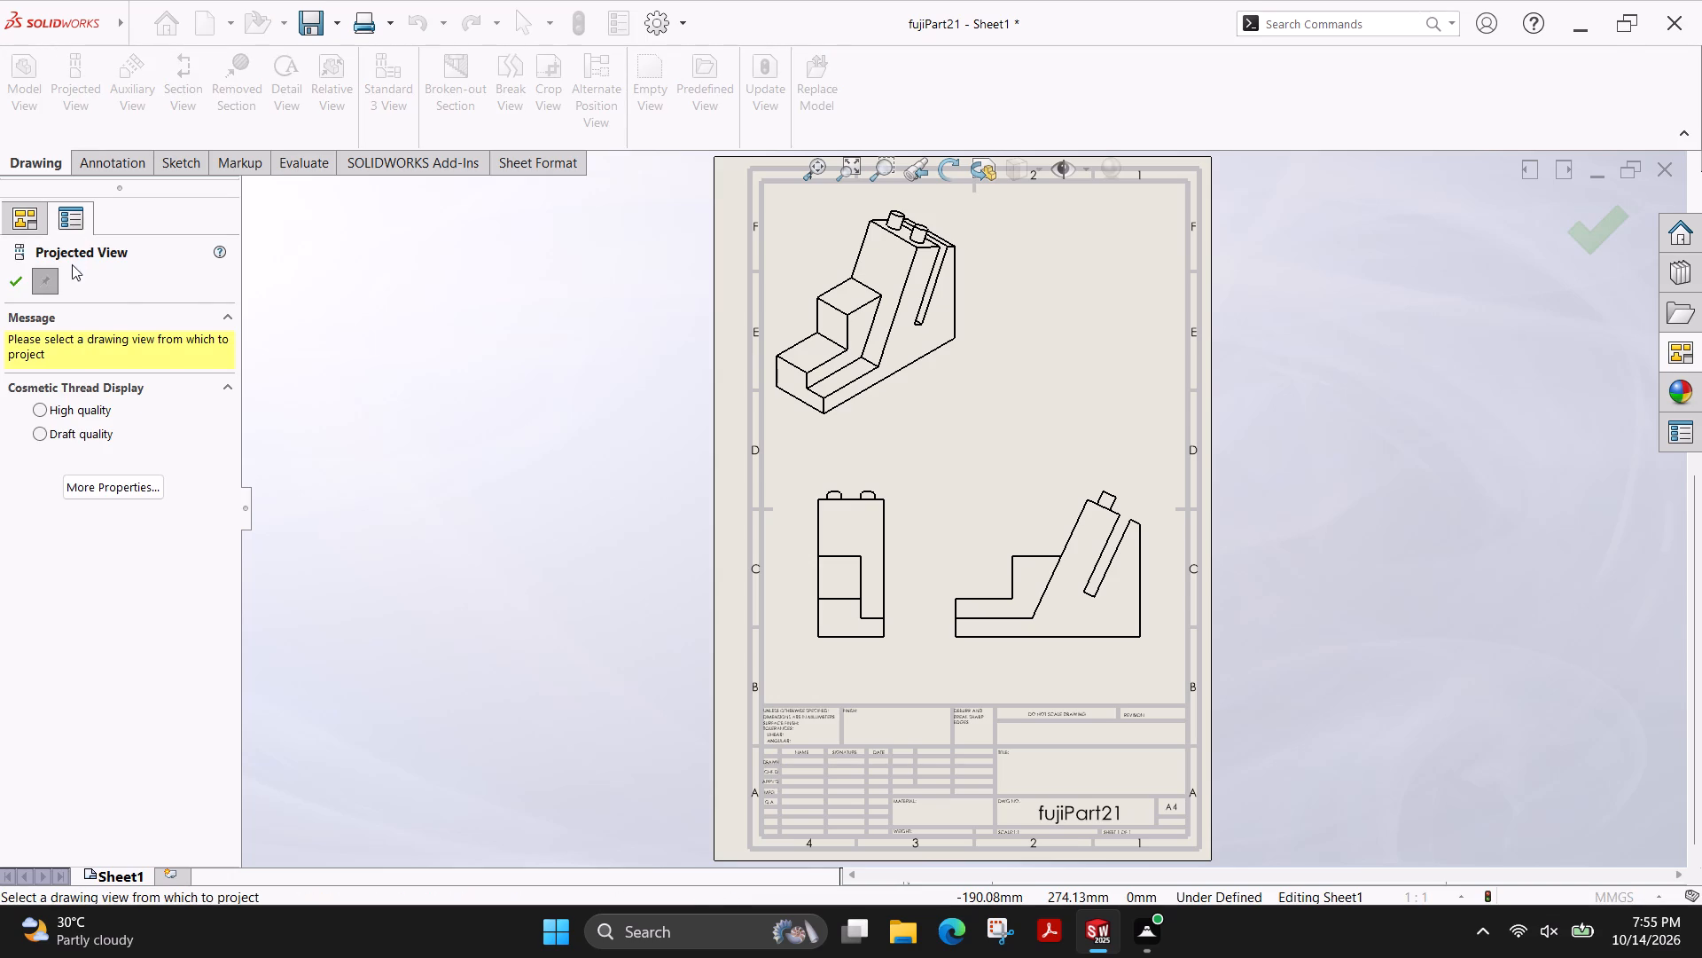
{"action": "key", "text": "Escape"}
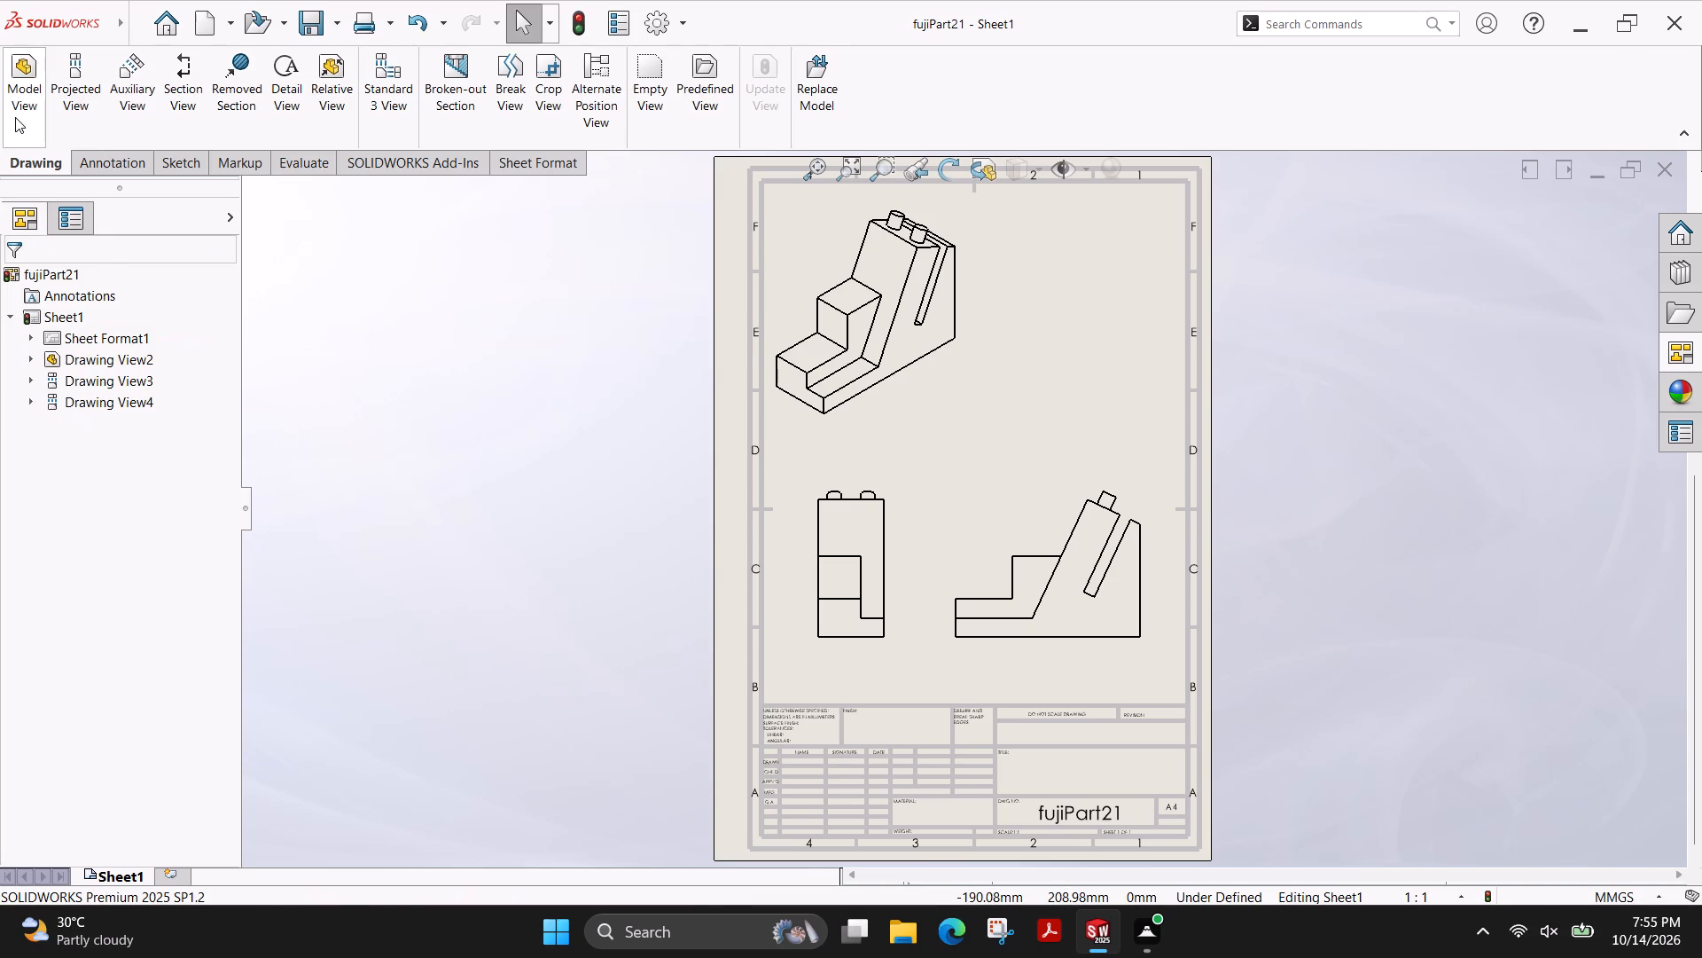
Switch to the fujiPart21 part and inspect the angled face with the two pegs, including in the Dimetric orientation.
{"action": "left_click", "coordinate": [15, 117]}
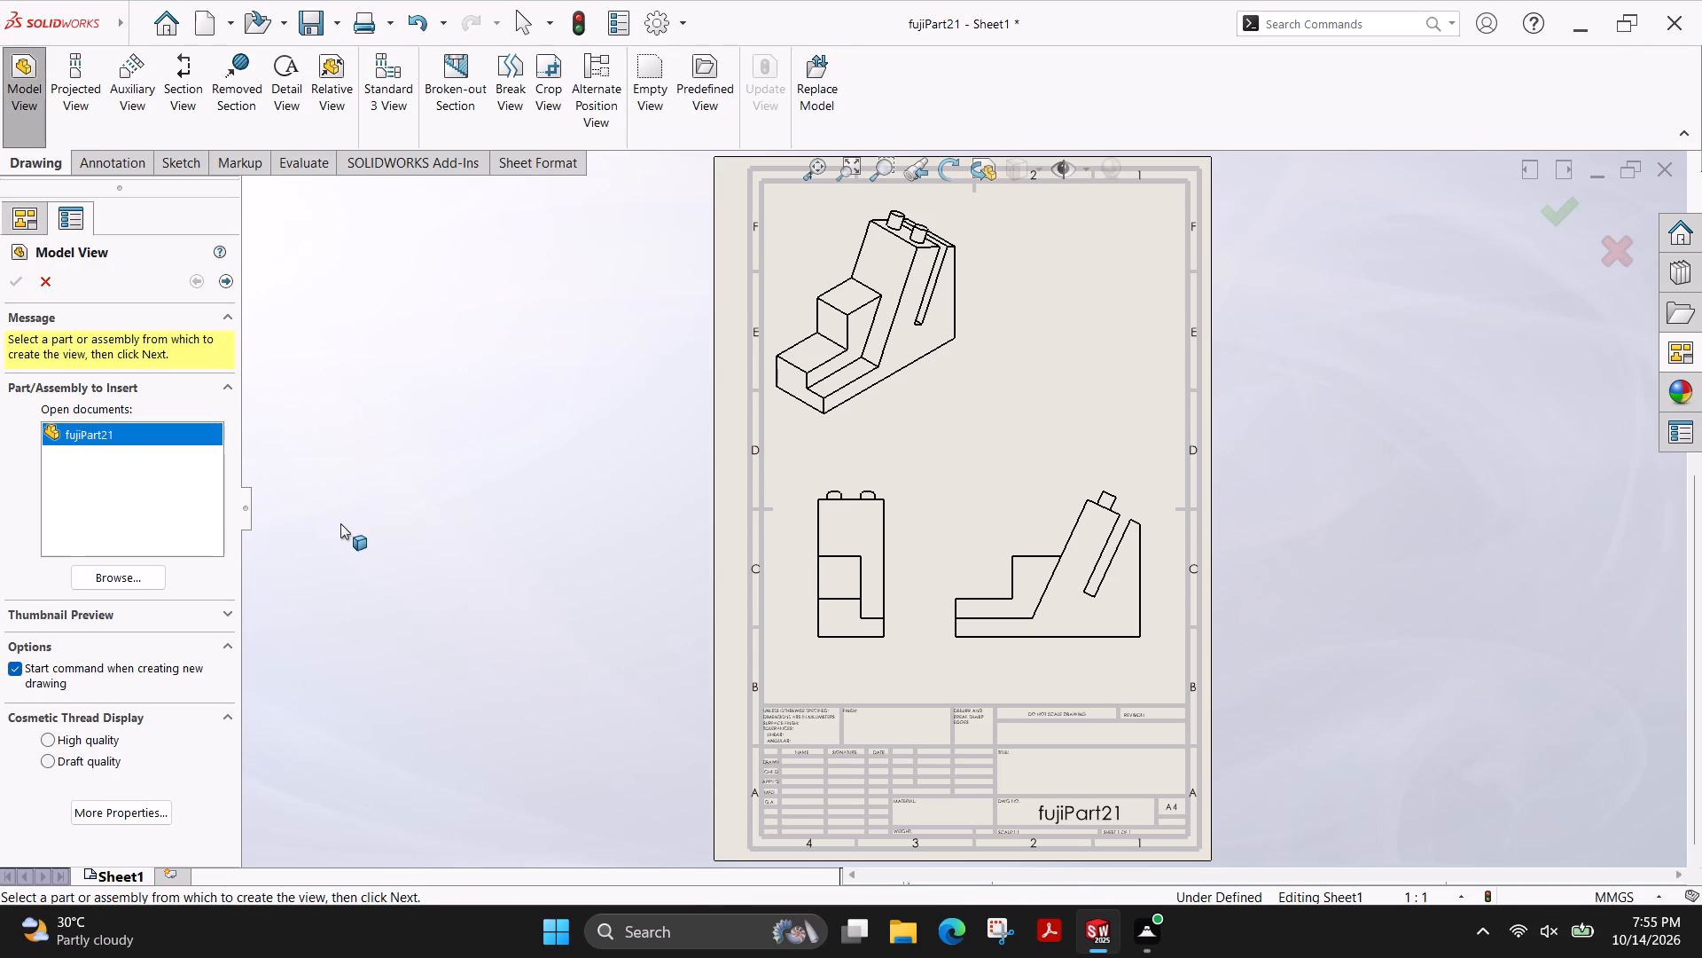
{"action": "key", "text": "Escape"}
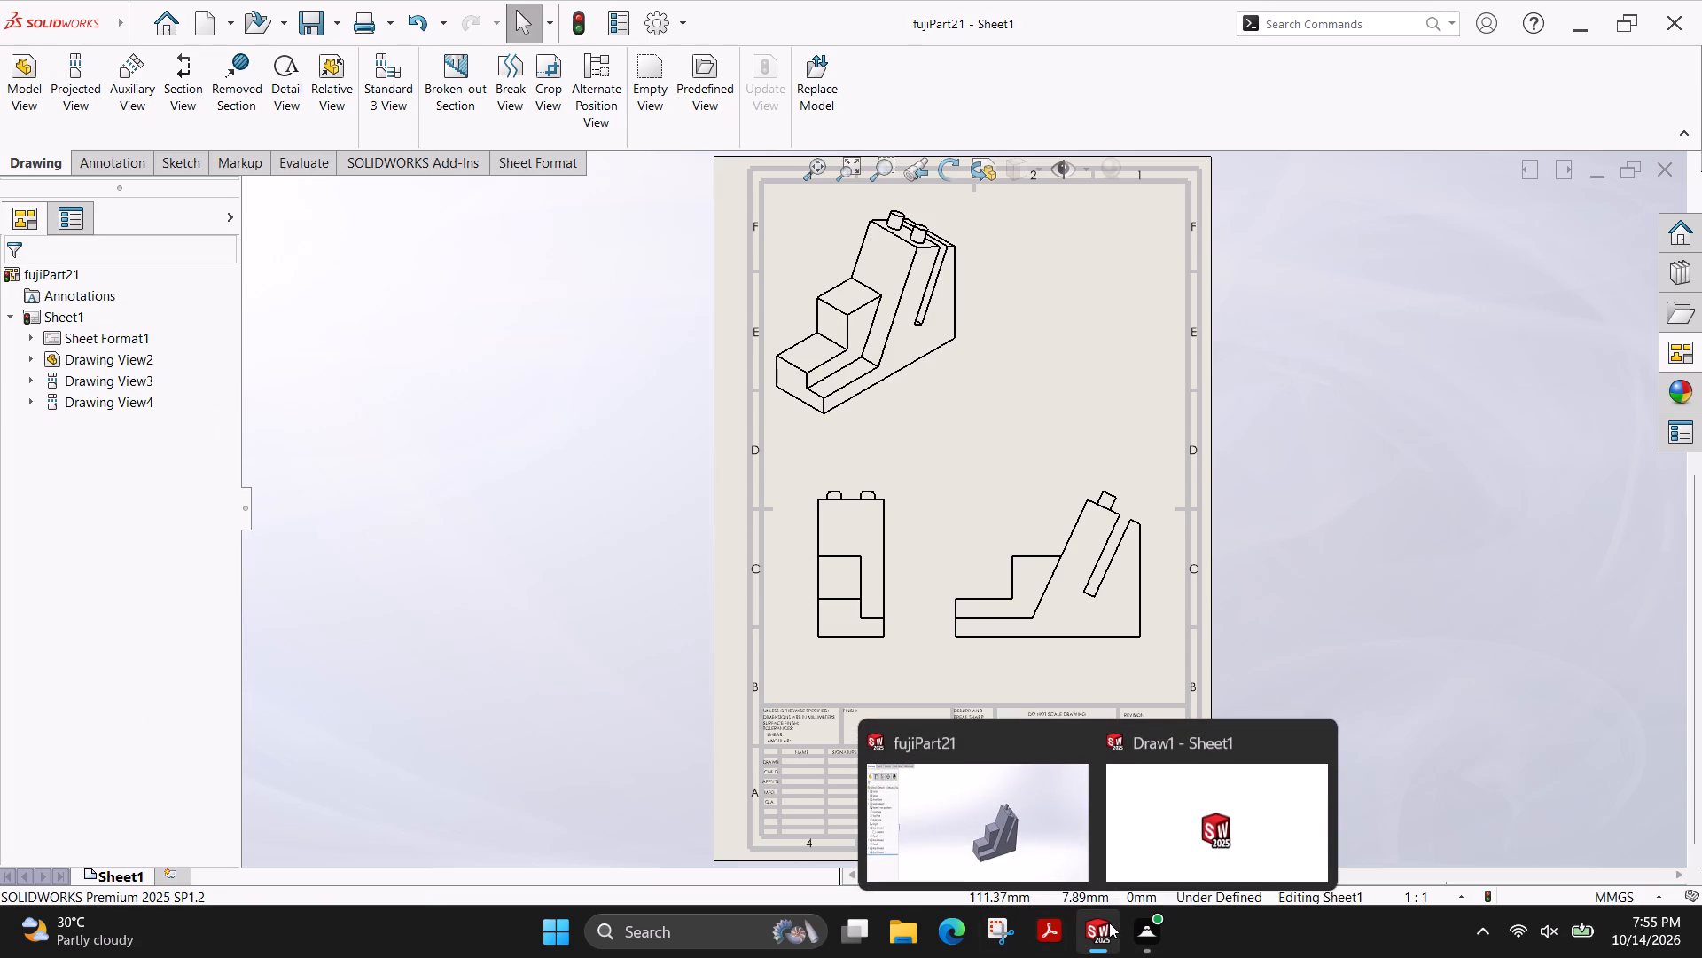
{"action": "left_click", "coordinate": [1050, 858]}
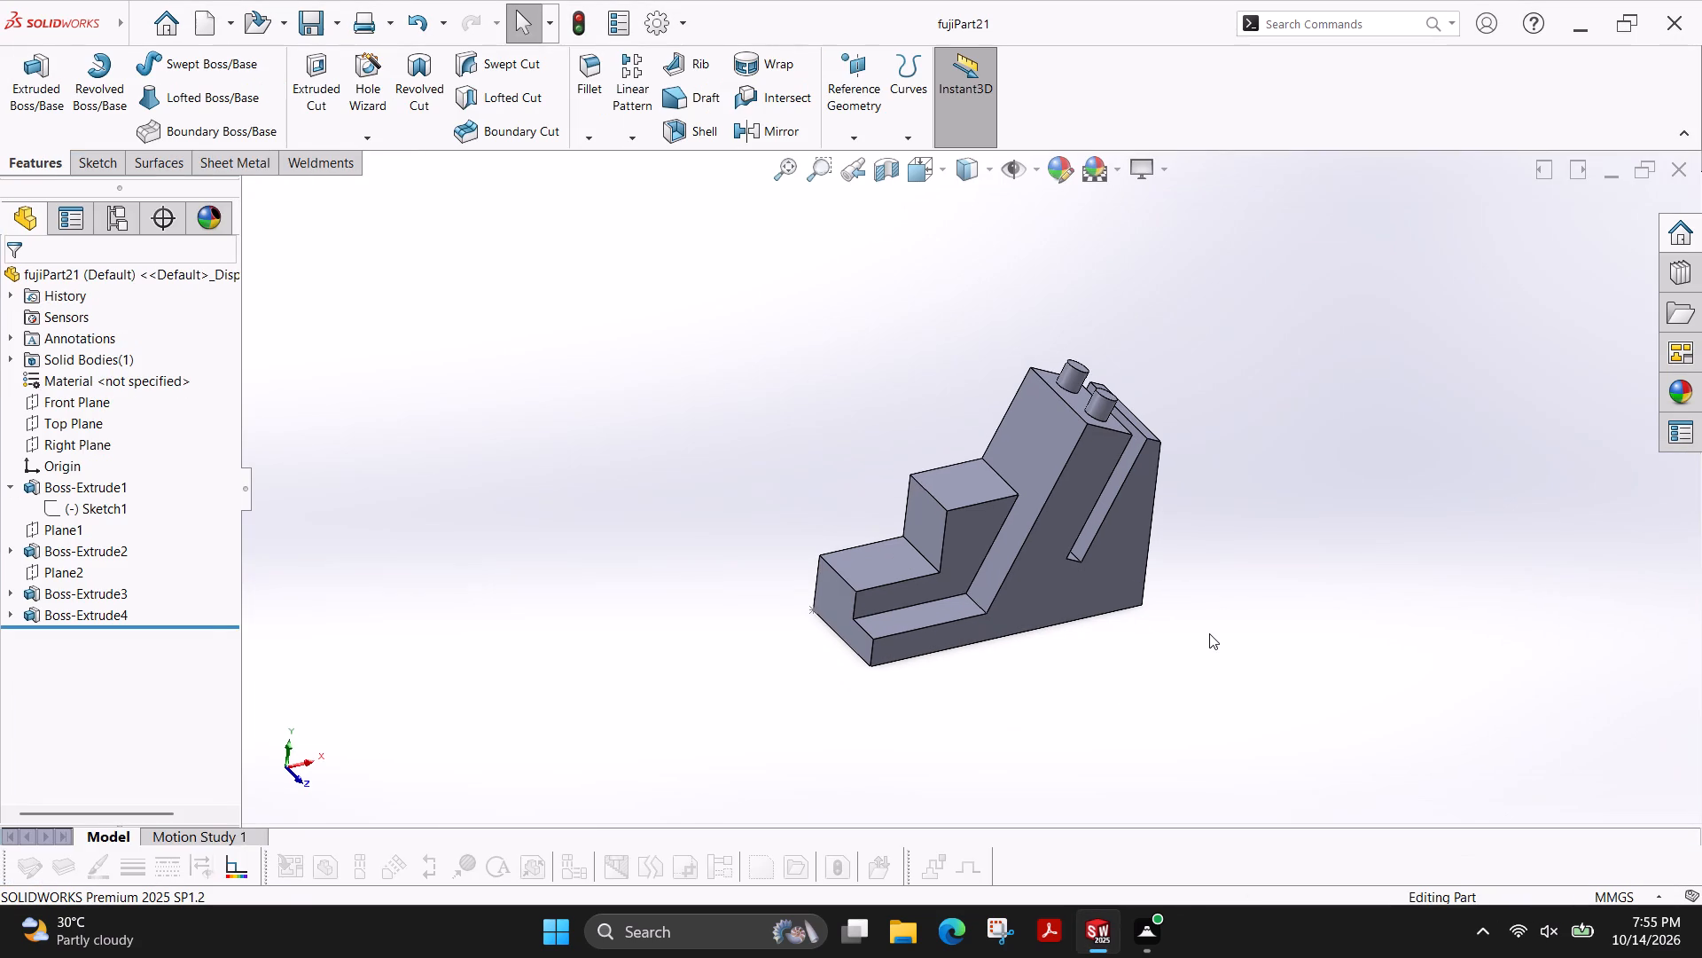
{"action": "middle_click_drag", "start_coordinate": [1264, 406], "coordinate": [1198, 478], "text": "ctrl+shift"}
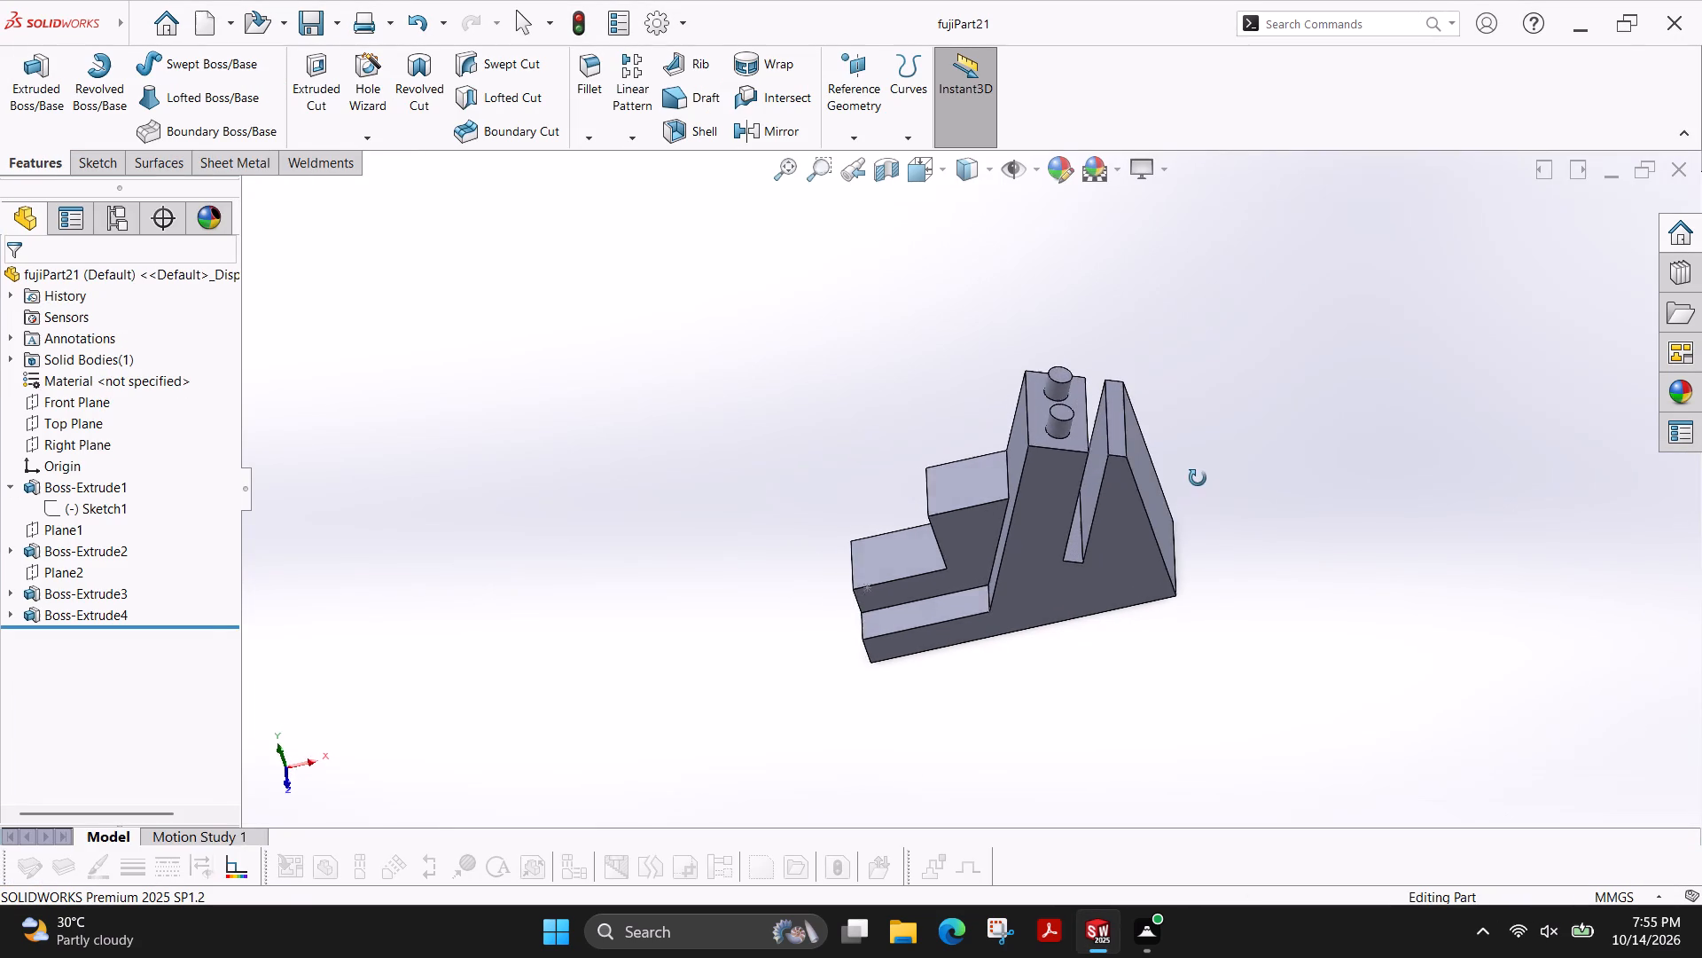
{"action": "middle_click_drag", "start_coordinate": [1198, 478], "coordinate": [1196, 504], "text": "ctrl+shift"}
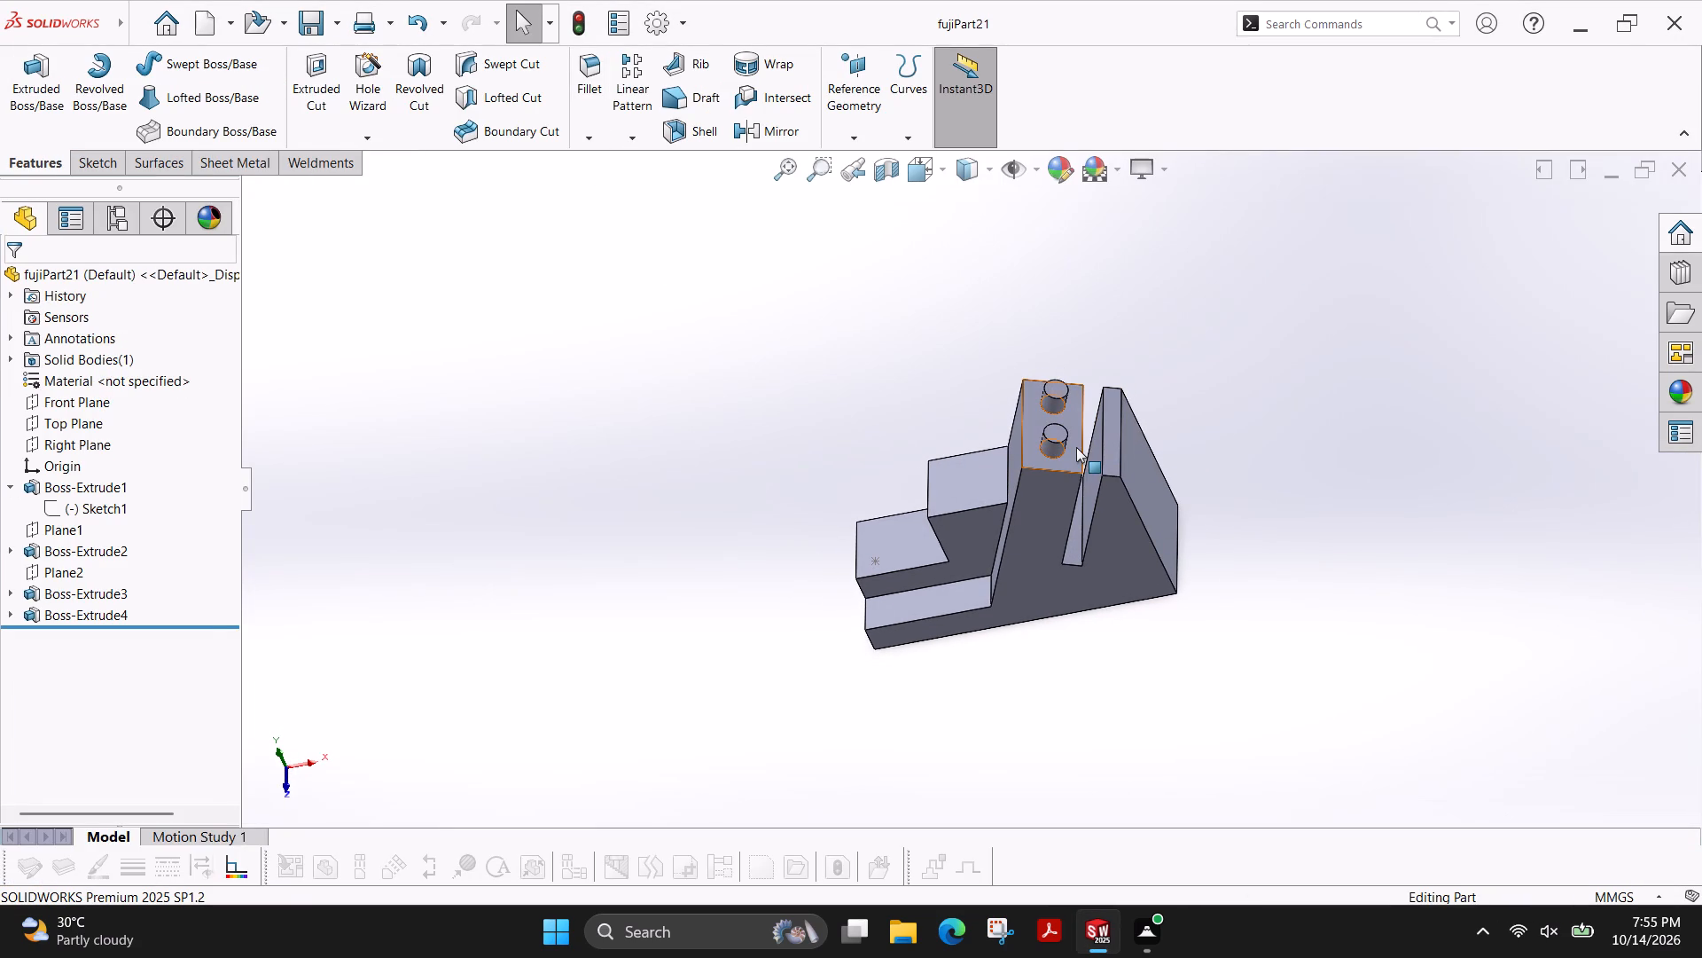
{"action": "left_click", "coordinate": [1076, 451]}
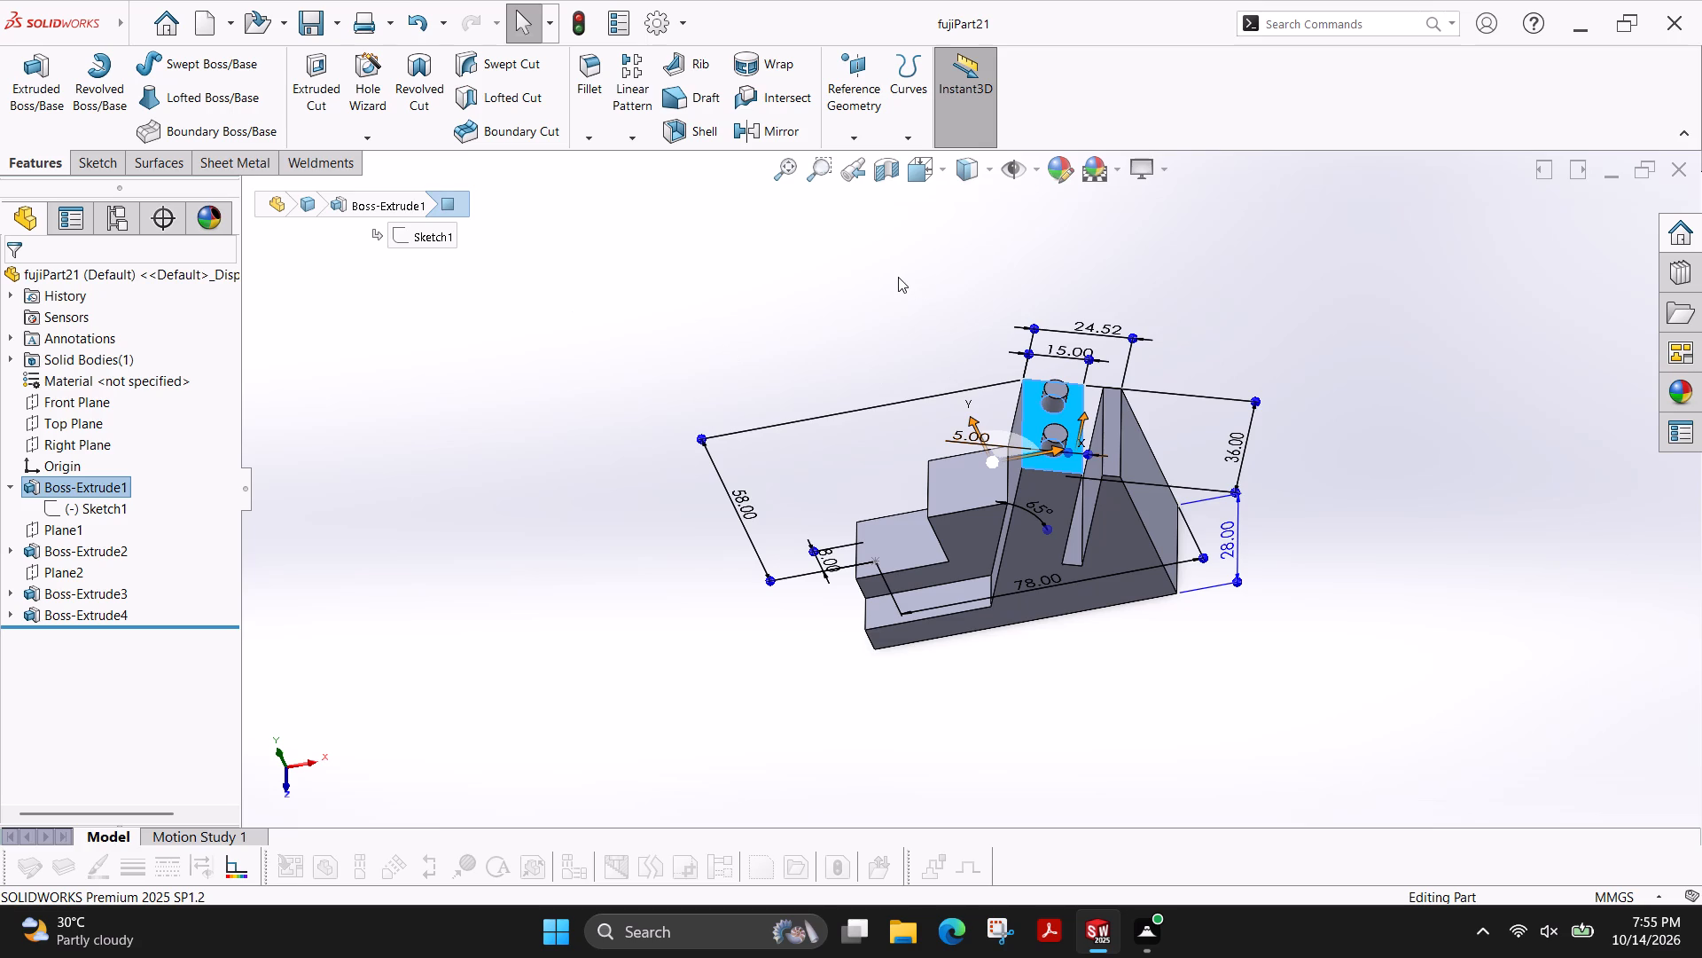
{"action": "key", "text": "Escape"}
{"action": "key", "text": "Escape"}
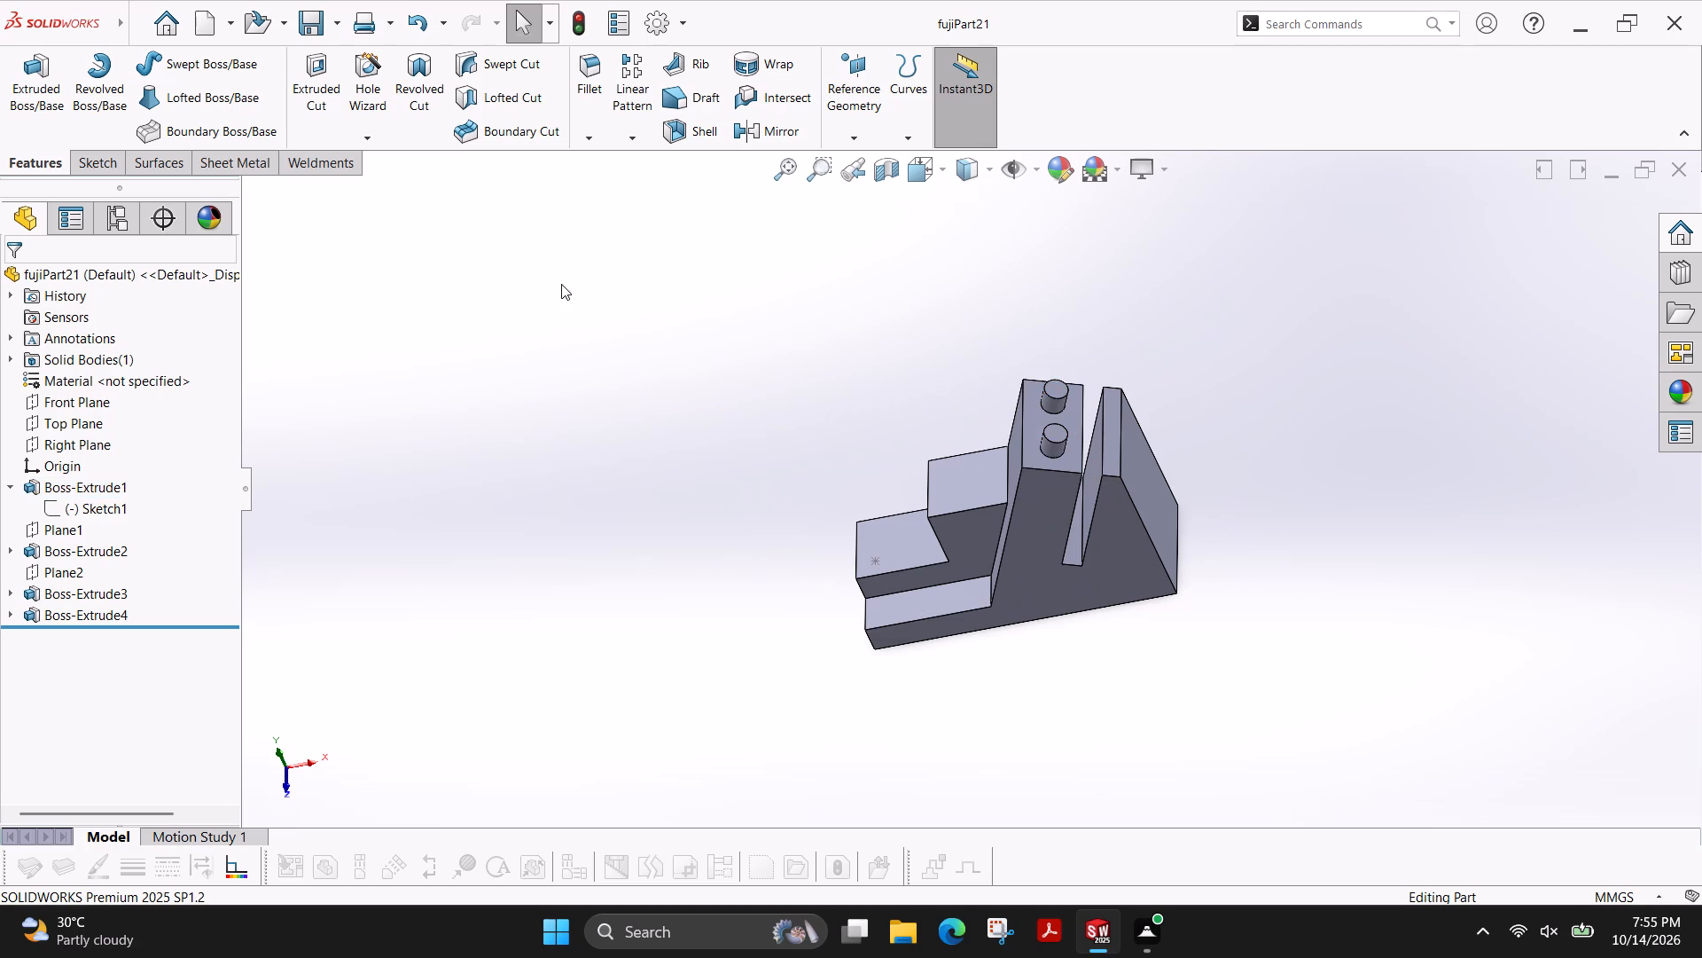
{"action": "key", "text": "Escape"}
{"action": "key", "text": "Escape"}
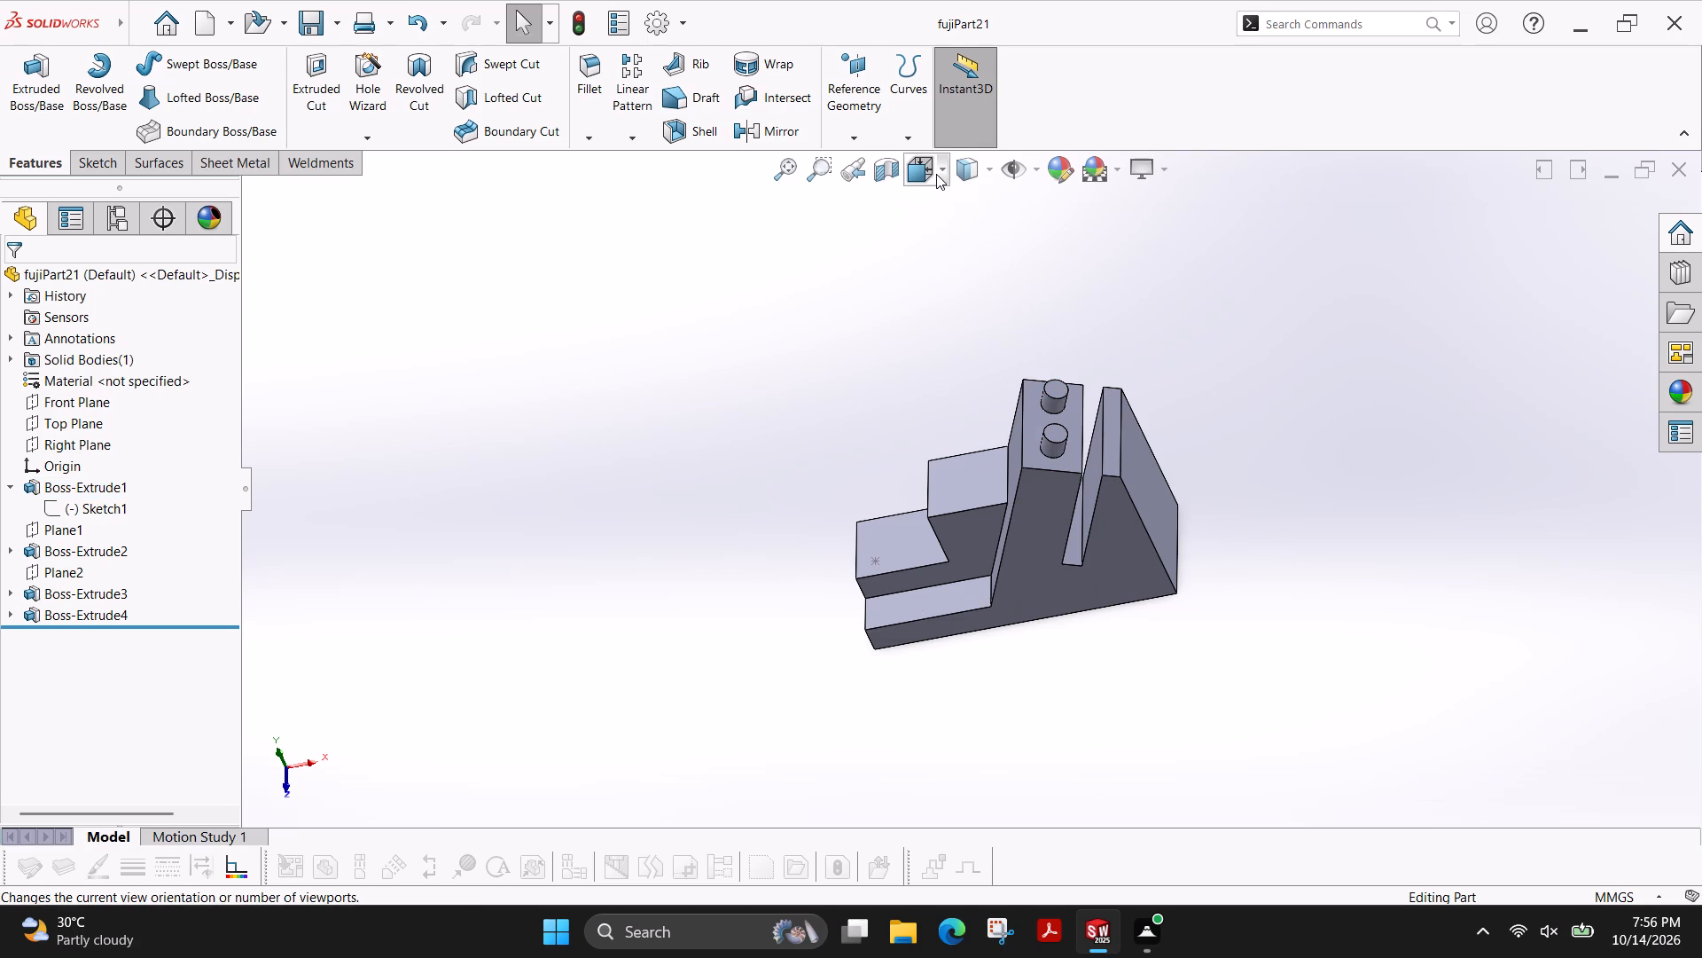
{"action": "left_click", "coordinate": [941, 174]}
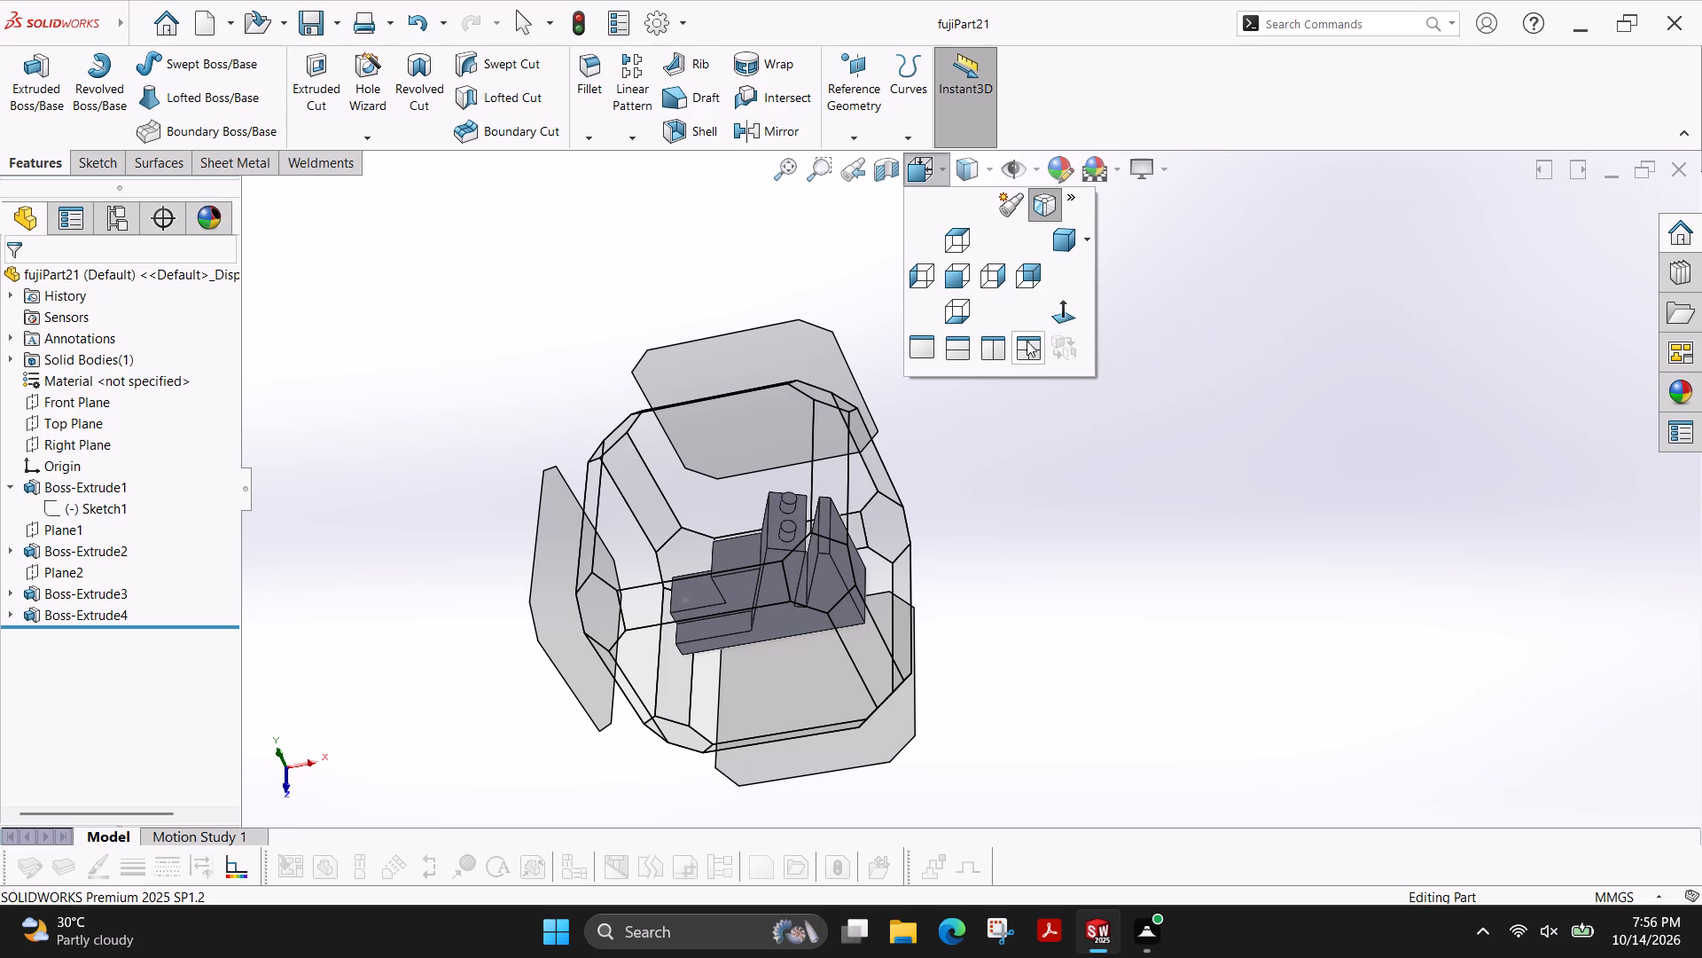
{"action": "left_click", "coordinate": [1062, 245]}
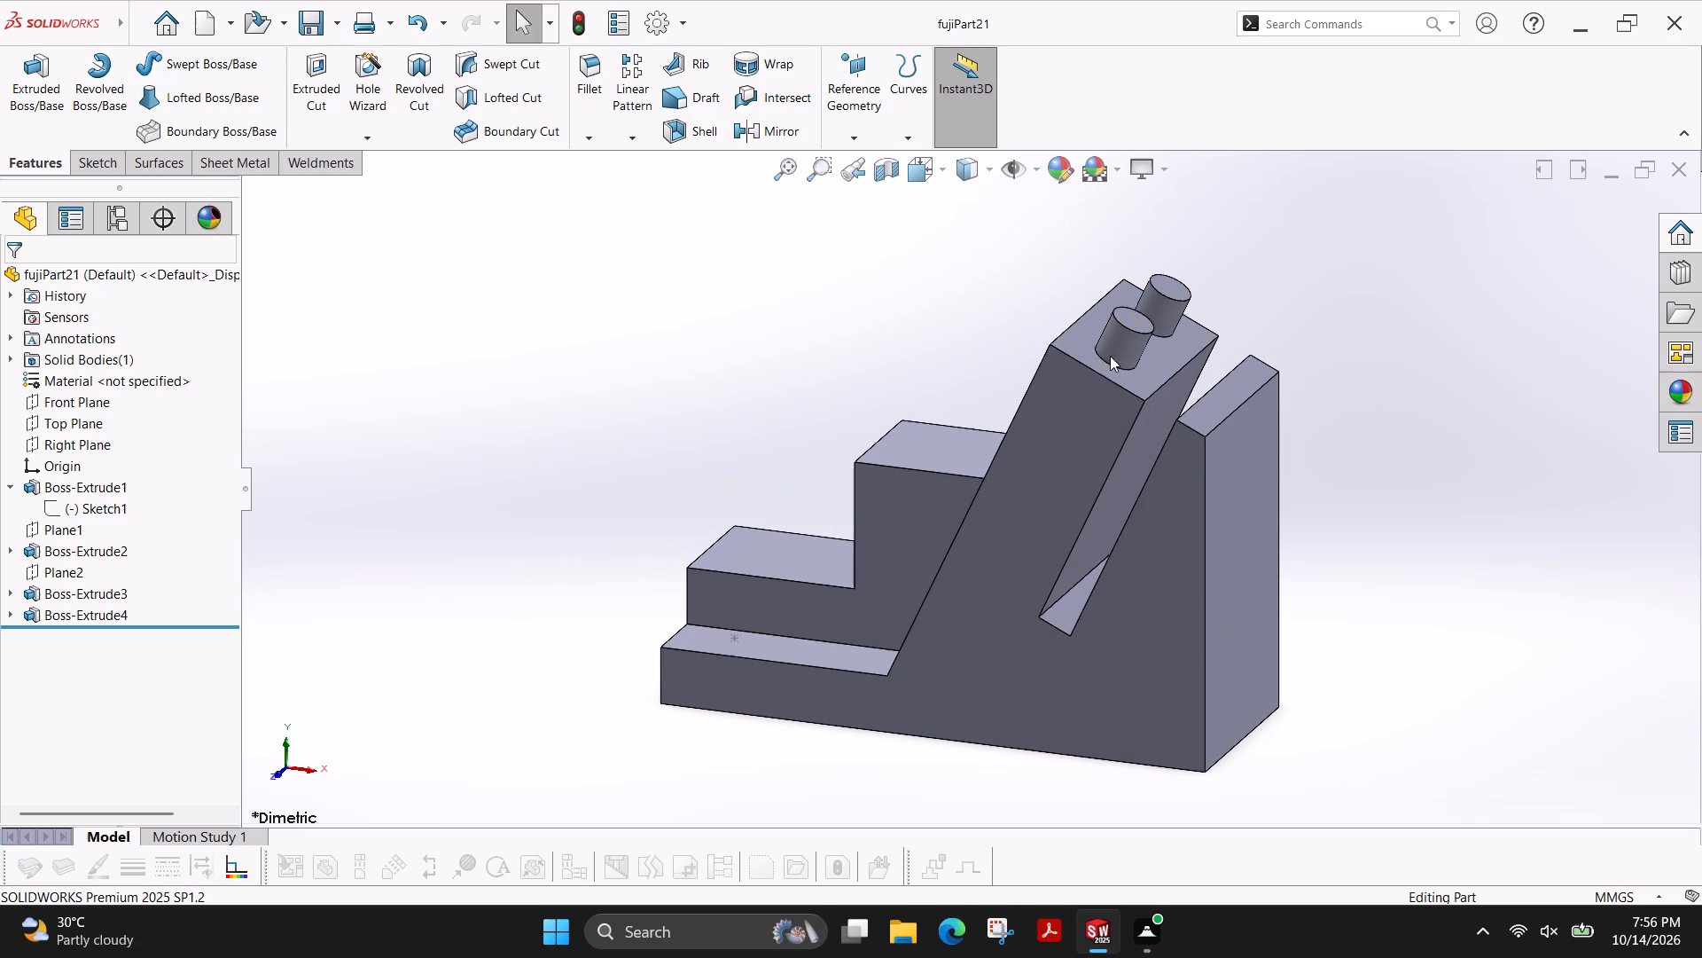
{"action": "key", "text": "Escape"}
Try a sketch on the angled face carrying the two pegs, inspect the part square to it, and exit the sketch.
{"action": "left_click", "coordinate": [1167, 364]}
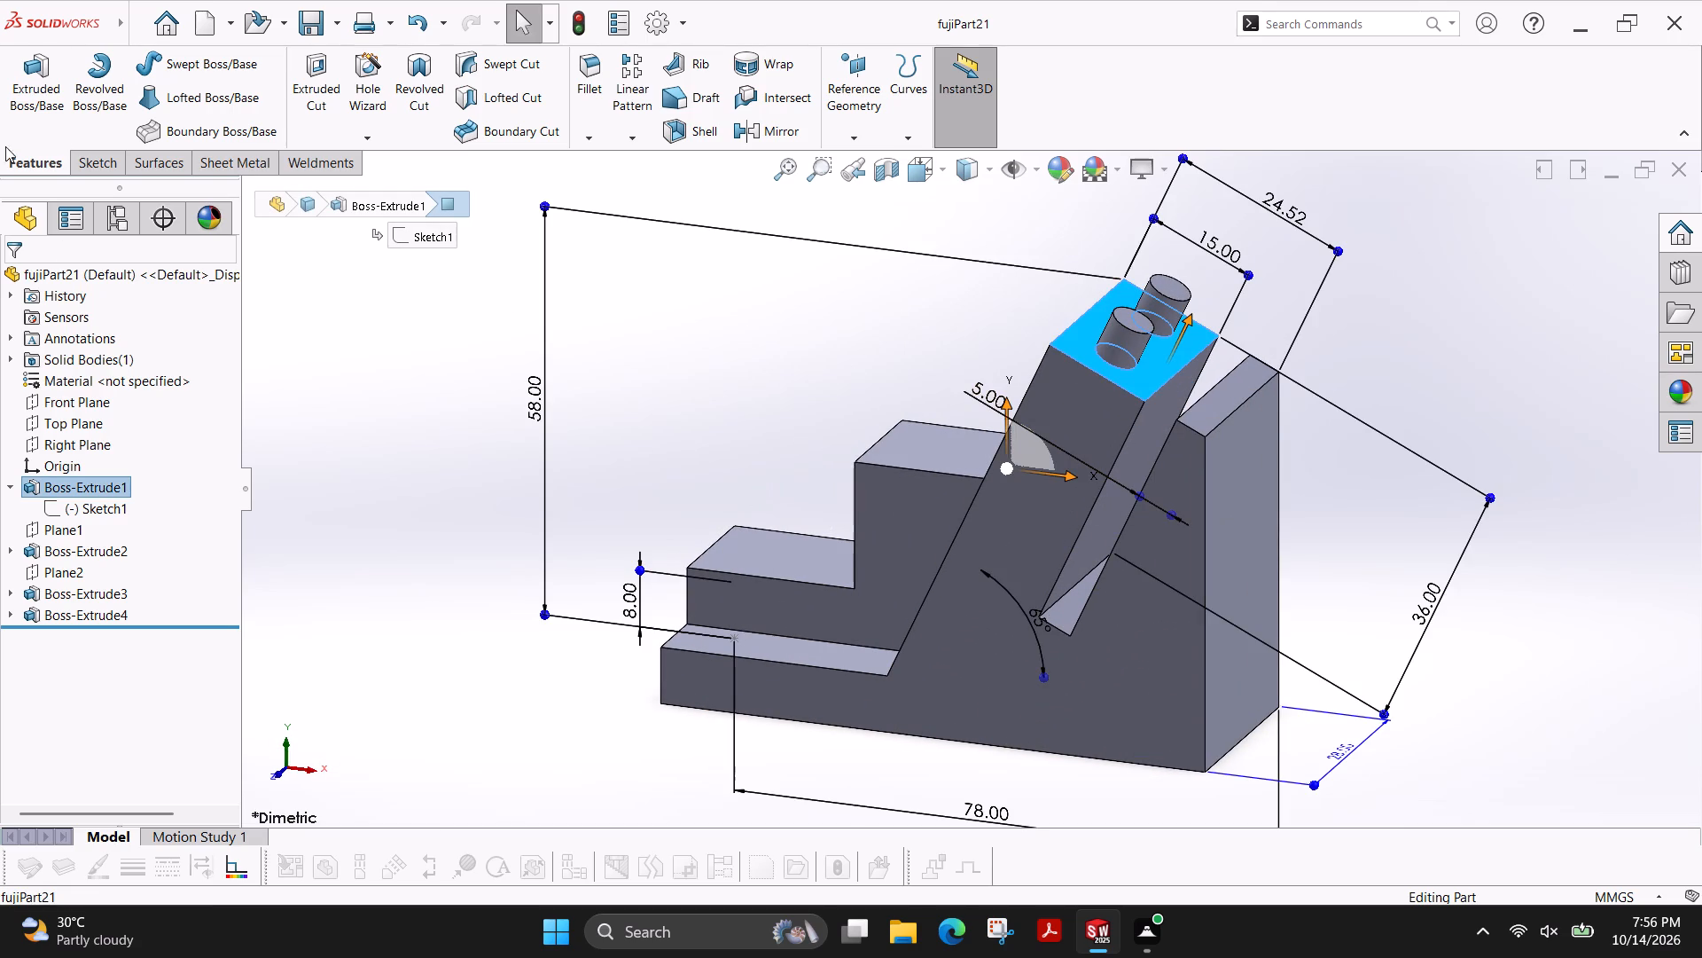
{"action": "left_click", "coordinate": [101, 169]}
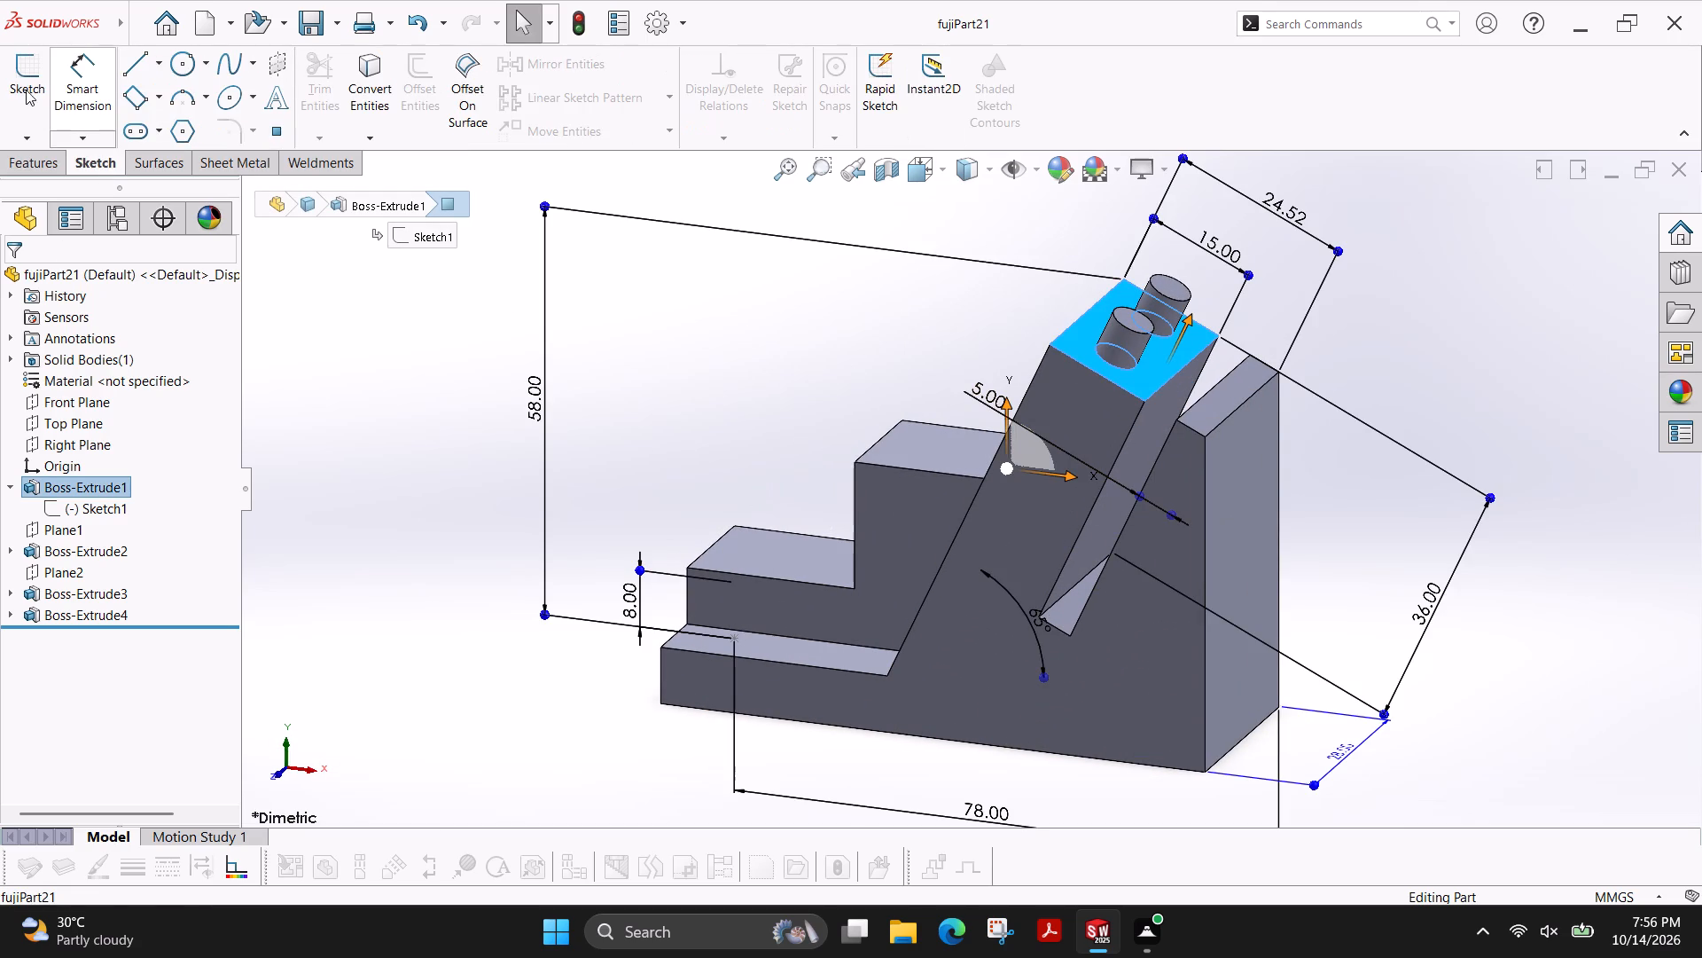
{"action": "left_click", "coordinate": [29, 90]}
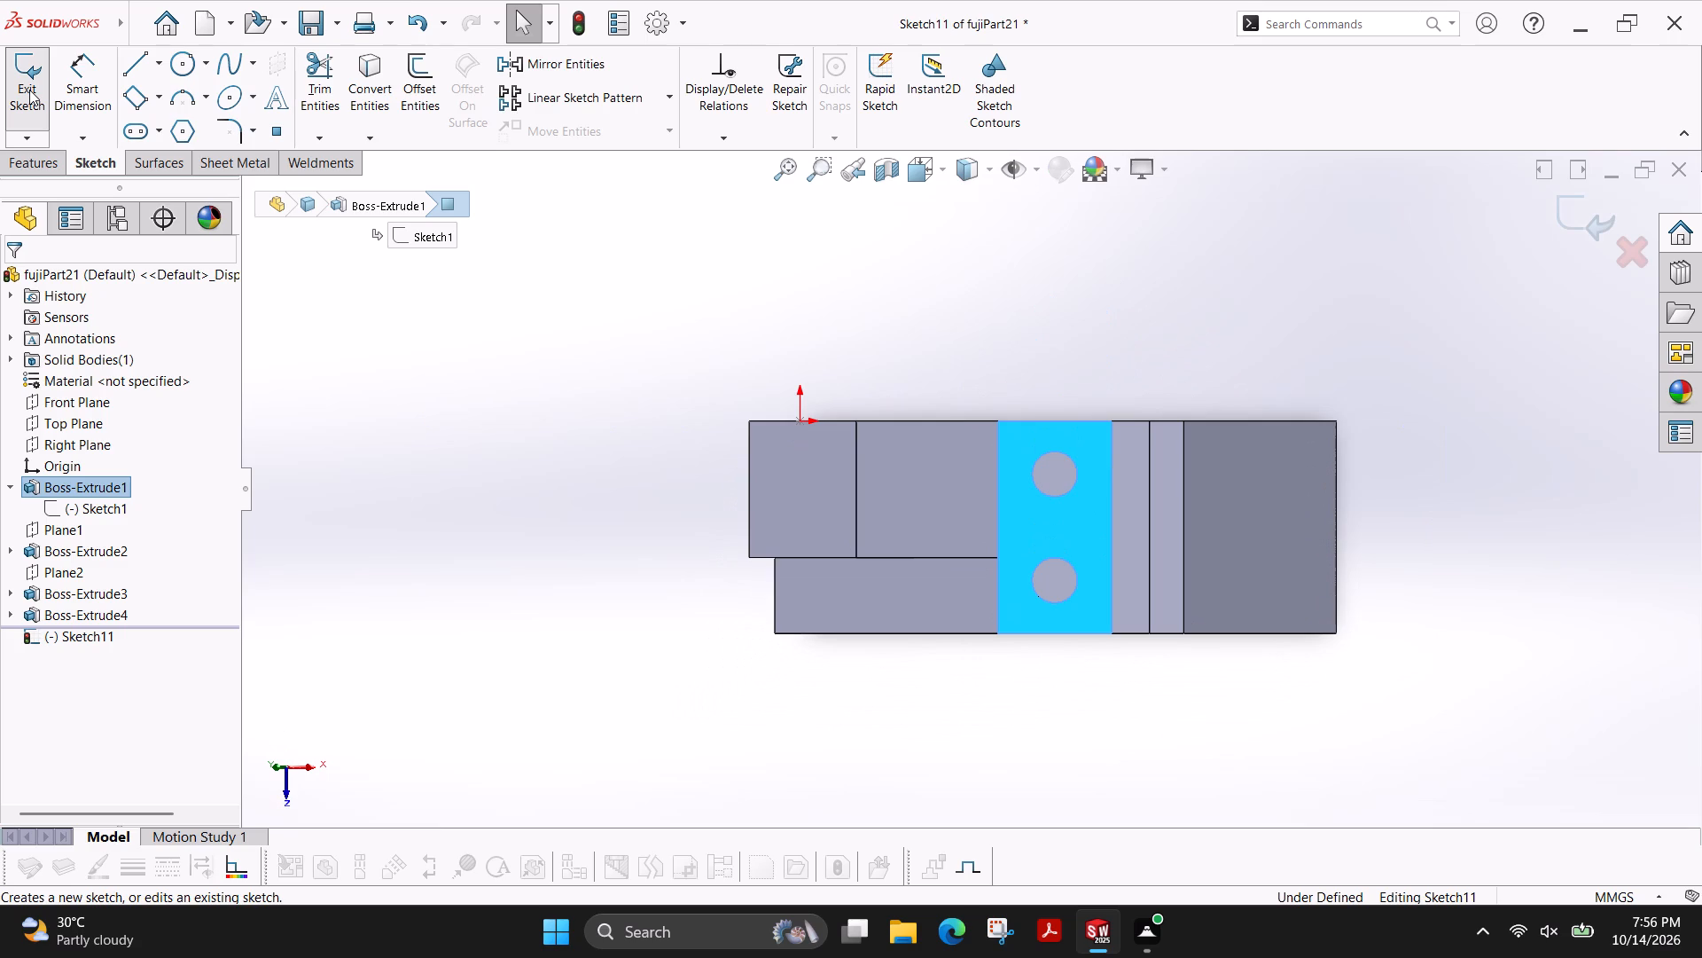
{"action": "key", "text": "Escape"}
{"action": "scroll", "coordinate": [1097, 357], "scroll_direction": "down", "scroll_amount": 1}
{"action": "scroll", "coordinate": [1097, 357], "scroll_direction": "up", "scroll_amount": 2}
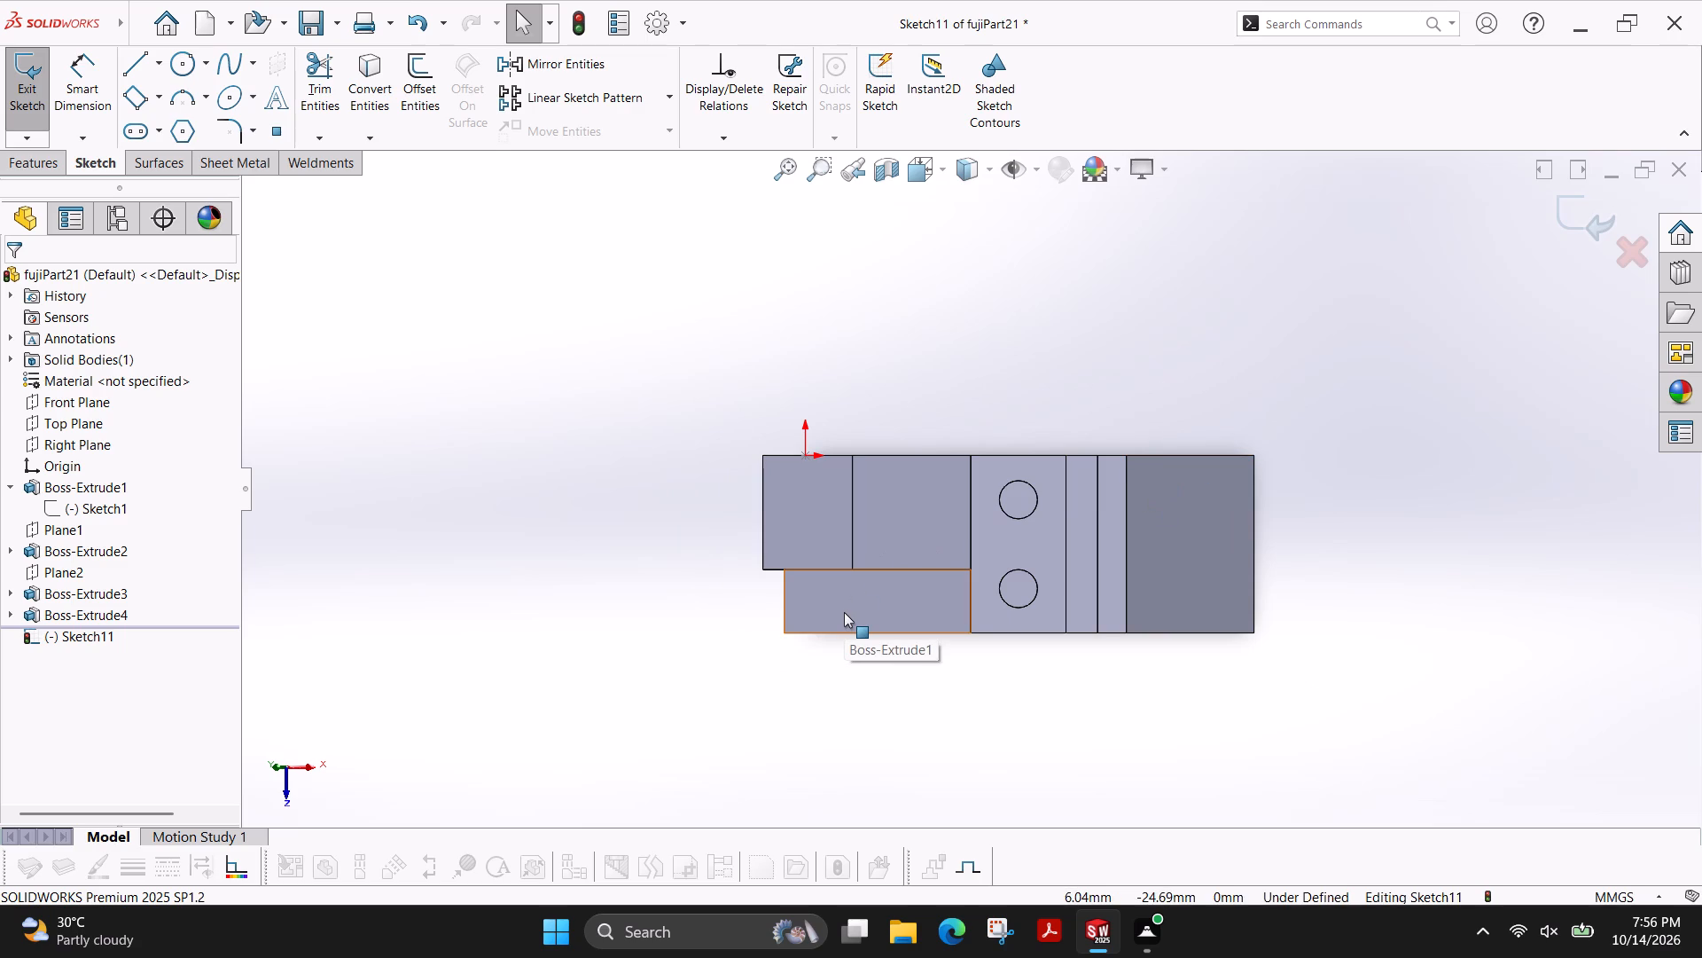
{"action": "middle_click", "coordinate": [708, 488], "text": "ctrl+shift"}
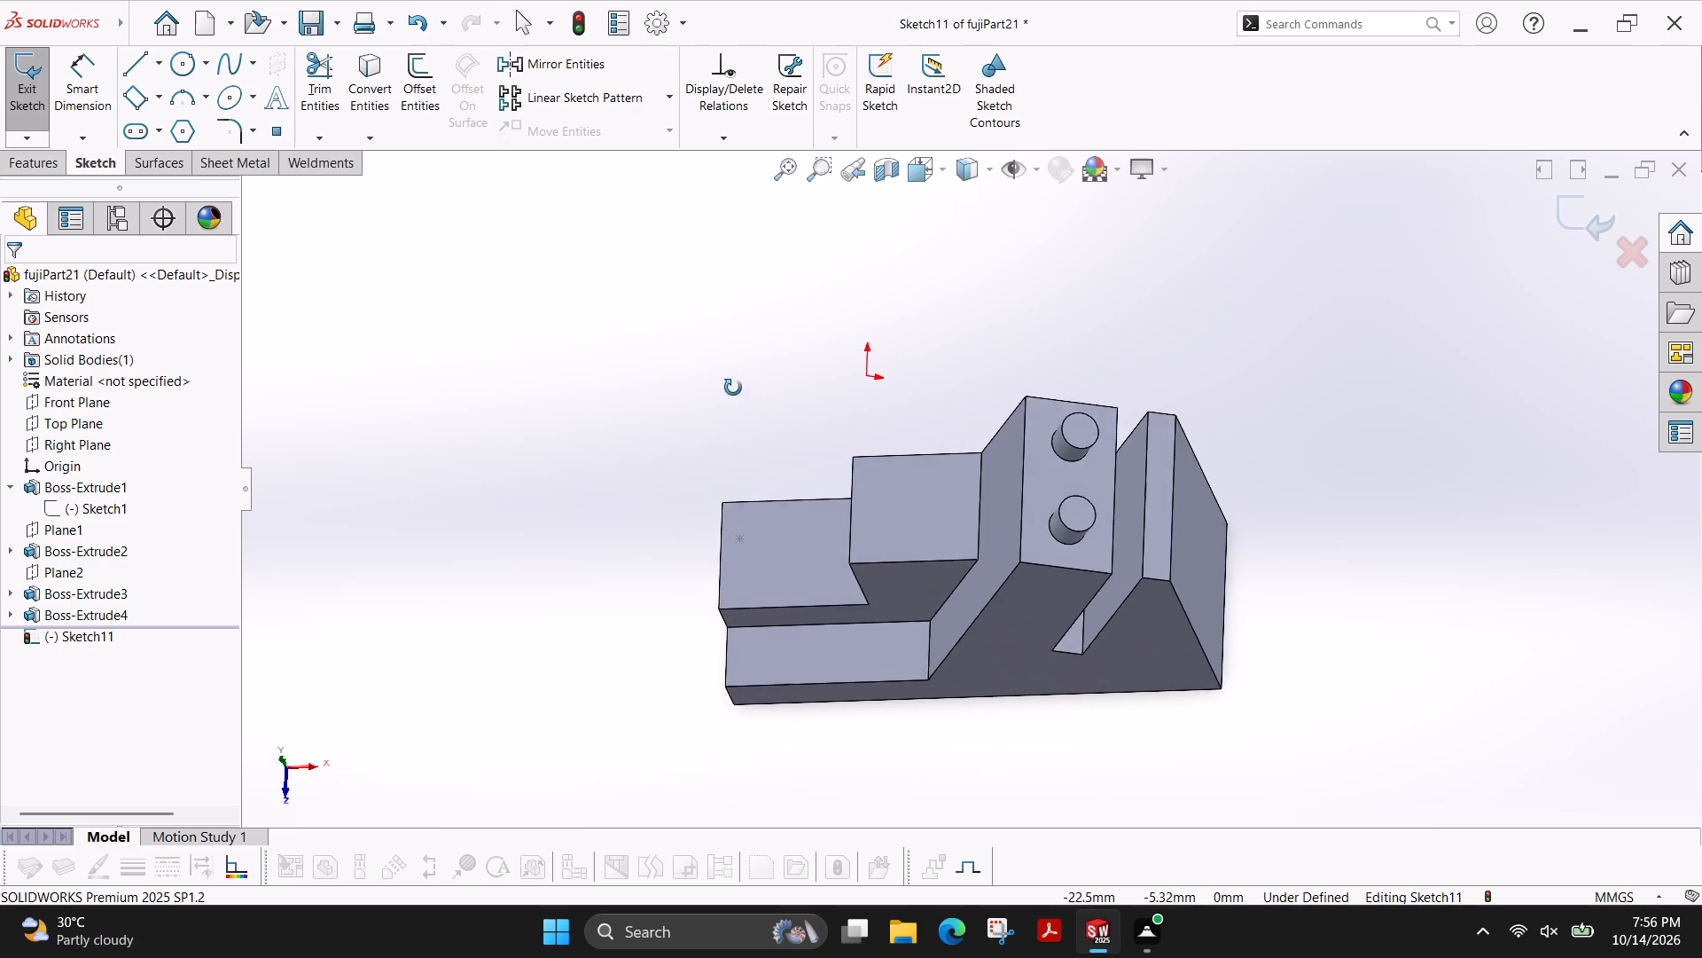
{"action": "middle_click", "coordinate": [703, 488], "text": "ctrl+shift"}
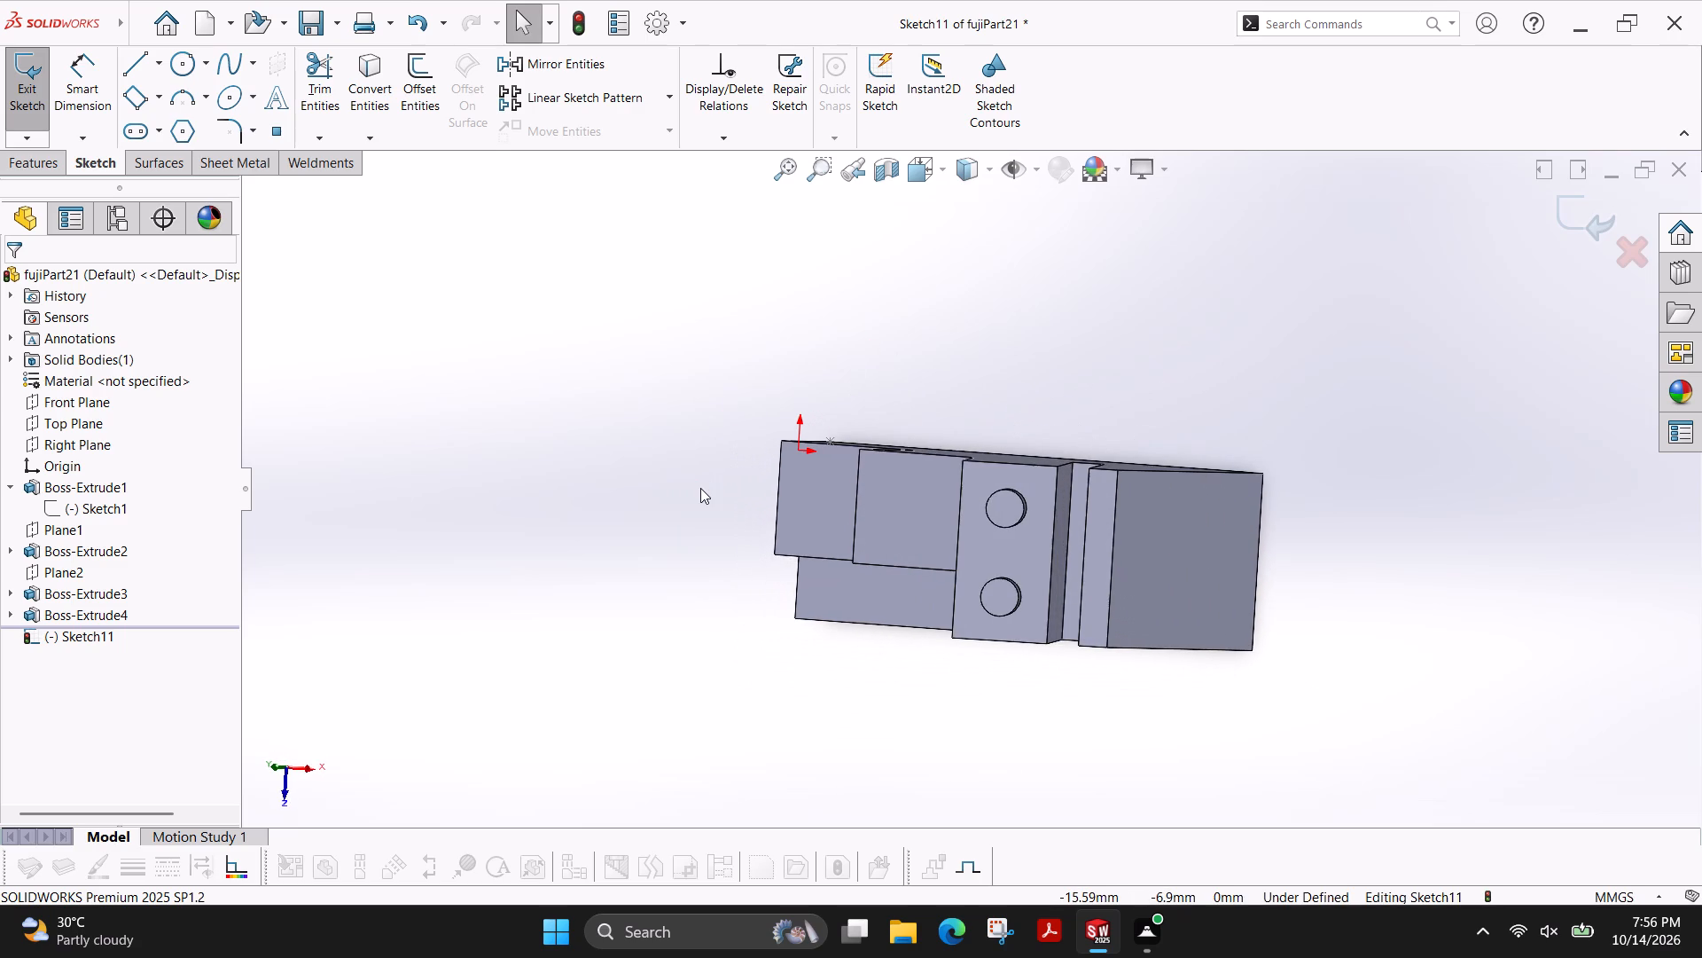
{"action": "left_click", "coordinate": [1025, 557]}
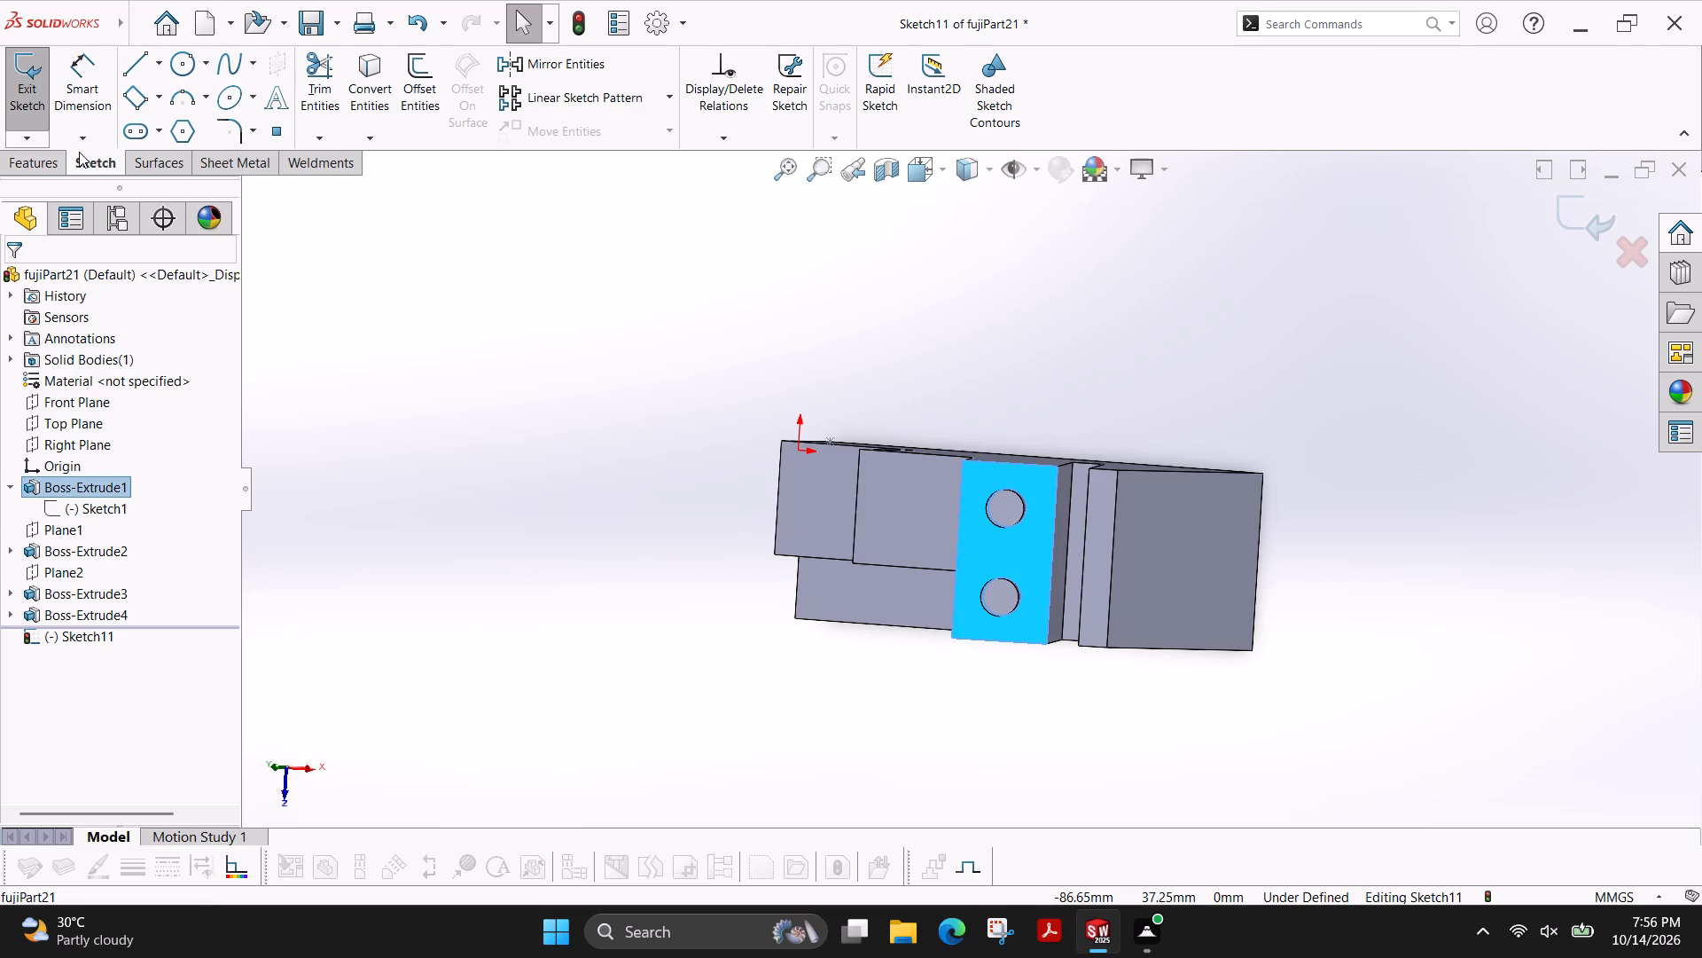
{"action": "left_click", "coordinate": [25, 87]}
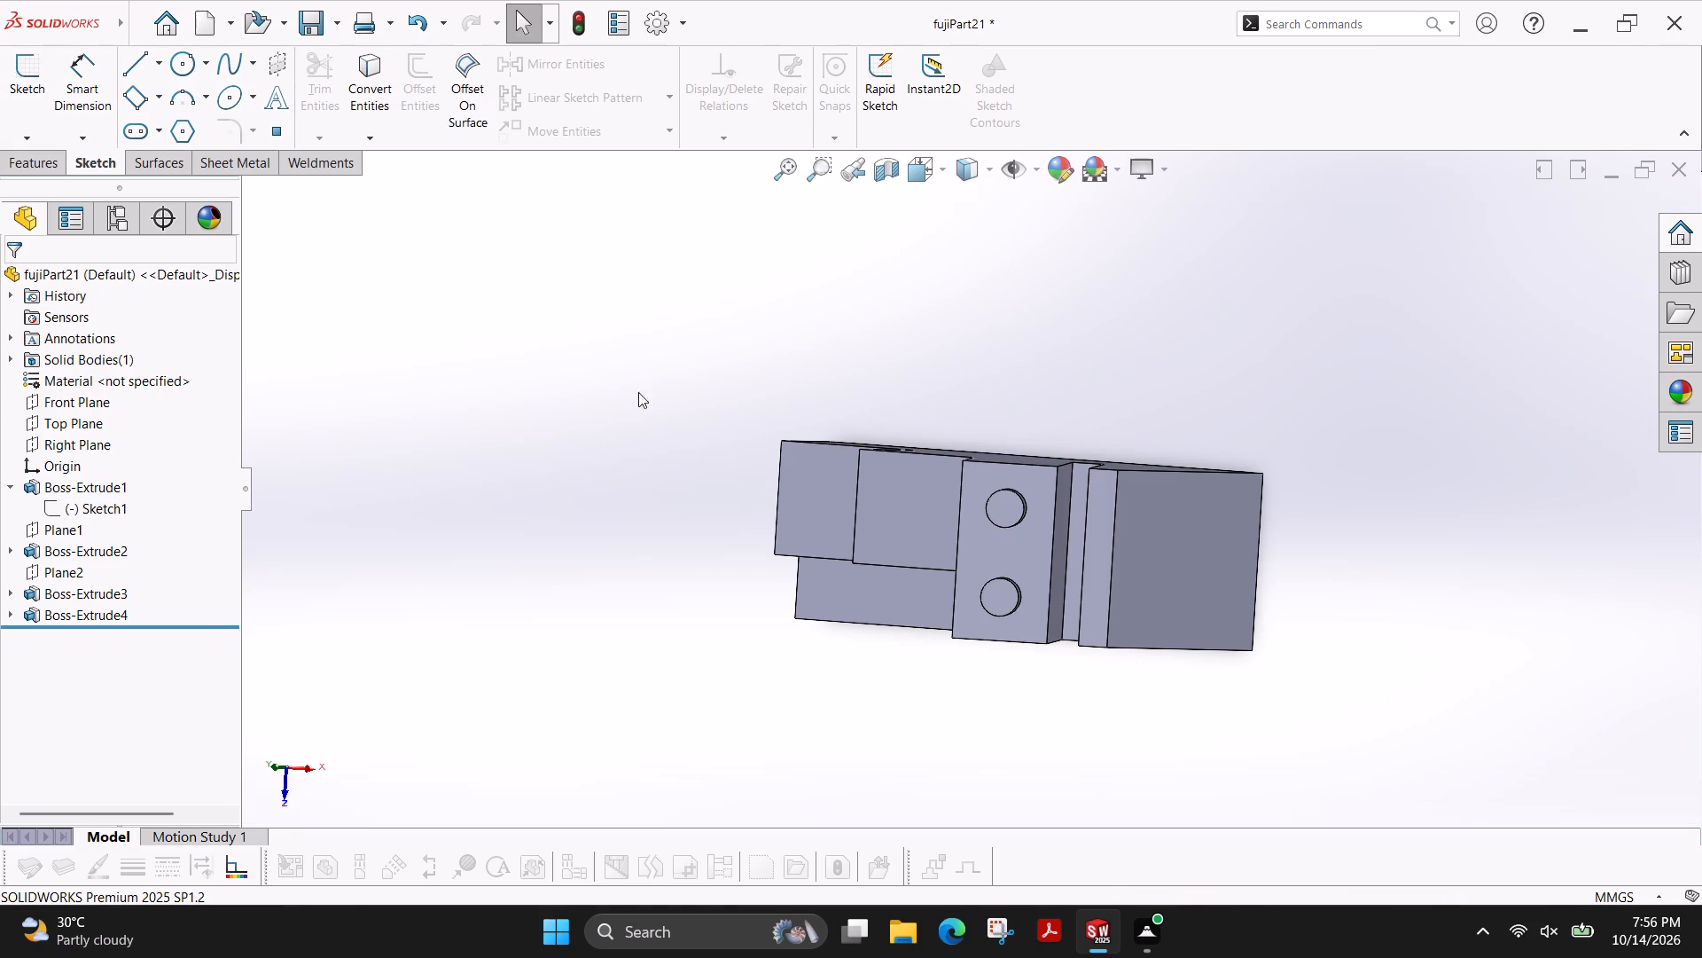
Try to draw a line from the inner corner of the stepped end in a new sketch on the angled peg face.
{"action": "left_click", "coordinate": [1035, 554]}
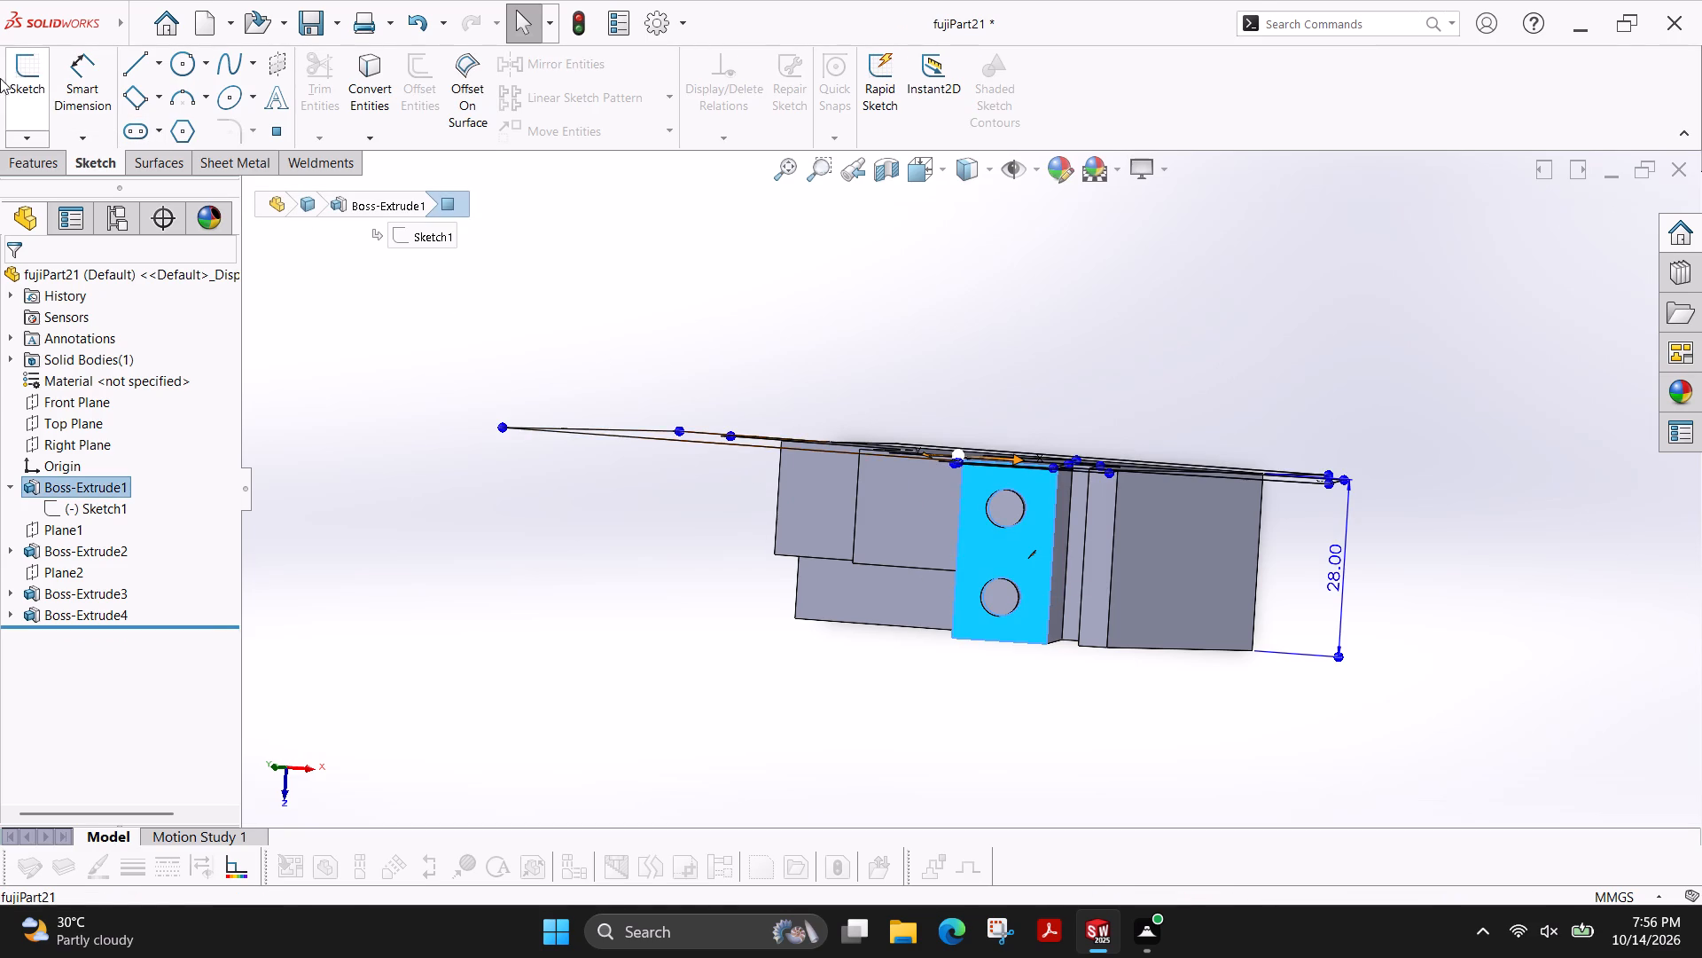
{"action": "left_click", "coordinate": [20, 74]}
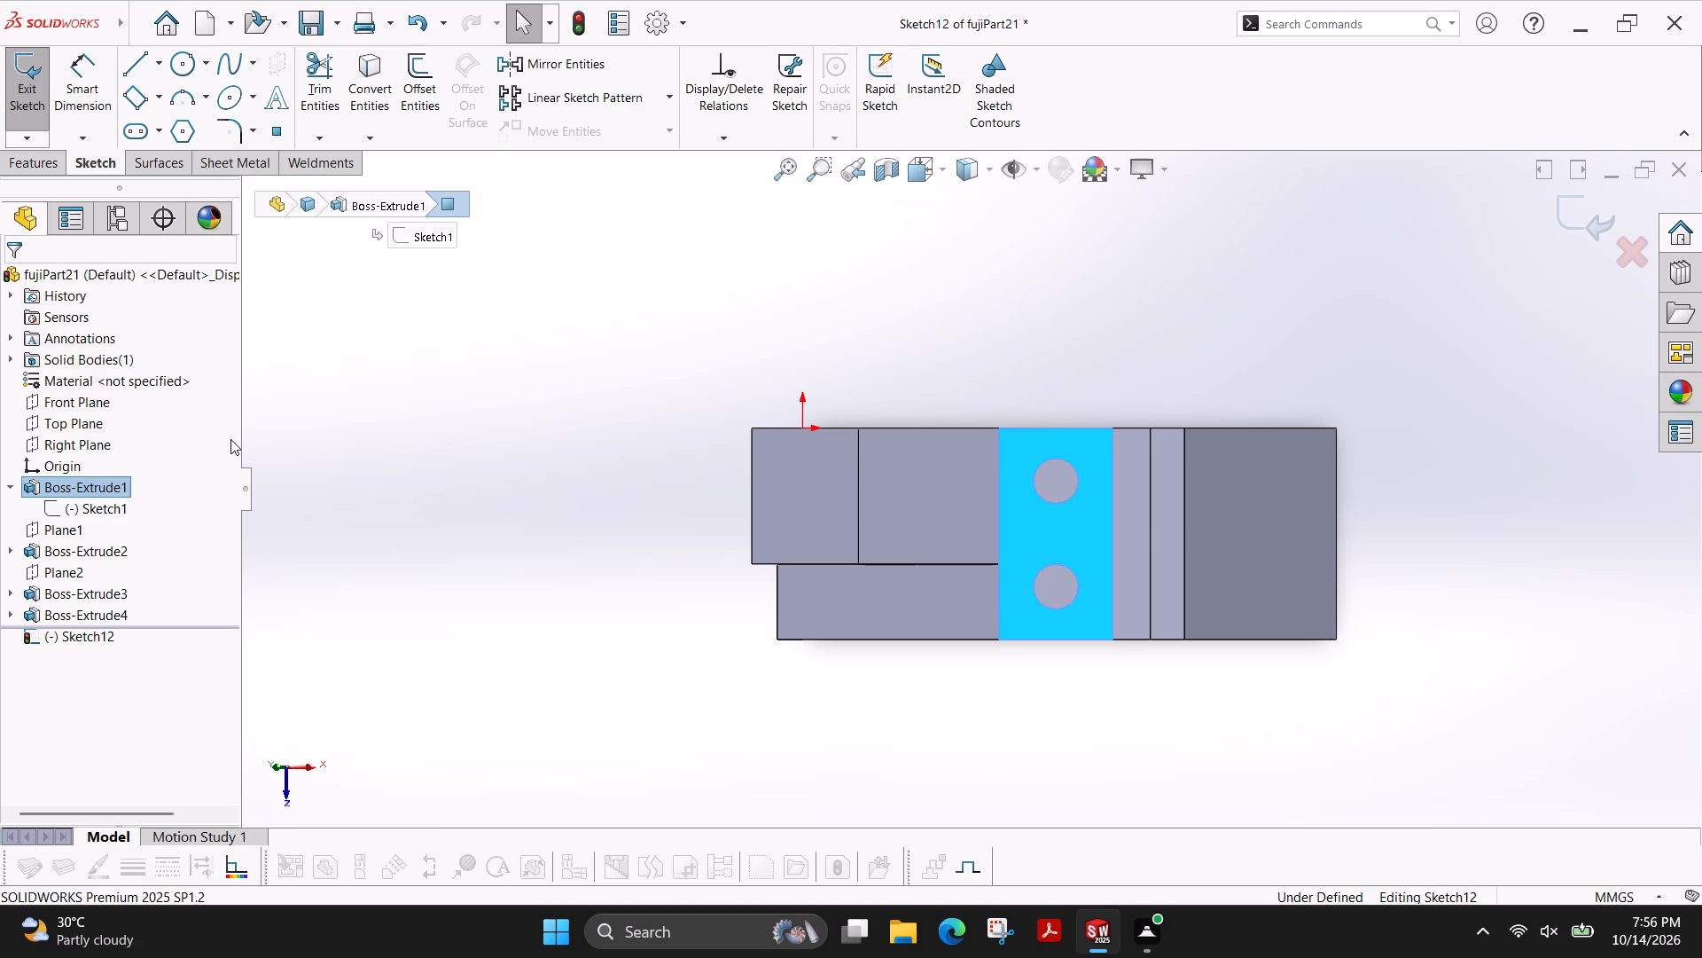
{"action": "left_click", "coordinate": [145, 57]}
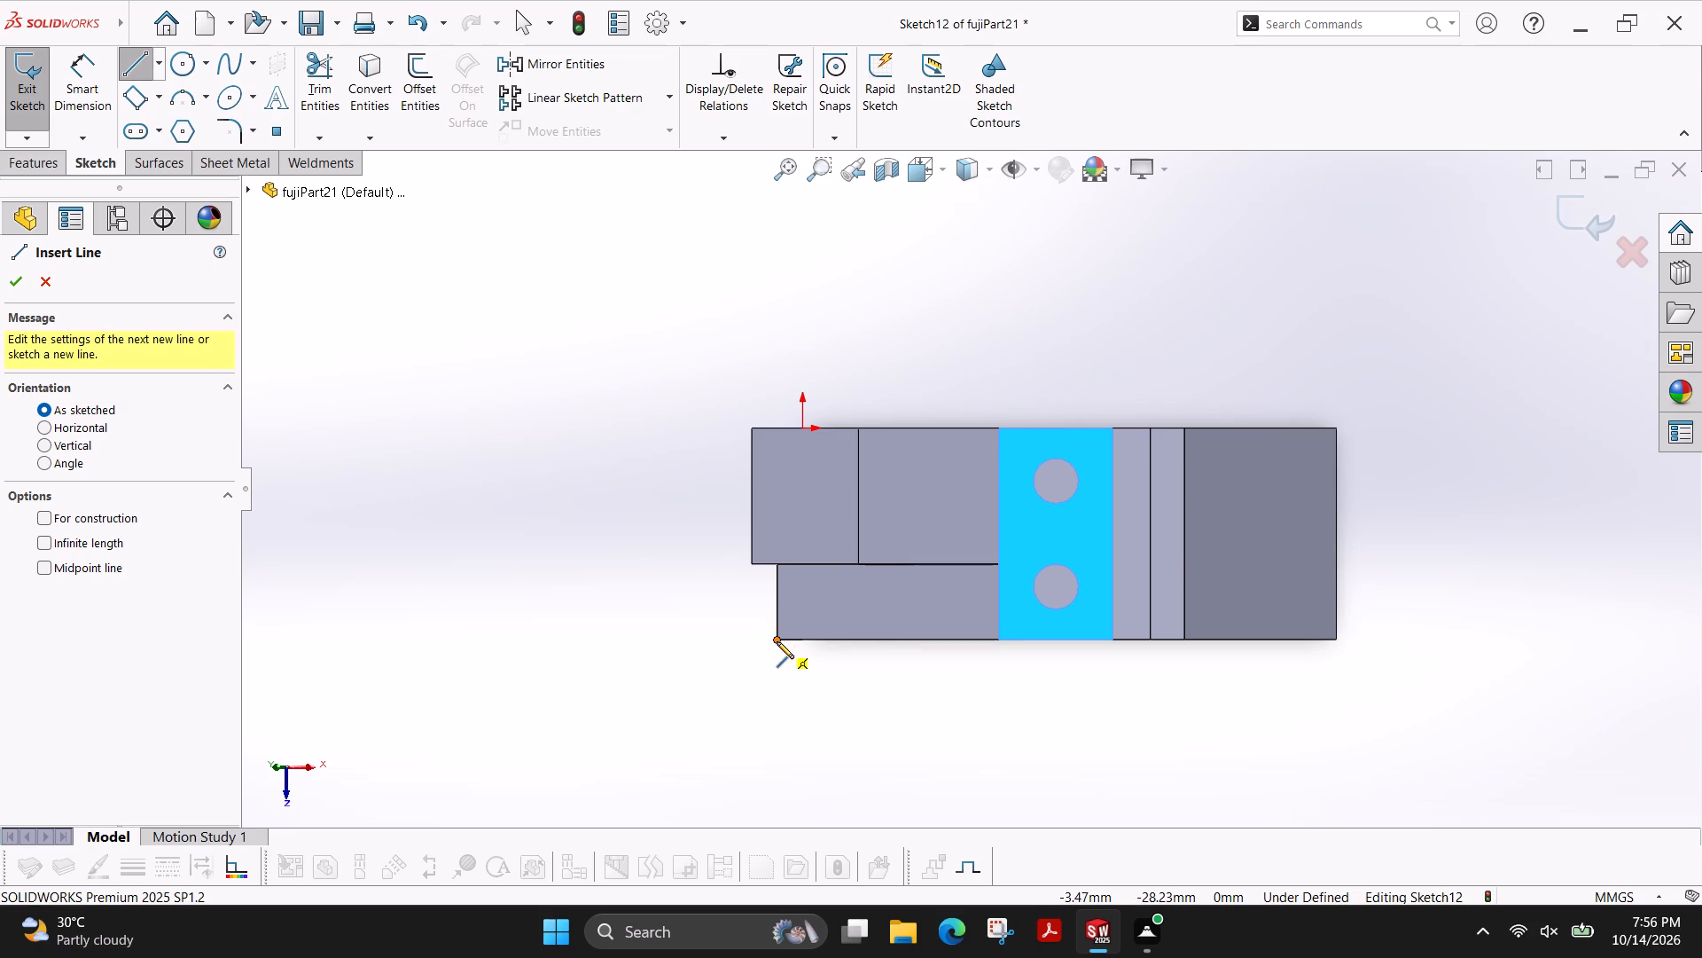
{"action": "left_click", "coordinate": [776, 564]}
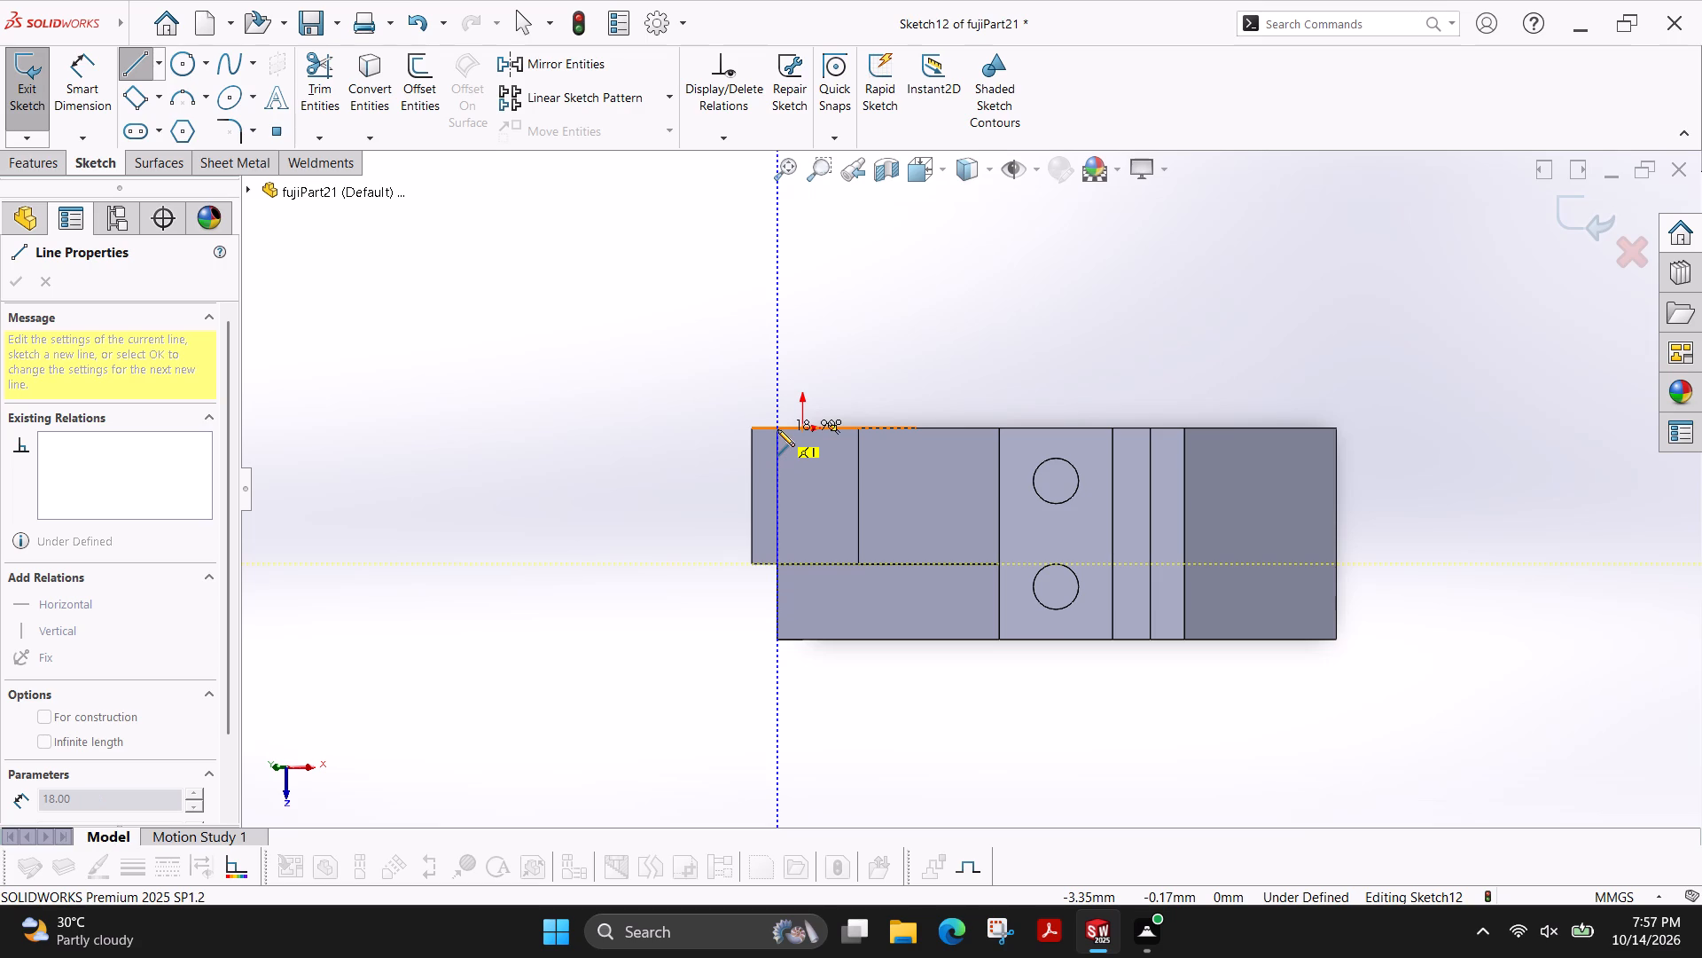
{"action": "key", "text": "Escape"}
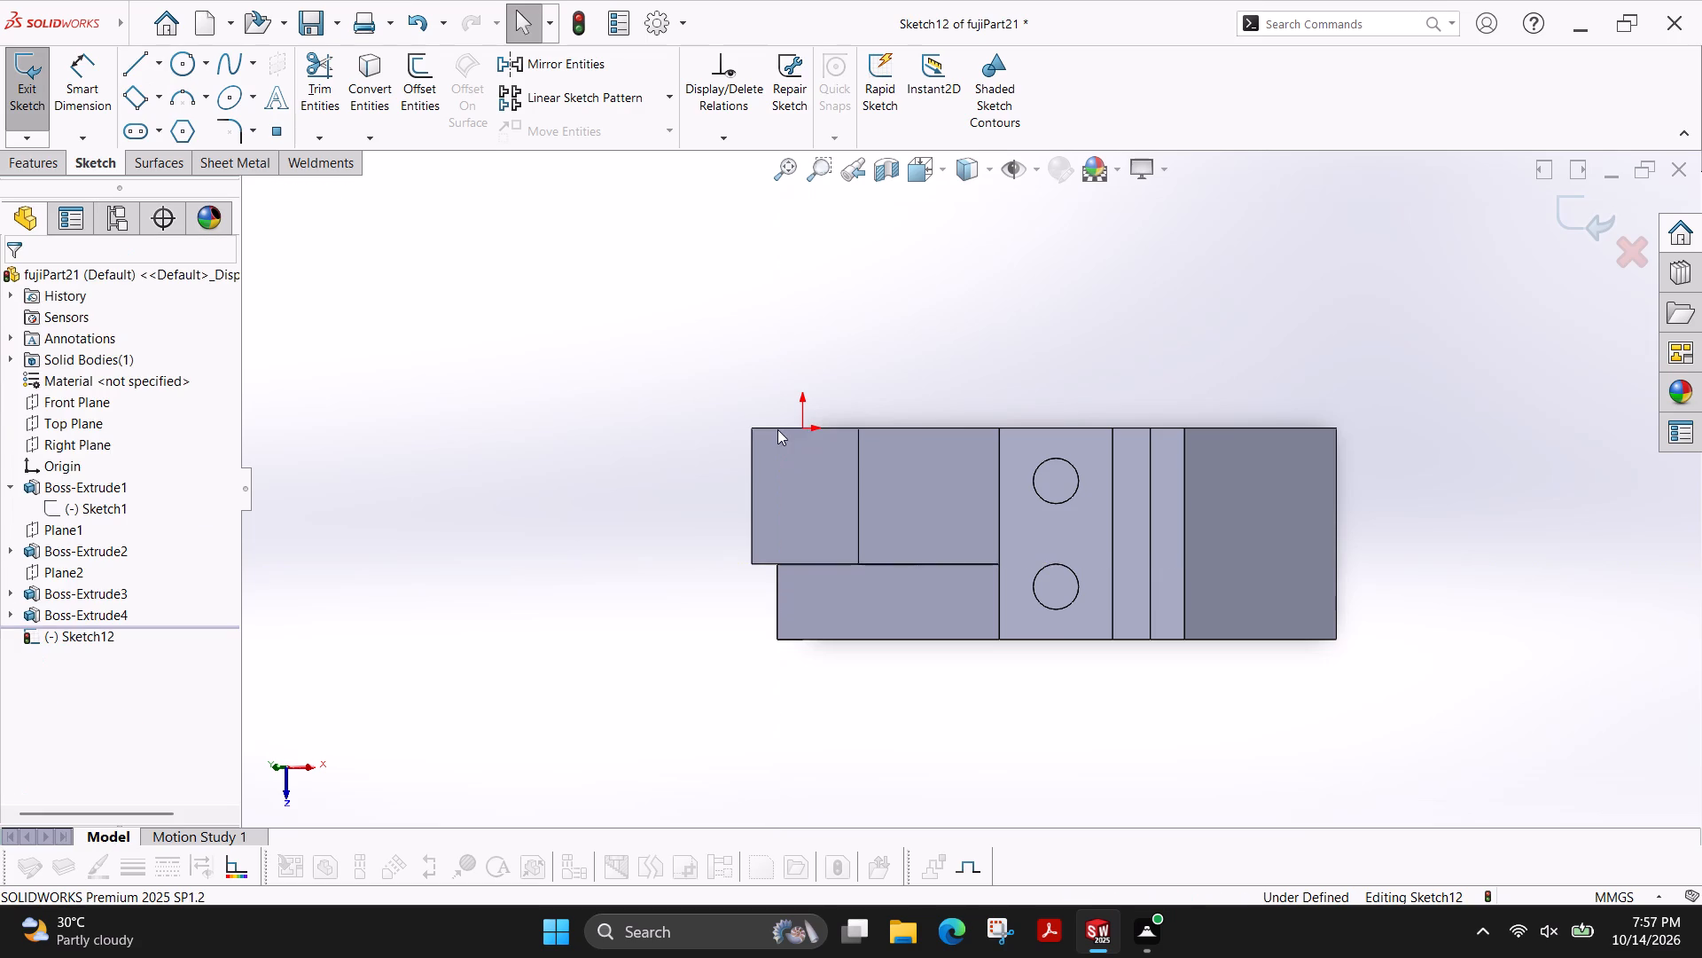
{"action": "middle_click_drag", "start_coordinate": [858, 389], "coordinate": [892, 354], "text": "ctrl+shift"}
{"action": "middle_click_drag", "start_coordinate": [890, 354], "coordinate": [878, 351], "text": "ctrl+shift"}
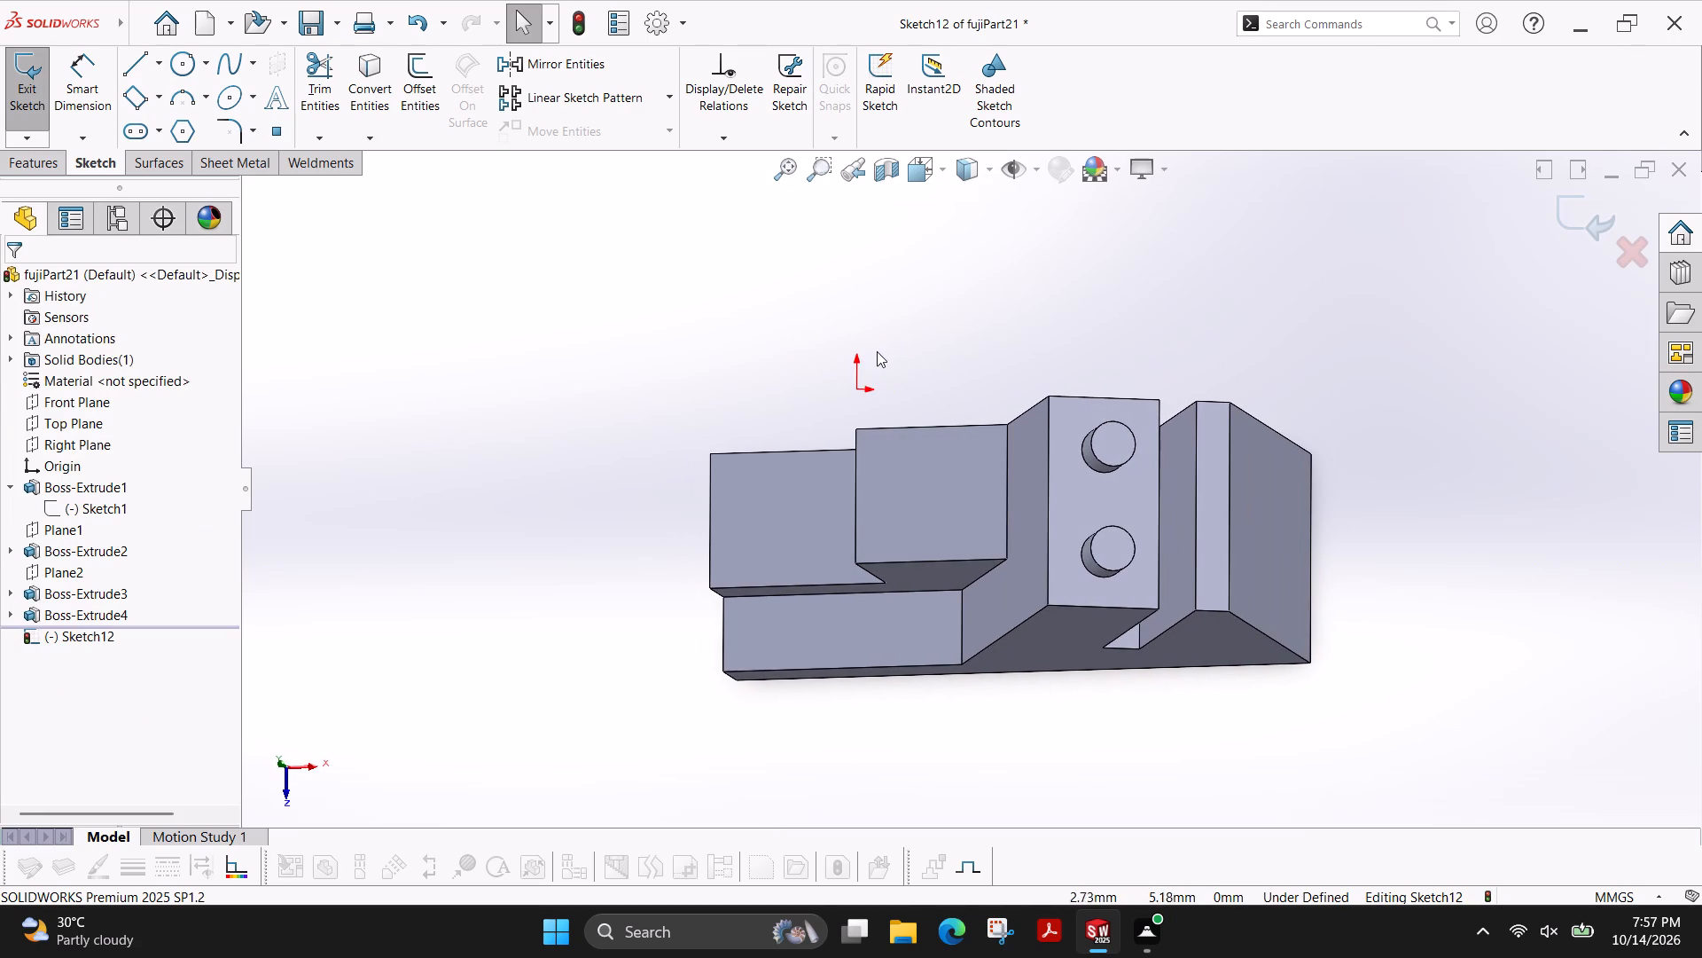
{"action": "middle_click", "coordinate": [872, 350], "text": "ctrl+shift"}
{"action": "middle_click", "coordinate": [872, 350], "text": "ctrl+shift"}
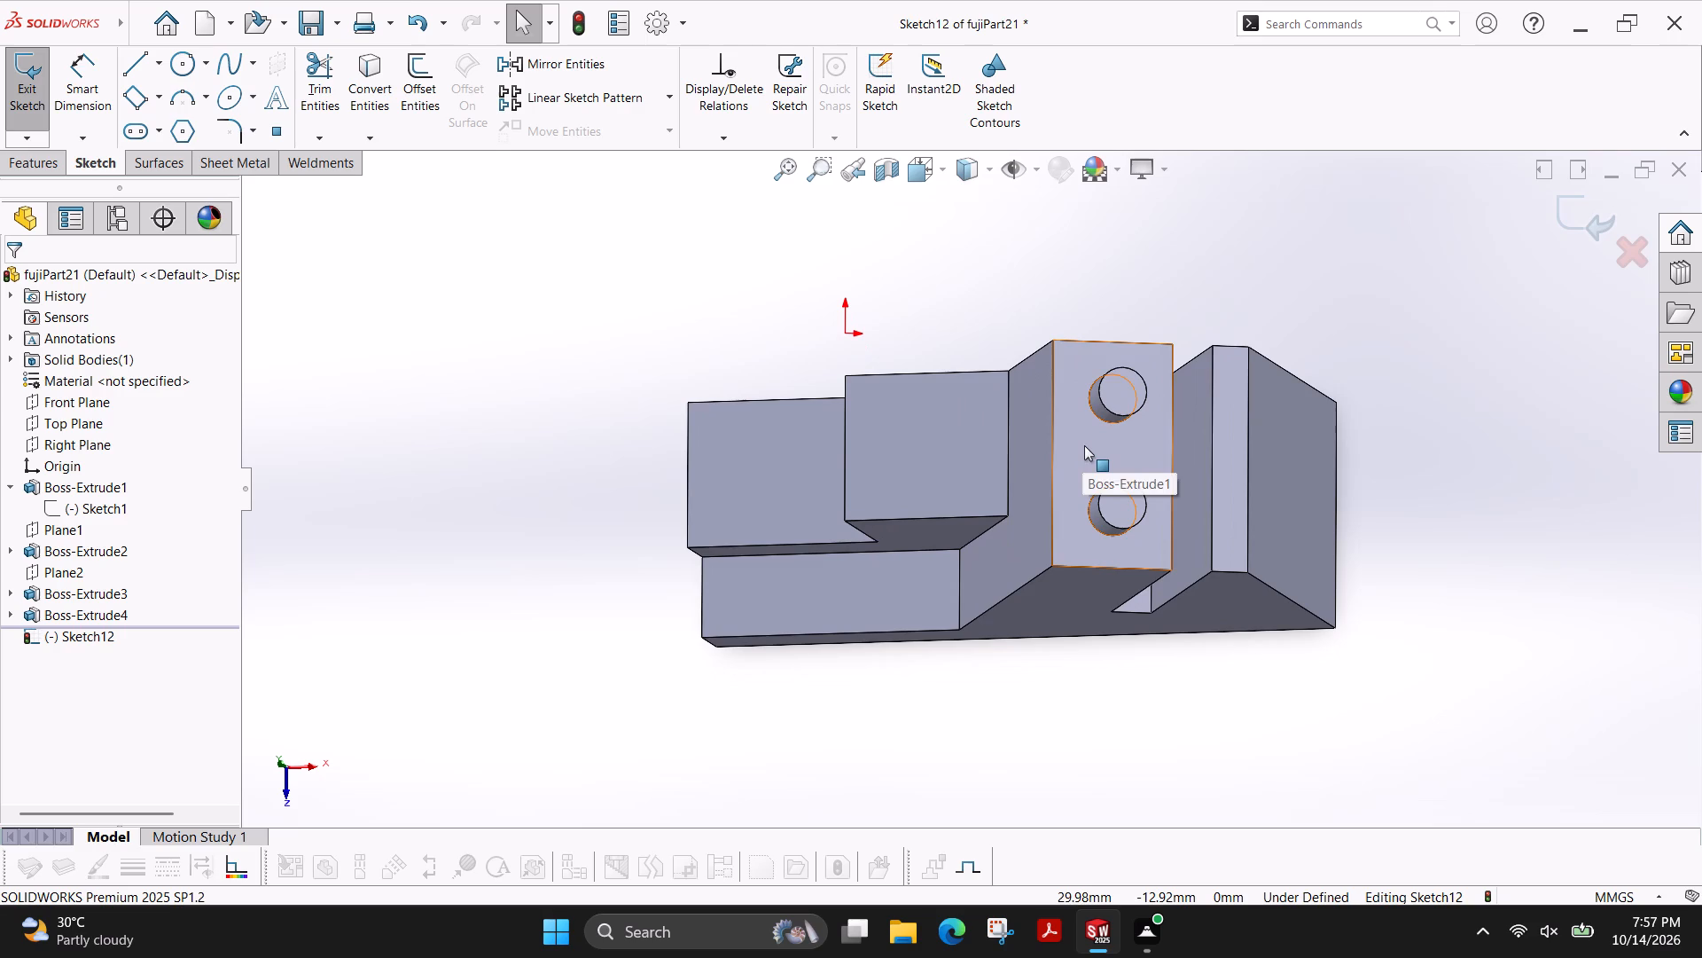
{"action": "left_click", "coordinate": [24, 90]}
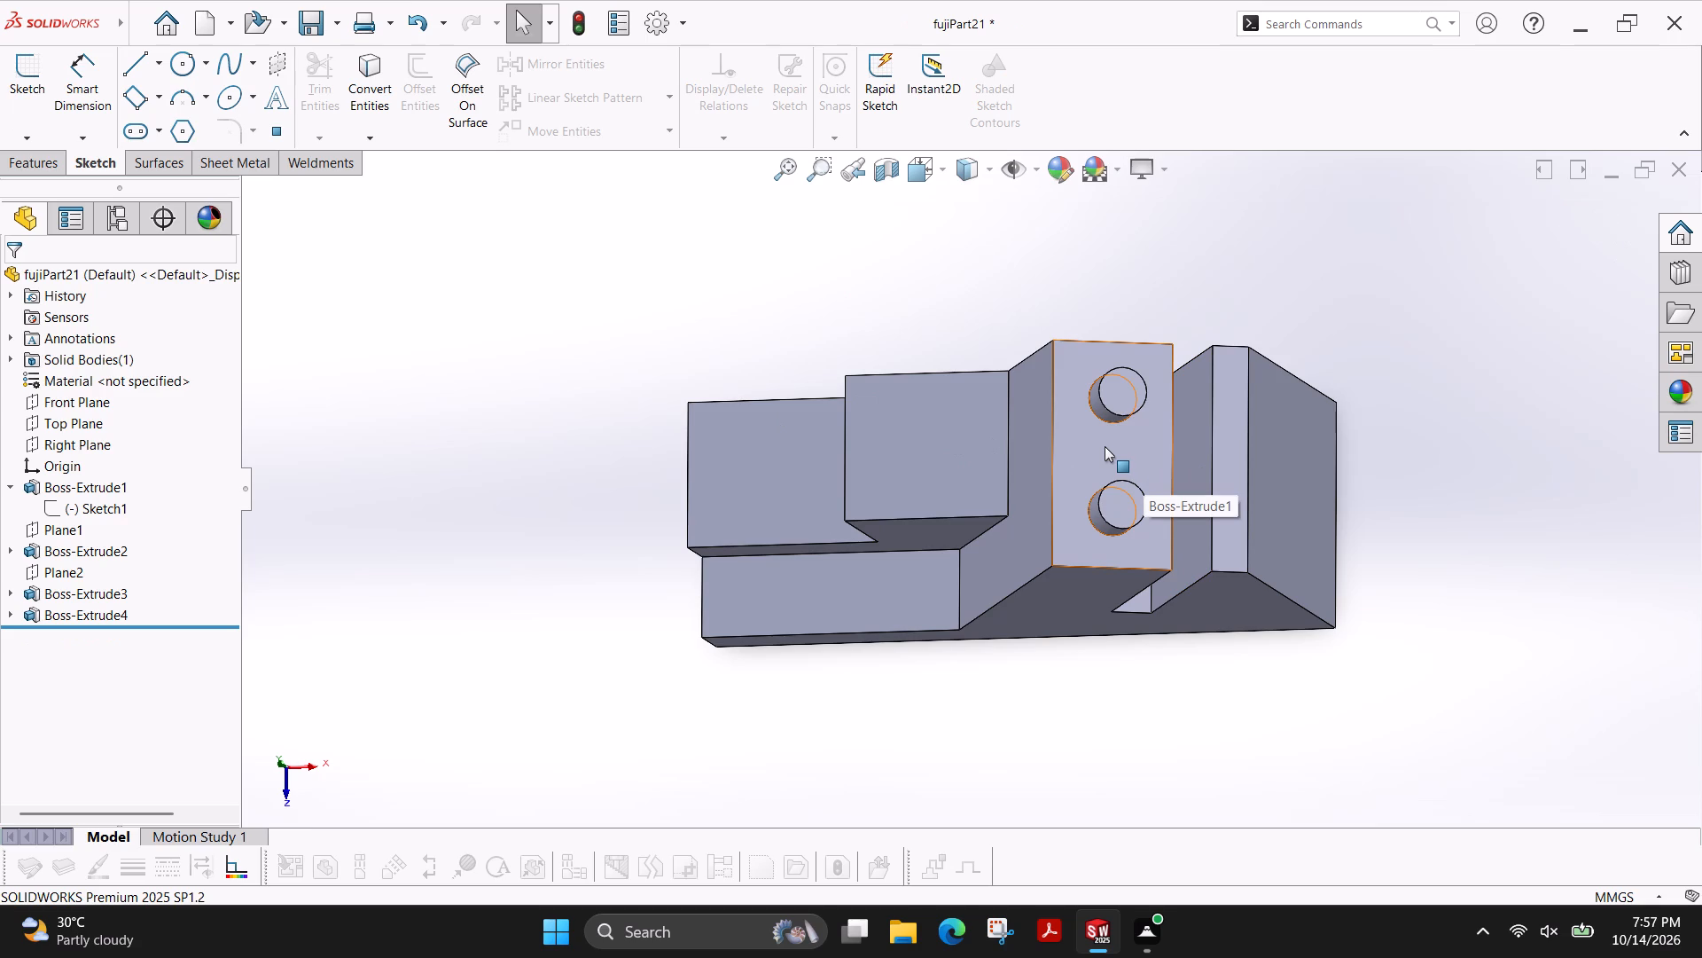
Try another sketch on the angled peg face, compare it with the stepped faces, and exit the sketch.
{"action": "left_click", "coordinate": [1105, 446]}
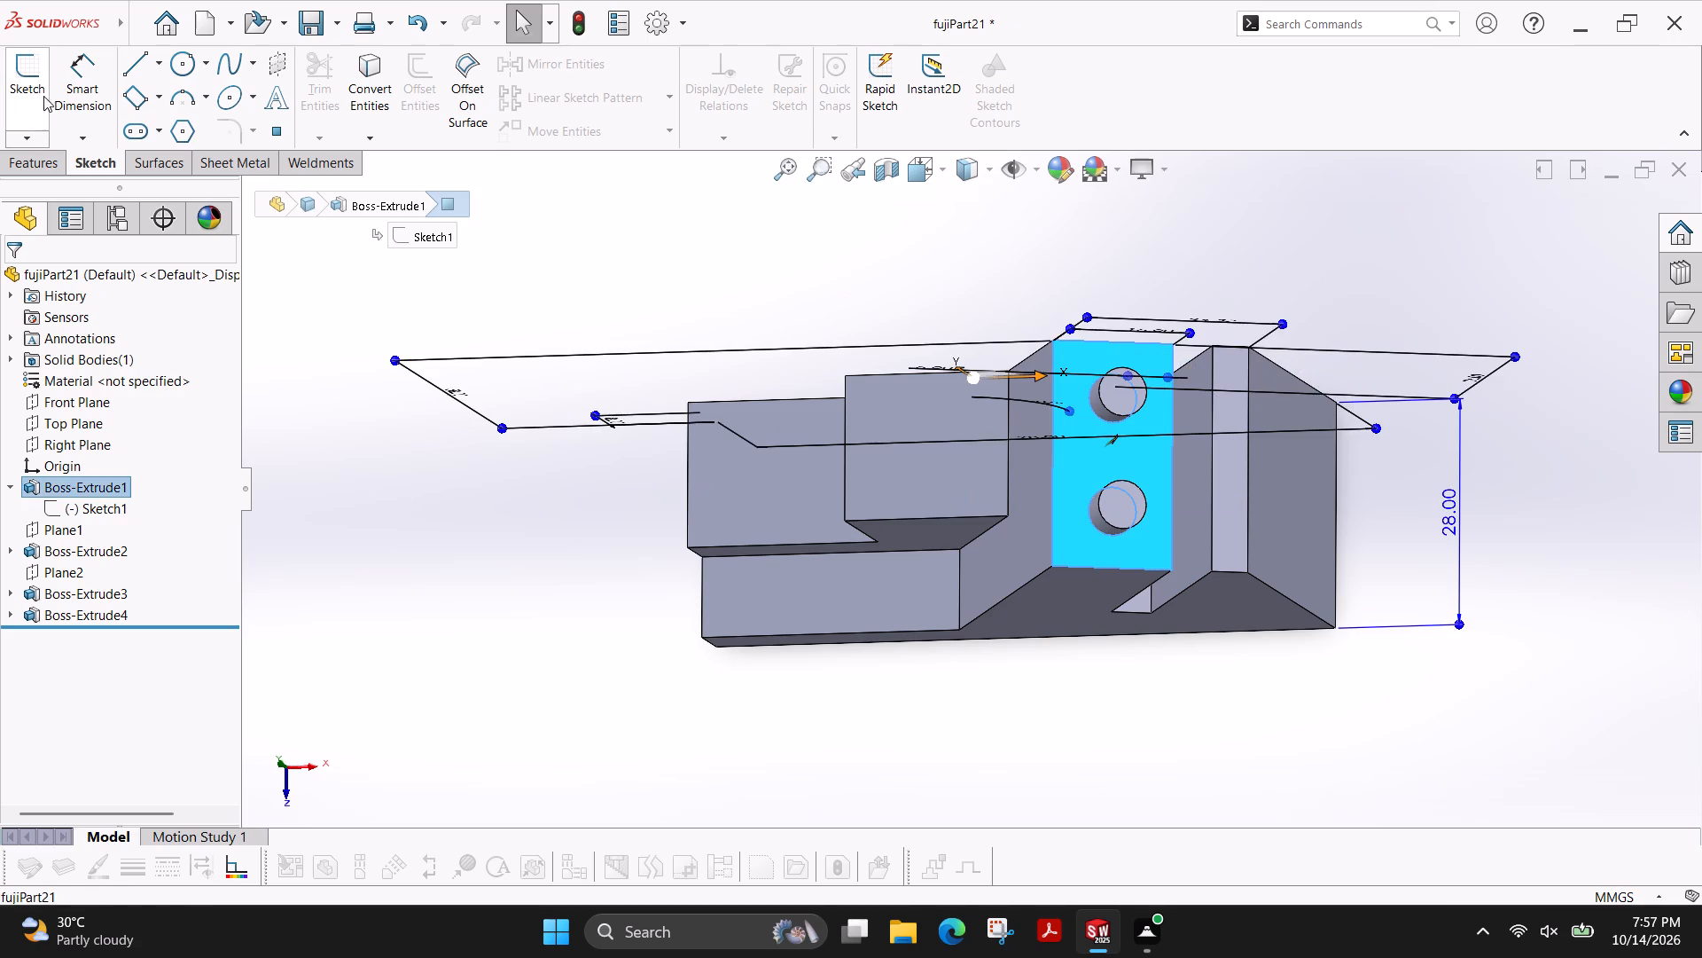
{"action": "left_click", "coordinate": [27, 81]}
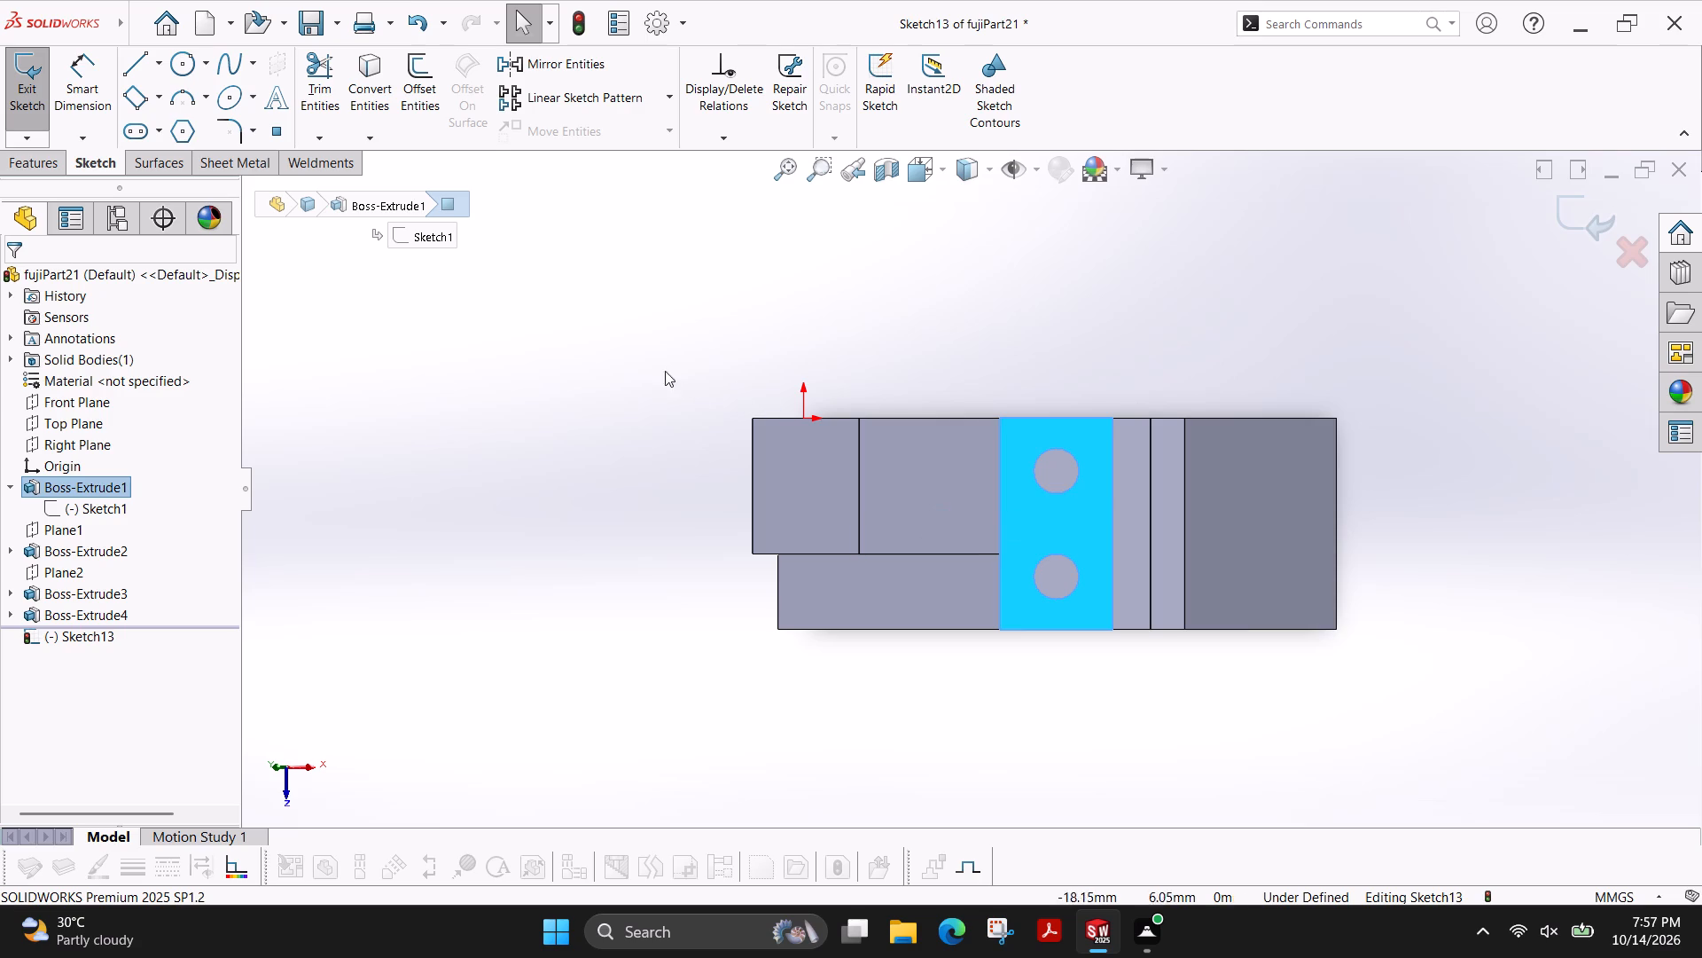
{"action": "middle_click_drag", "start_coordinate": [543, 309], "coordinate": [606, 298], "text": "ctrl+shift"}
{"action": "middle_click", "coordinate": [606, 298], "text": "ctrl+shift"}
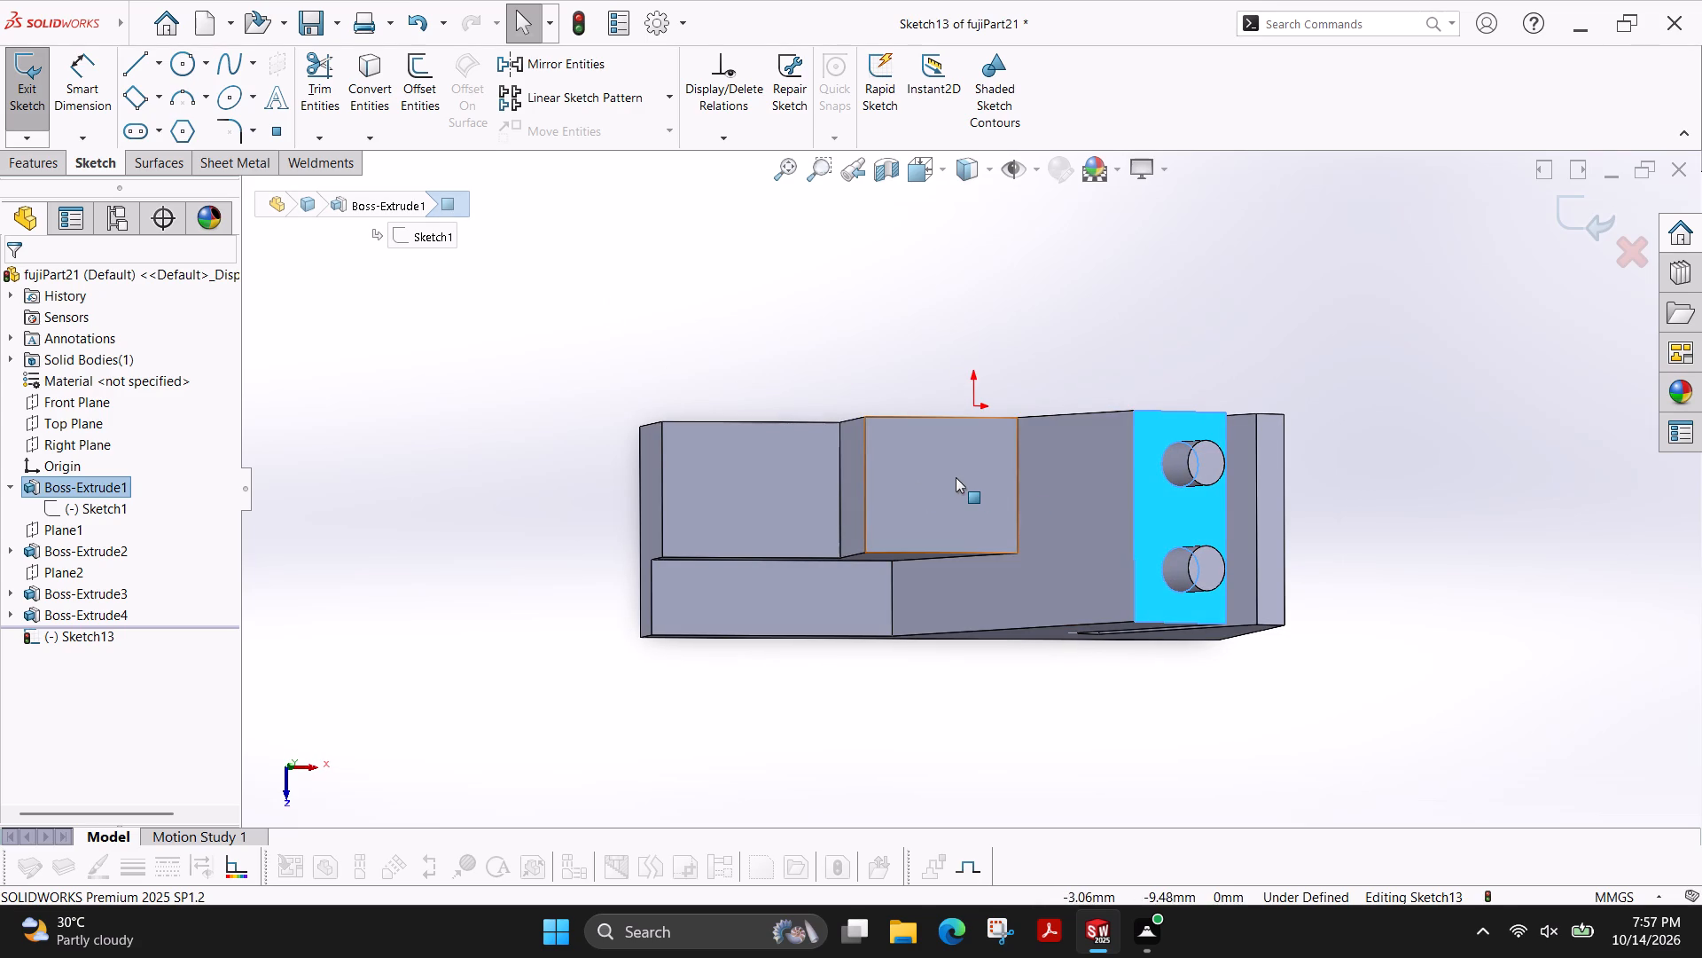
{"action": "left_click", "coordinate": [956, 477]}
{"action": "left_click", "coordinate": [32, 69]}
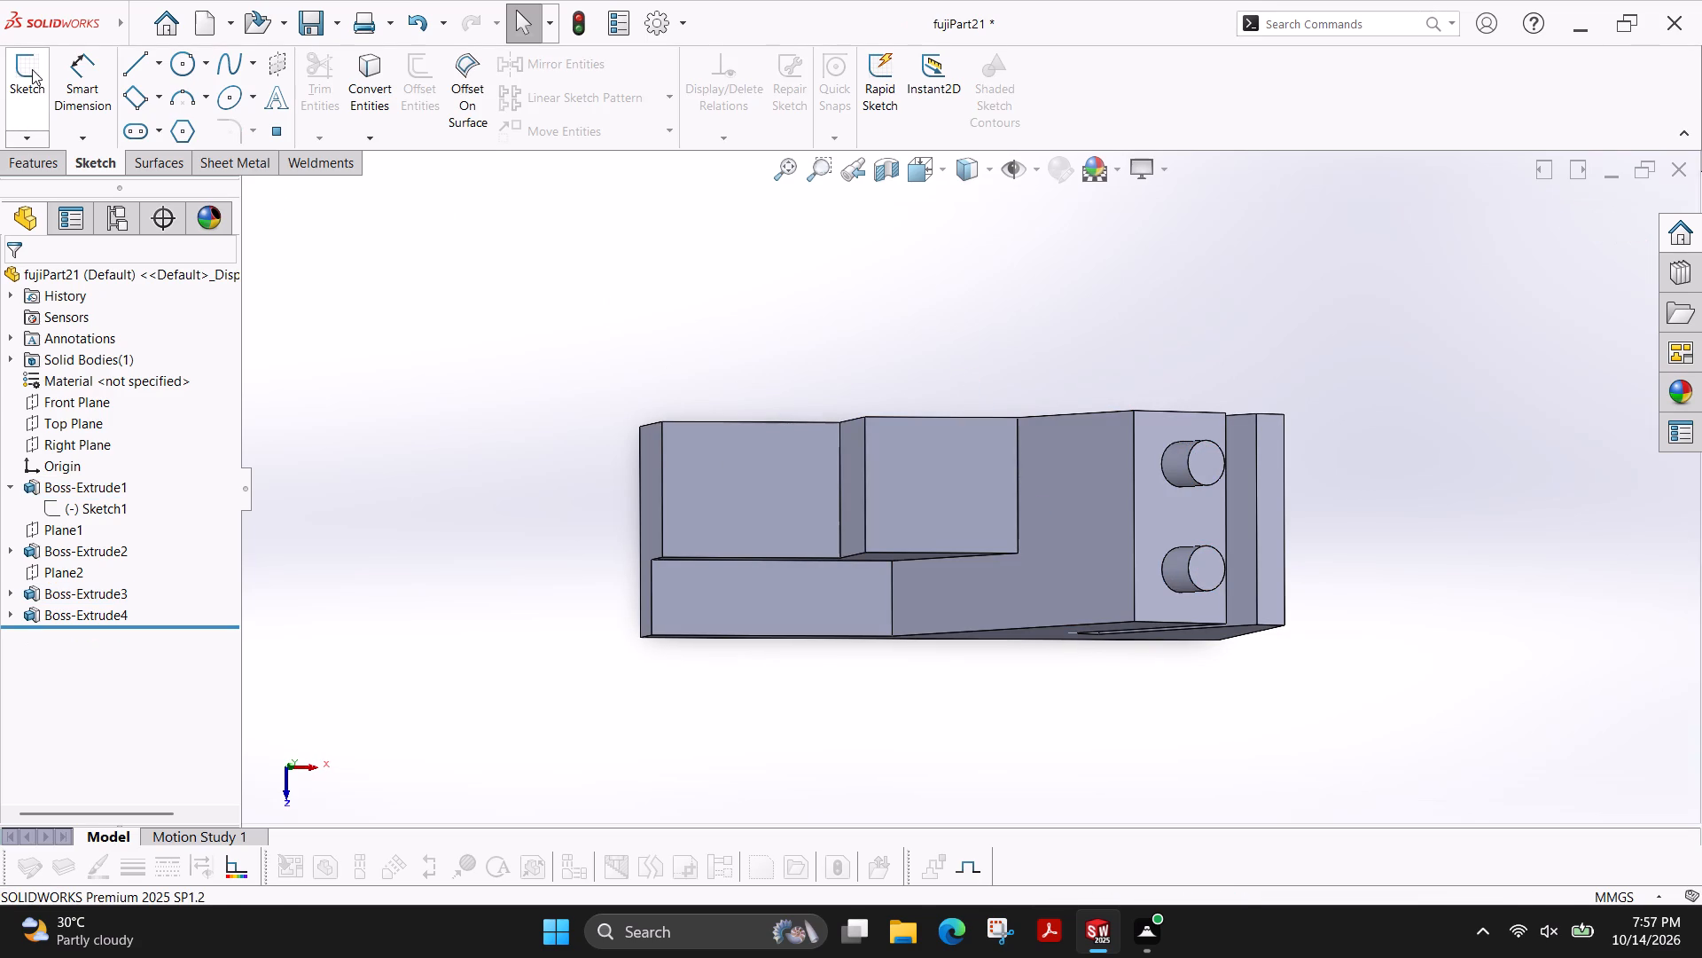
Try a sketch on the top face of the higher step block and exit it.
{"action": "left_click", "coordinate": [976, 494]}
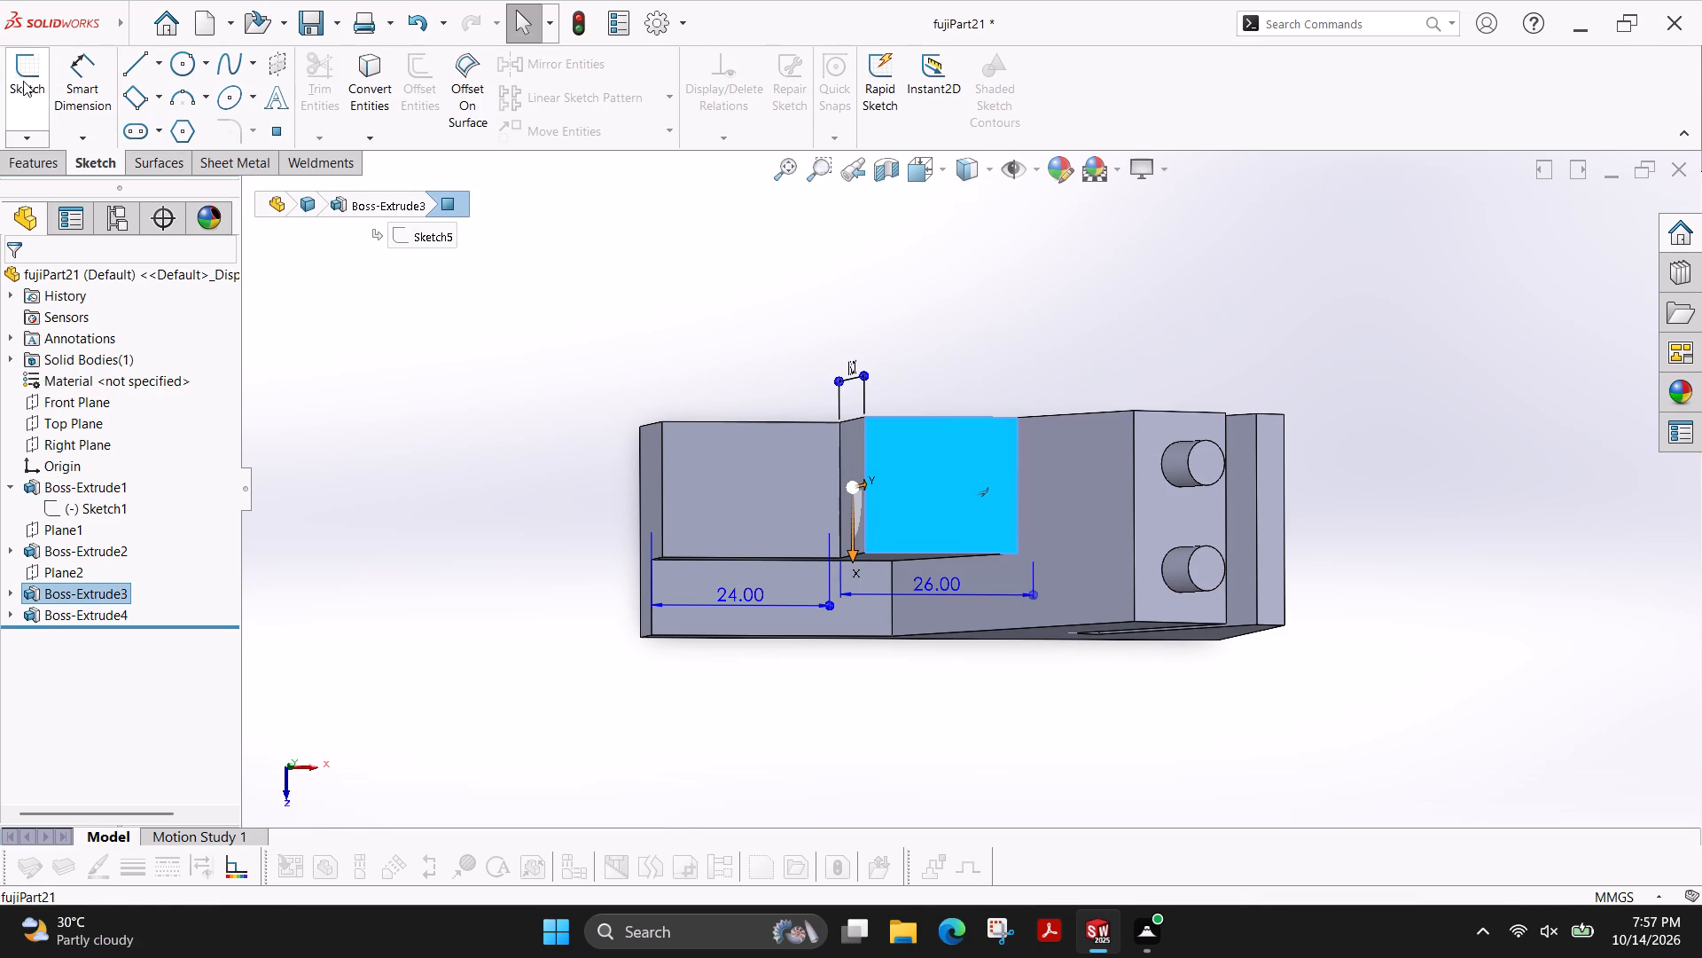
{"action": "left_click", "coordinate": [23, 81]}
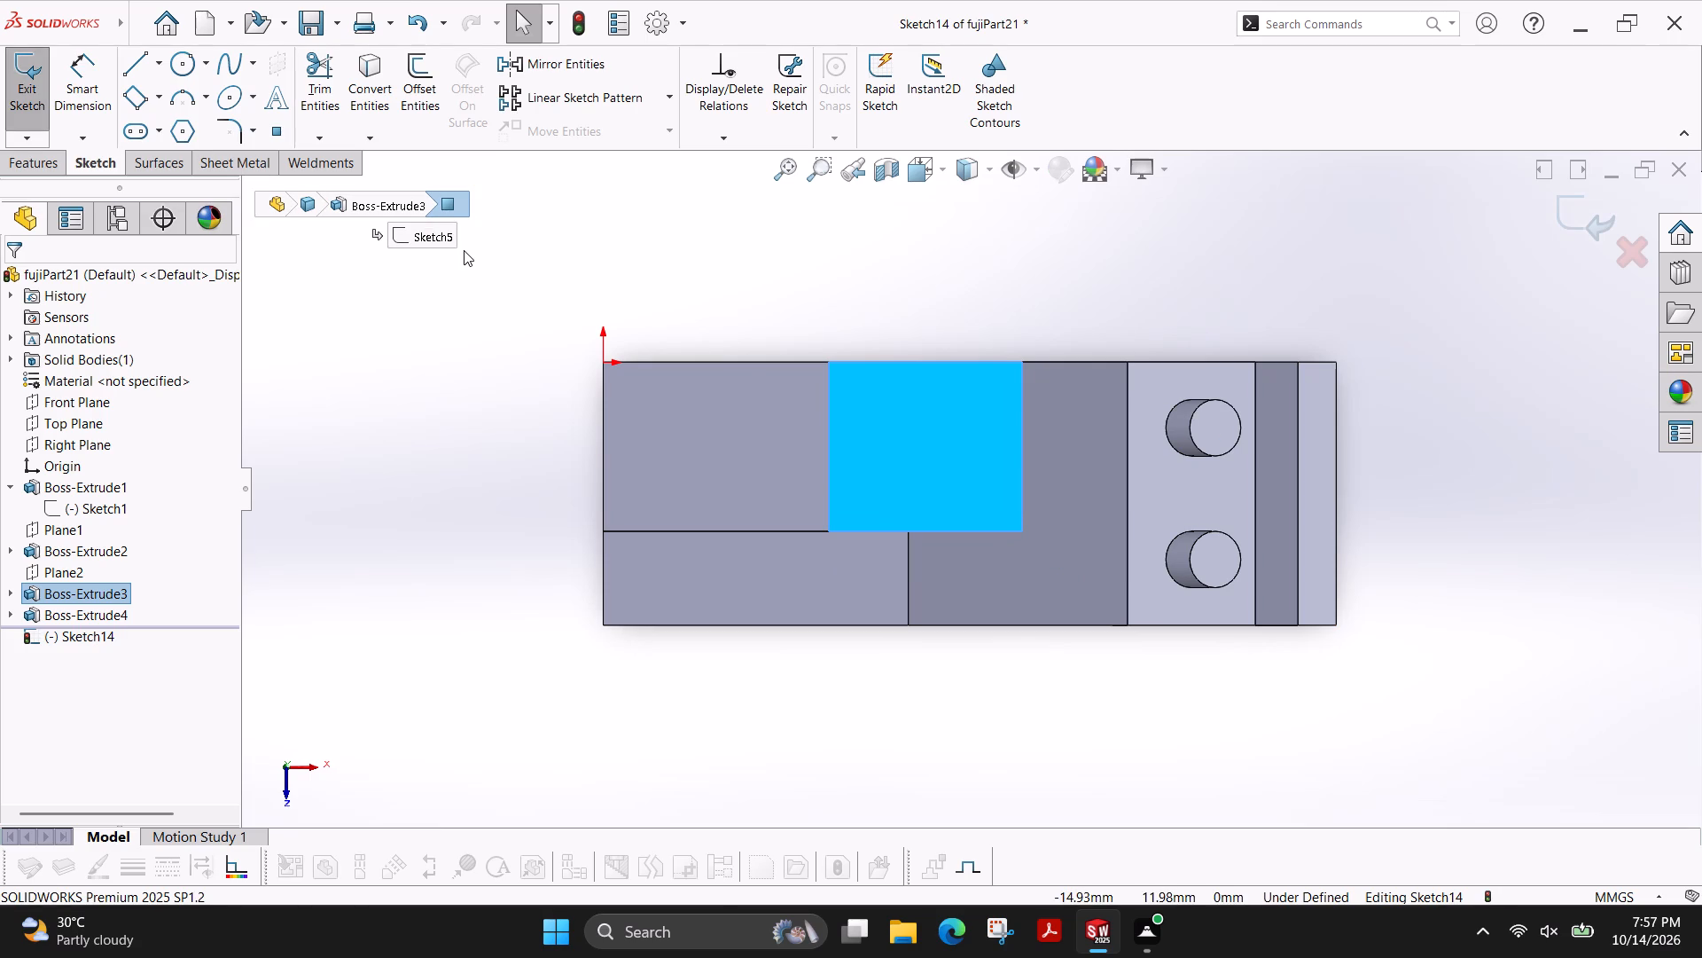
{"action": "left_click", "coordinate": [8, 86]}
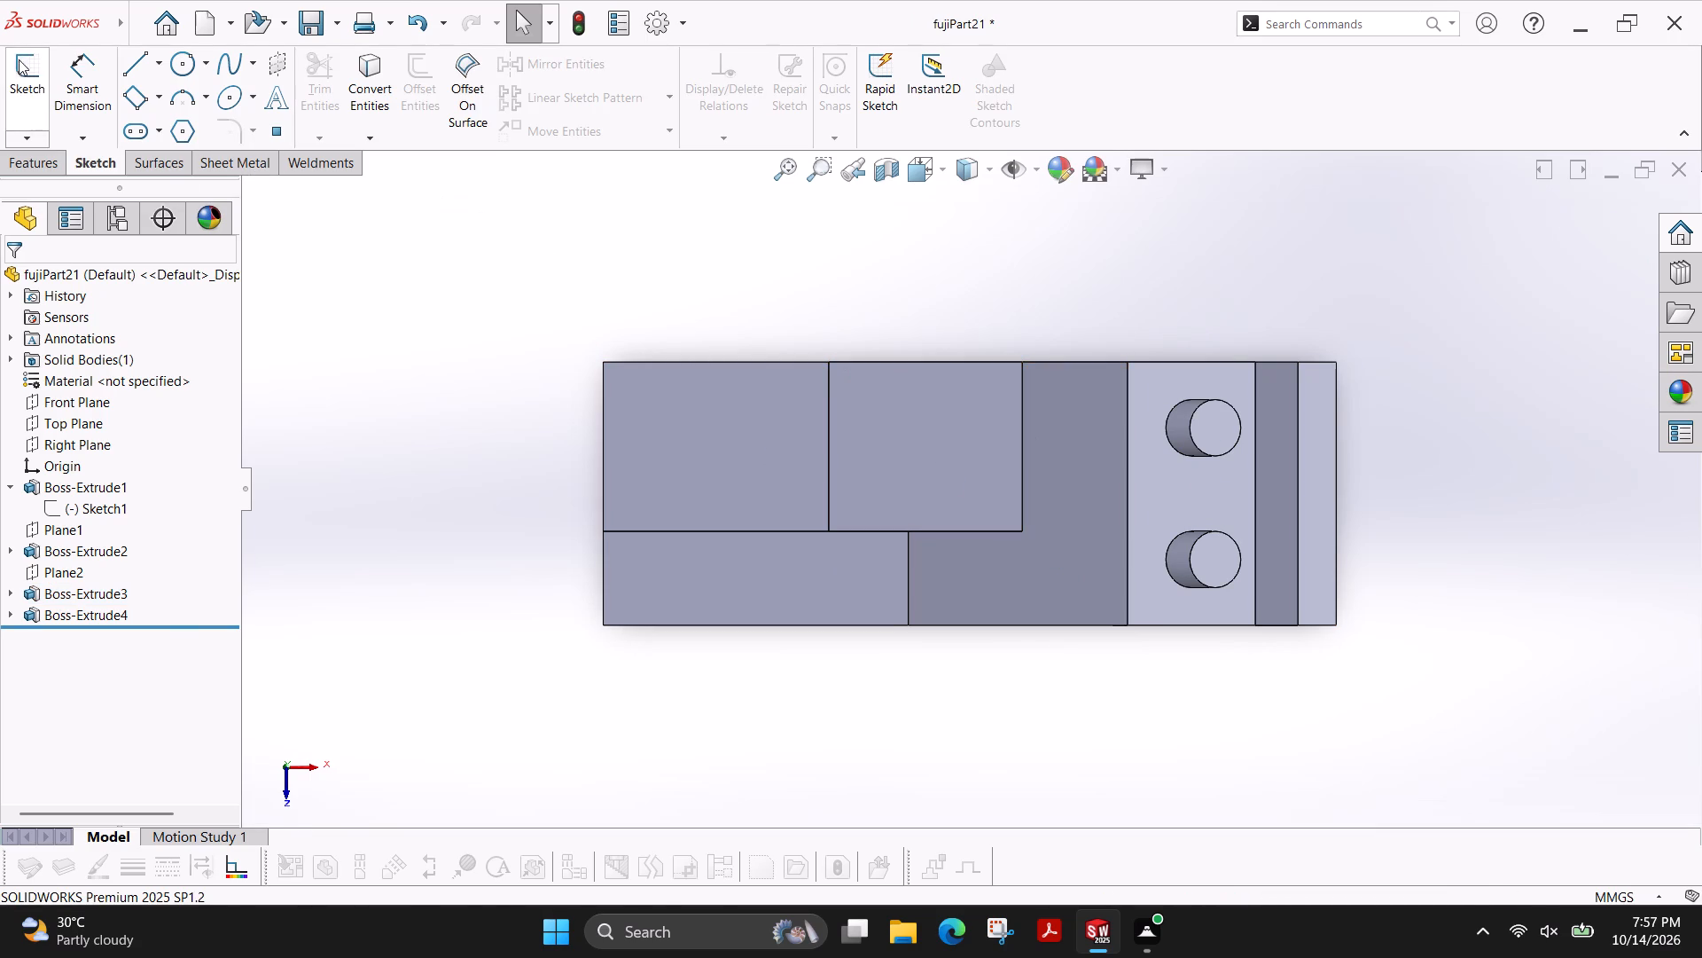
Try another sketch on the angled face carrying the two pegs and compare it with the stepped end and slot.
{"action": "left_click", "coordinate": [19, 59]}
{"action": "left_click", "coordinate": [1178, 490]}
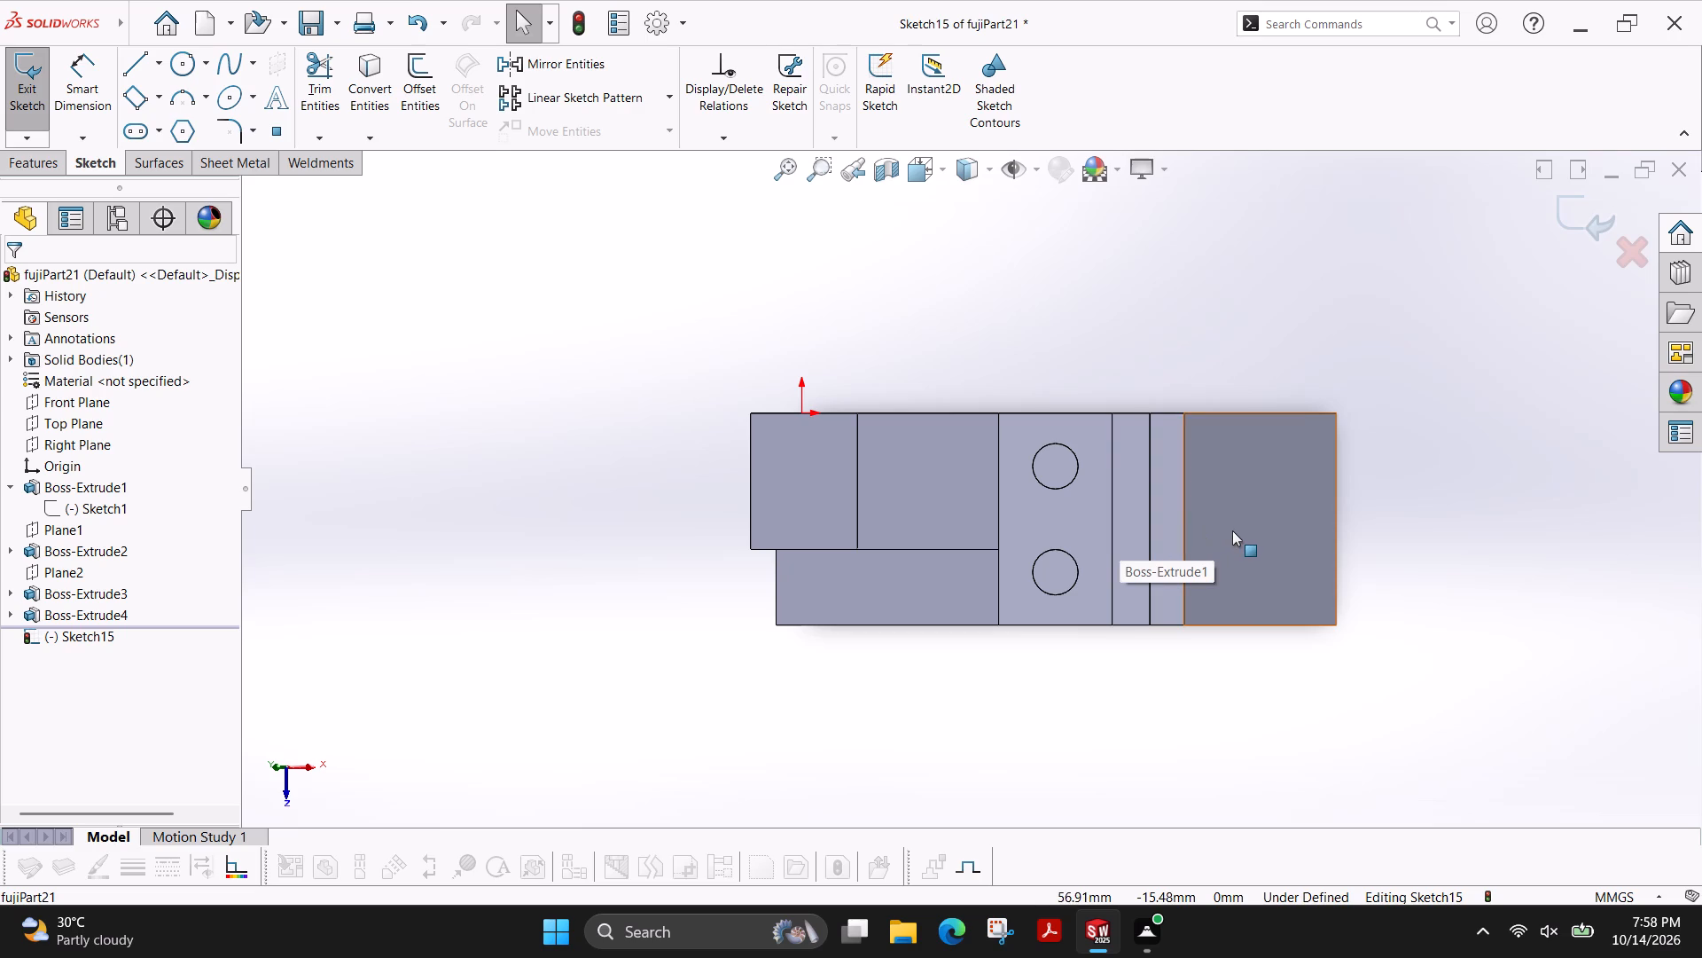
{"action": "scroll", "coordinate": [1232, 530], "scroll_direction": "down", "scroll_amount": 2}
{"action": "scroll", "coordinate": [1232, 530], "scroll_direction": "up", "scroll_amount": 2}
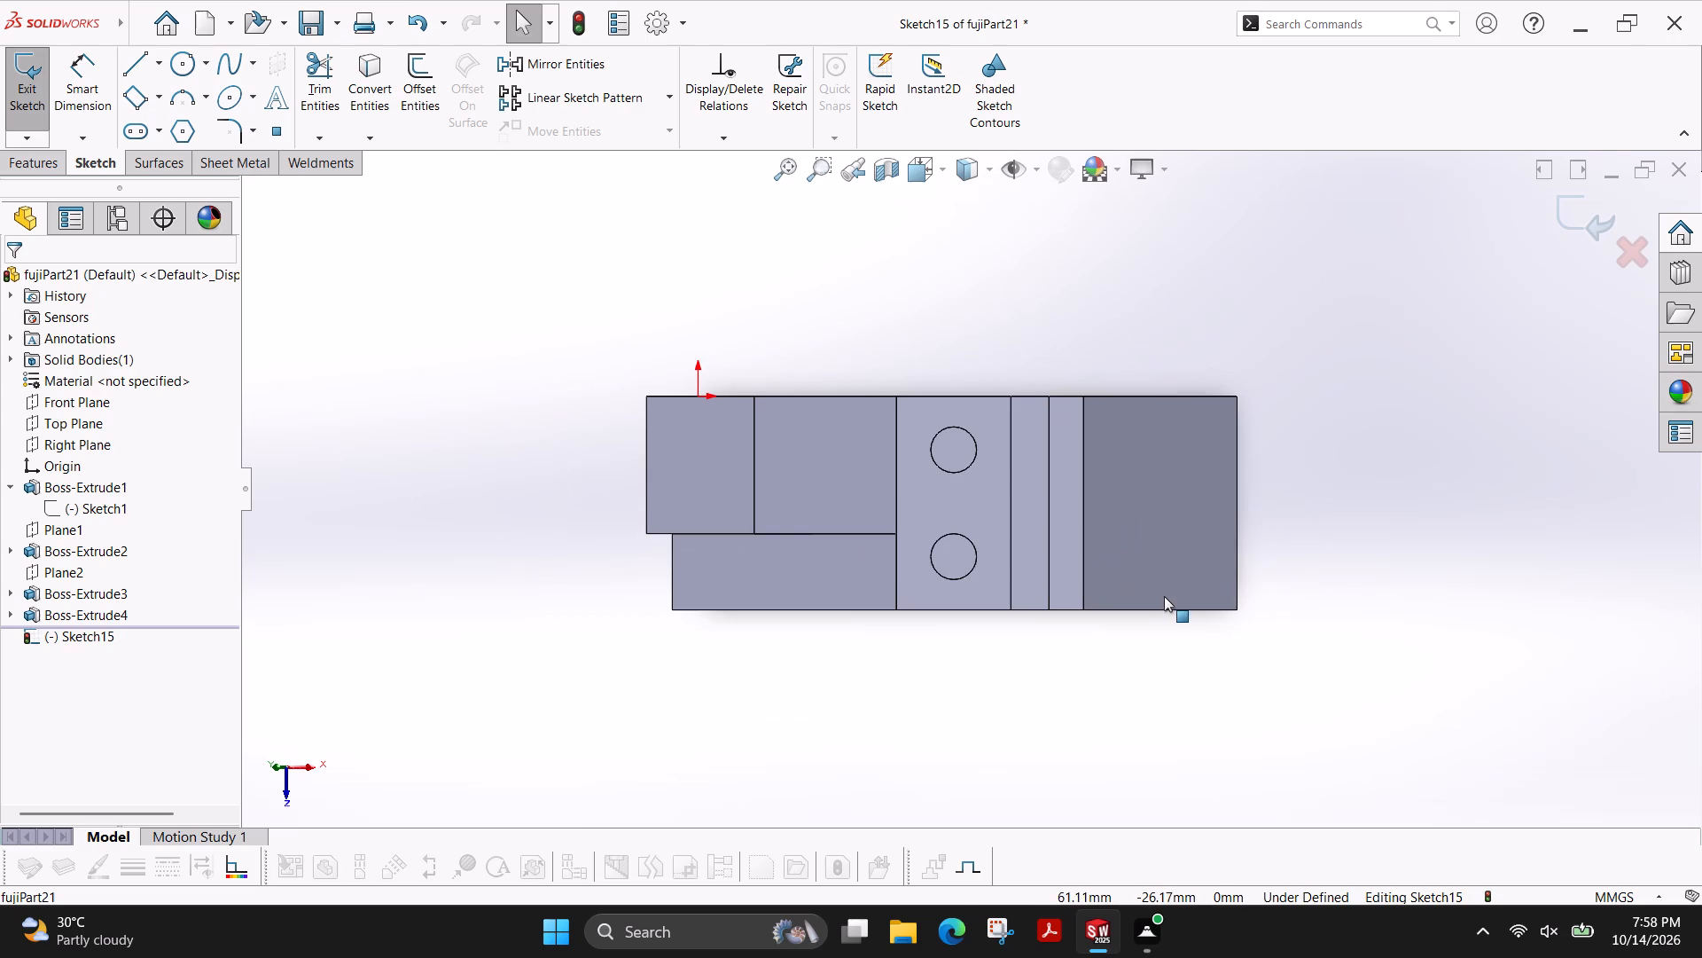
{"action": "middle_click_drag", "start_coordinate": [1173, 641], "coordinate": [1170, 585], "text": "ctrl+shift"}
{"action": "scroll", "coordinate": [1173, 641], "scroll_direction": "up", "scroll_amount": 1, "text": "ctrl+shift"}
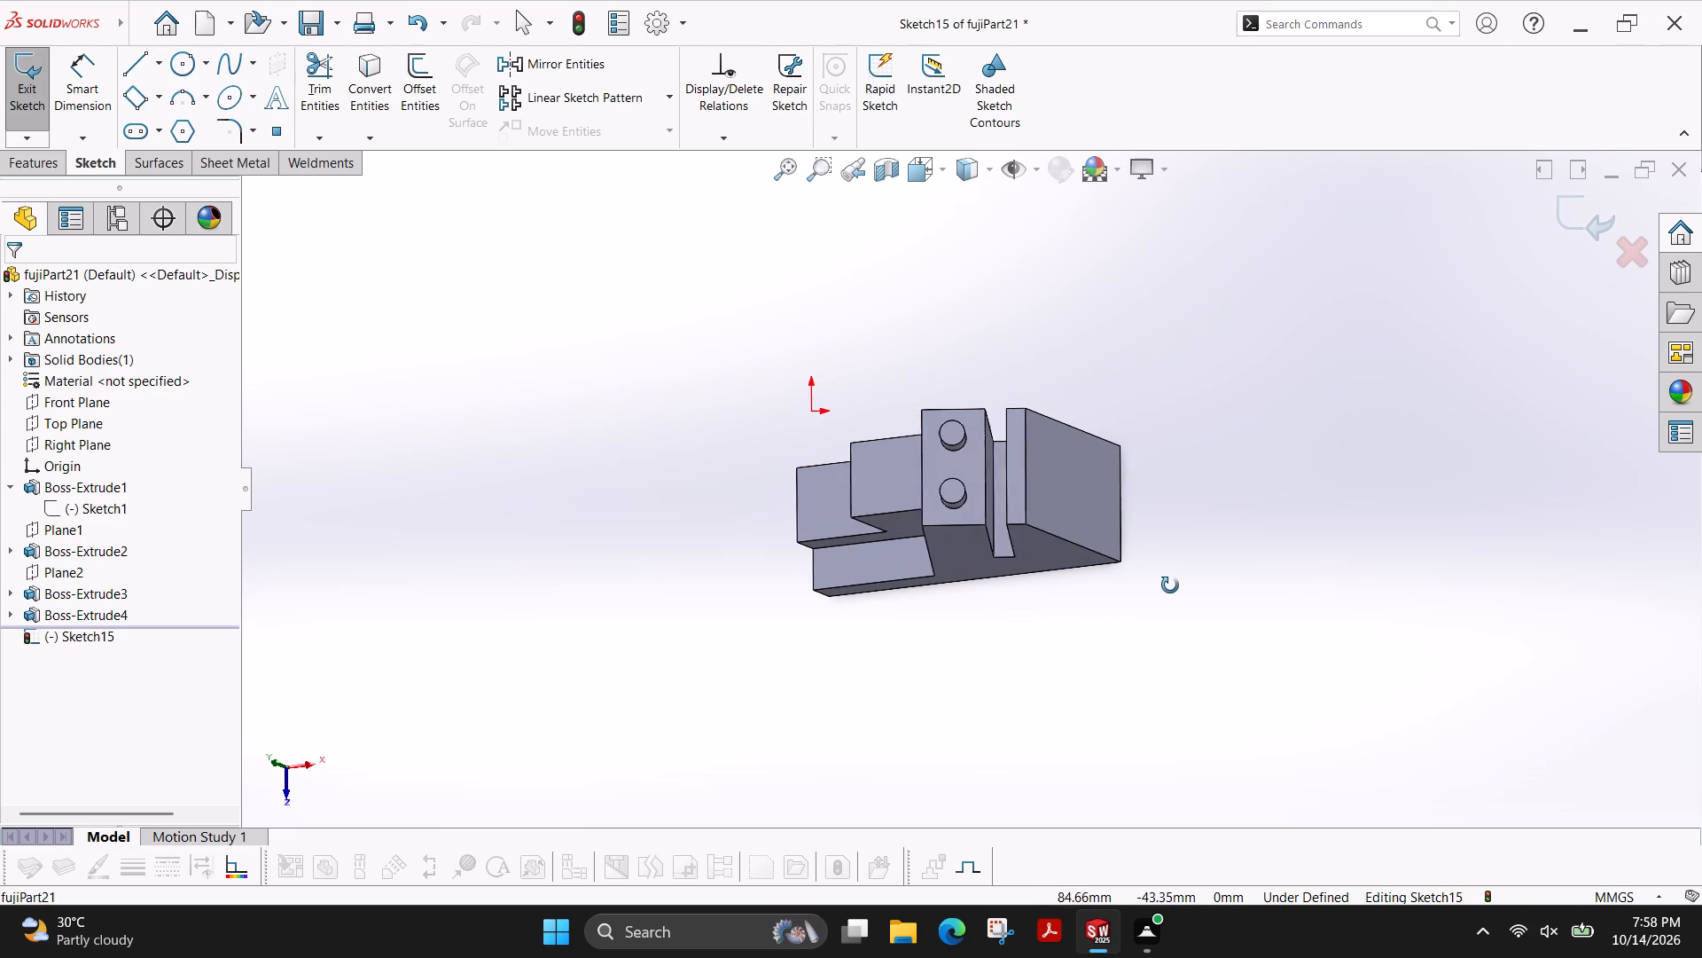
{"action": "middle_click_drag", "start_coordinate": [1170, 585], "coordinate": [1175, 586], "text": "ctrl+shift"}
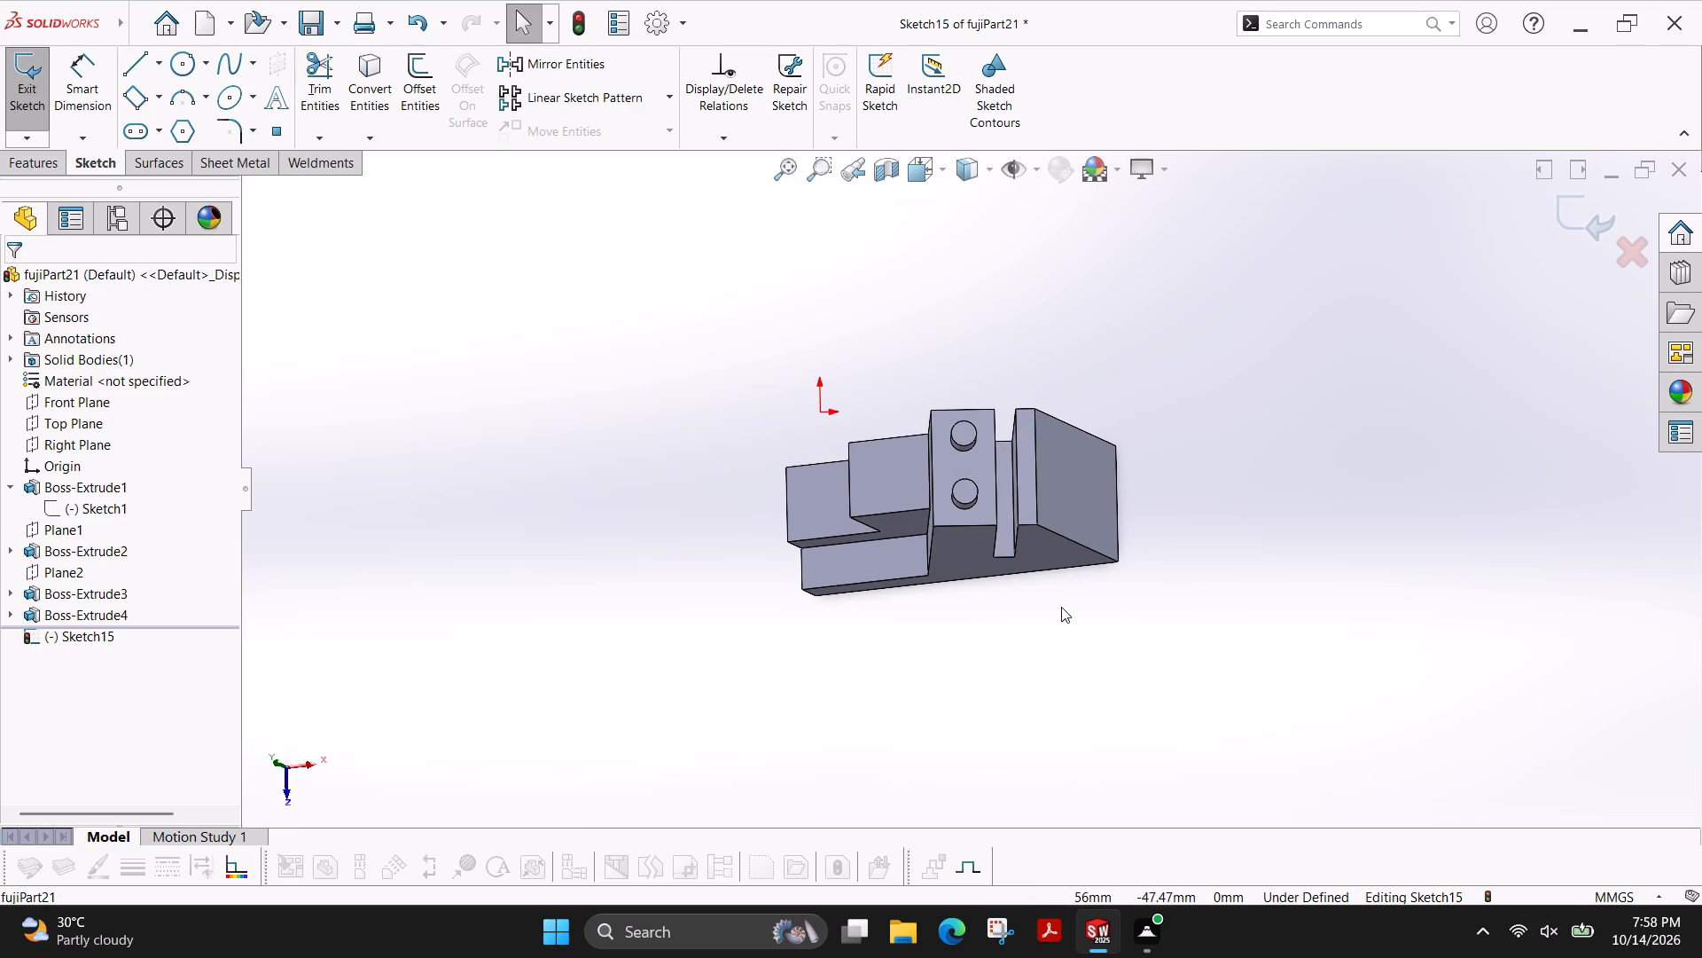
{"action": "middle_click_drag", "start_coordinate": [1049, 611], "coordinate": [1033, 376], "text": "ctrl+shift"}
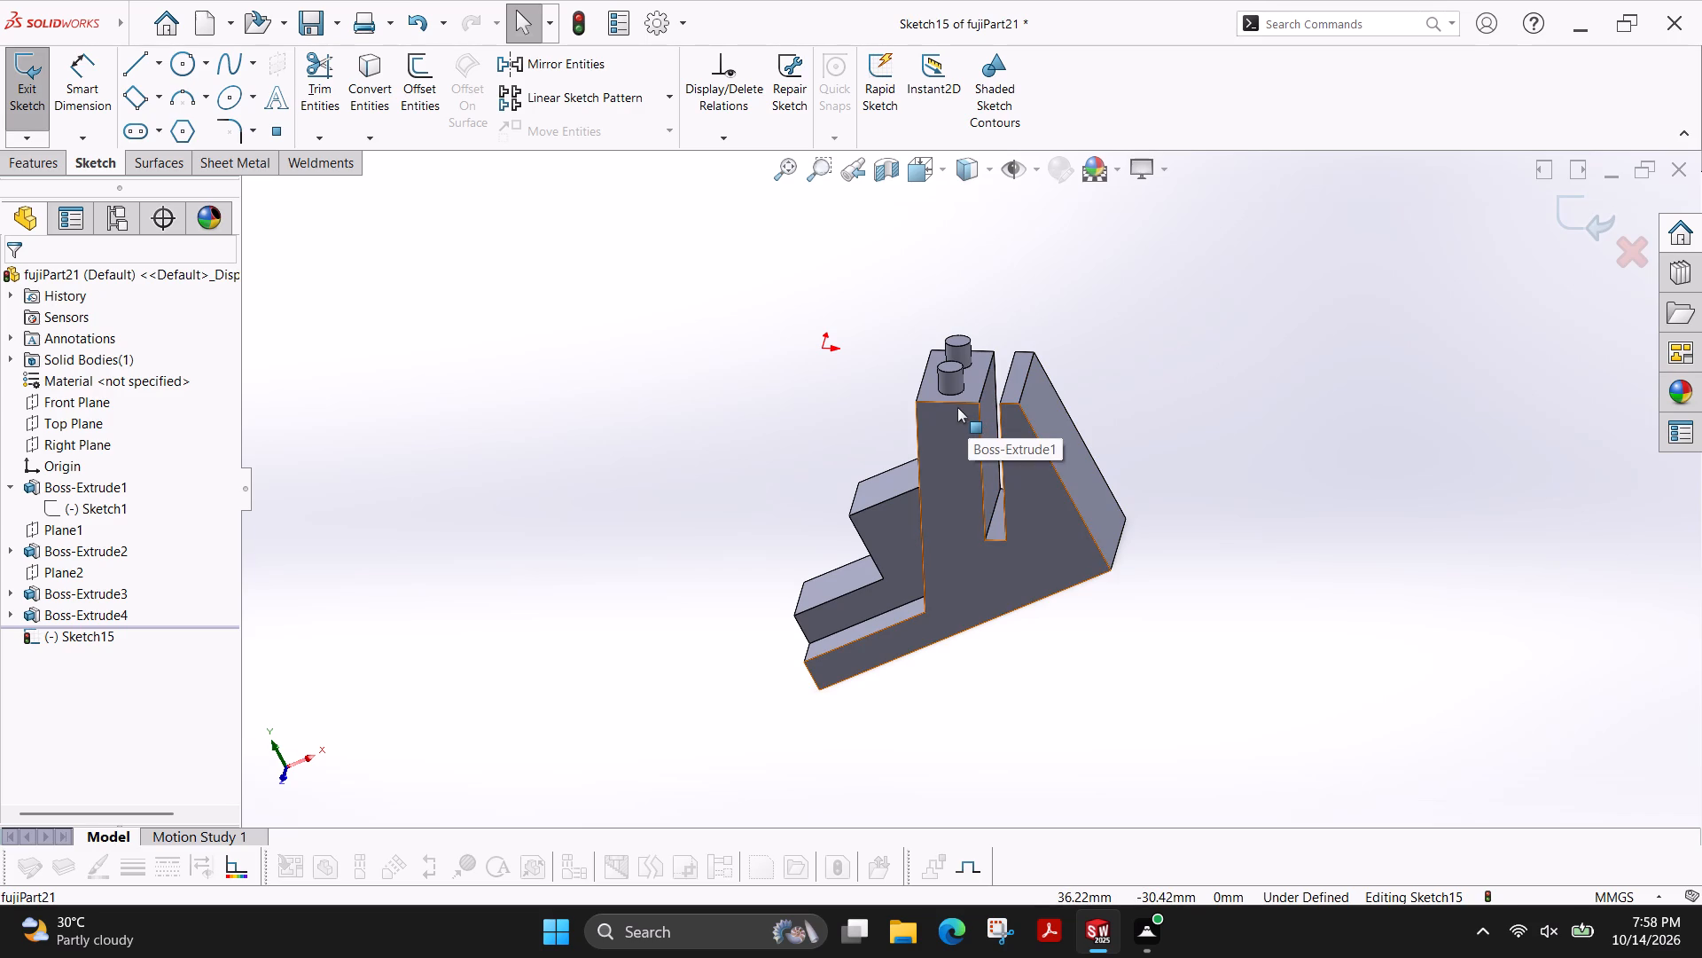
Examine the dimensions of the base extrusion's profile sketch after exiting the open sketch.
{"action": "left_click", "coordinate": [956, 433]}
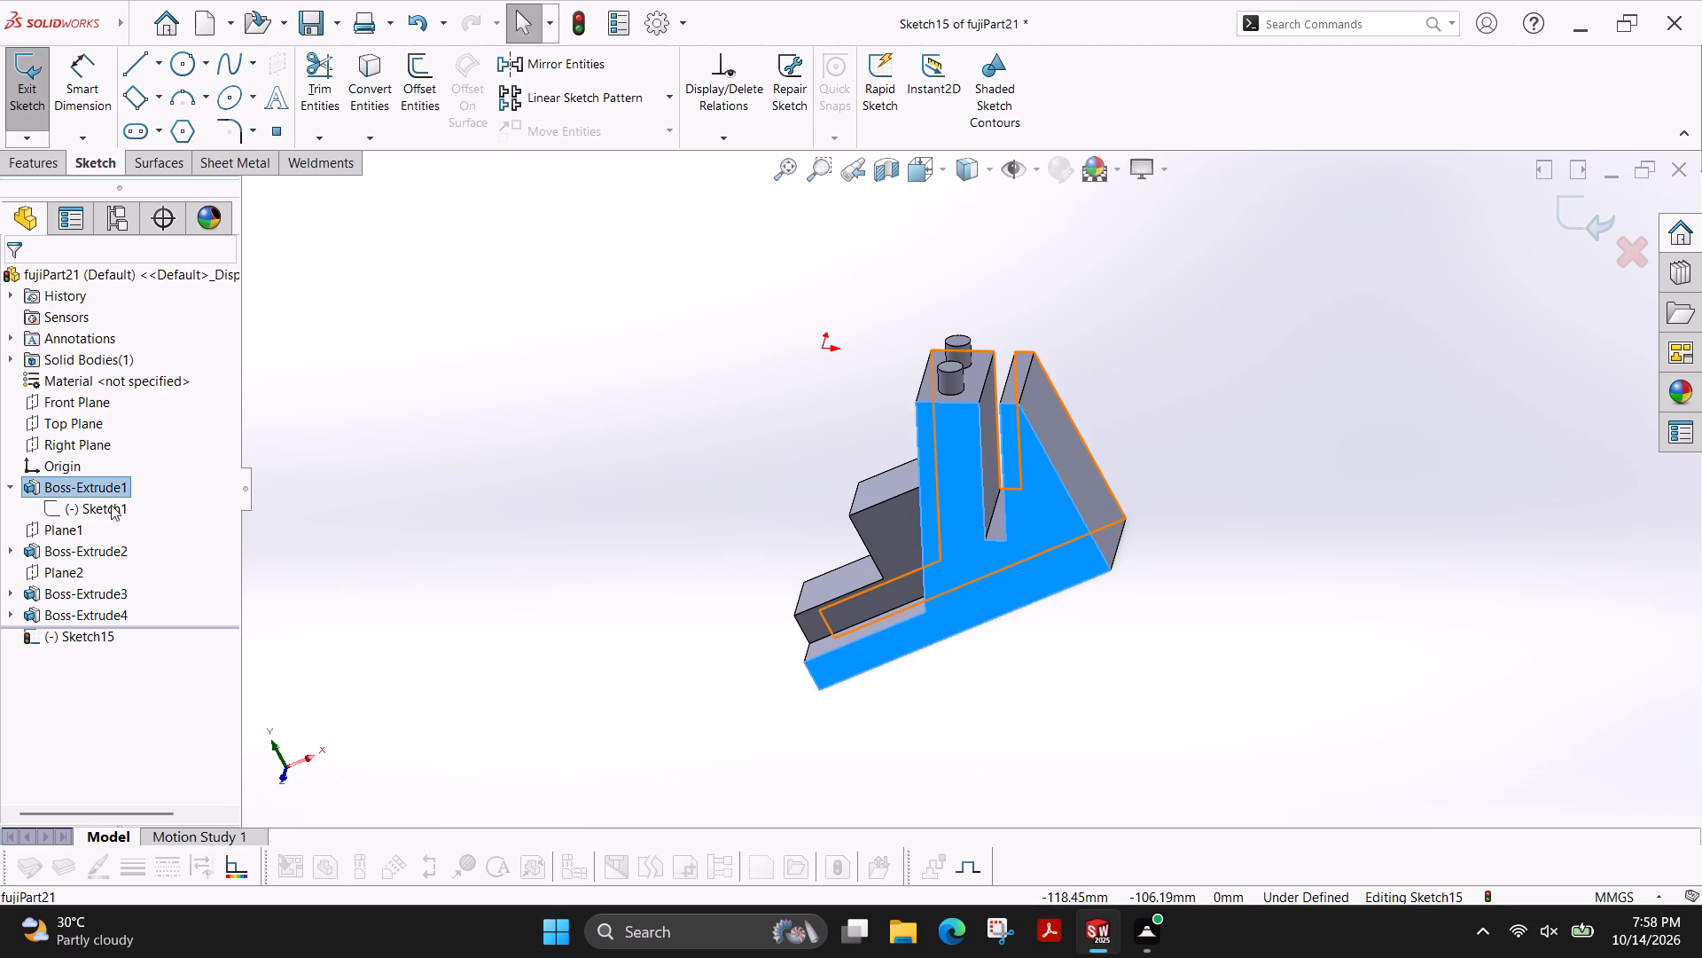
{"action": "left_click", "coordinate": [71, 506]}
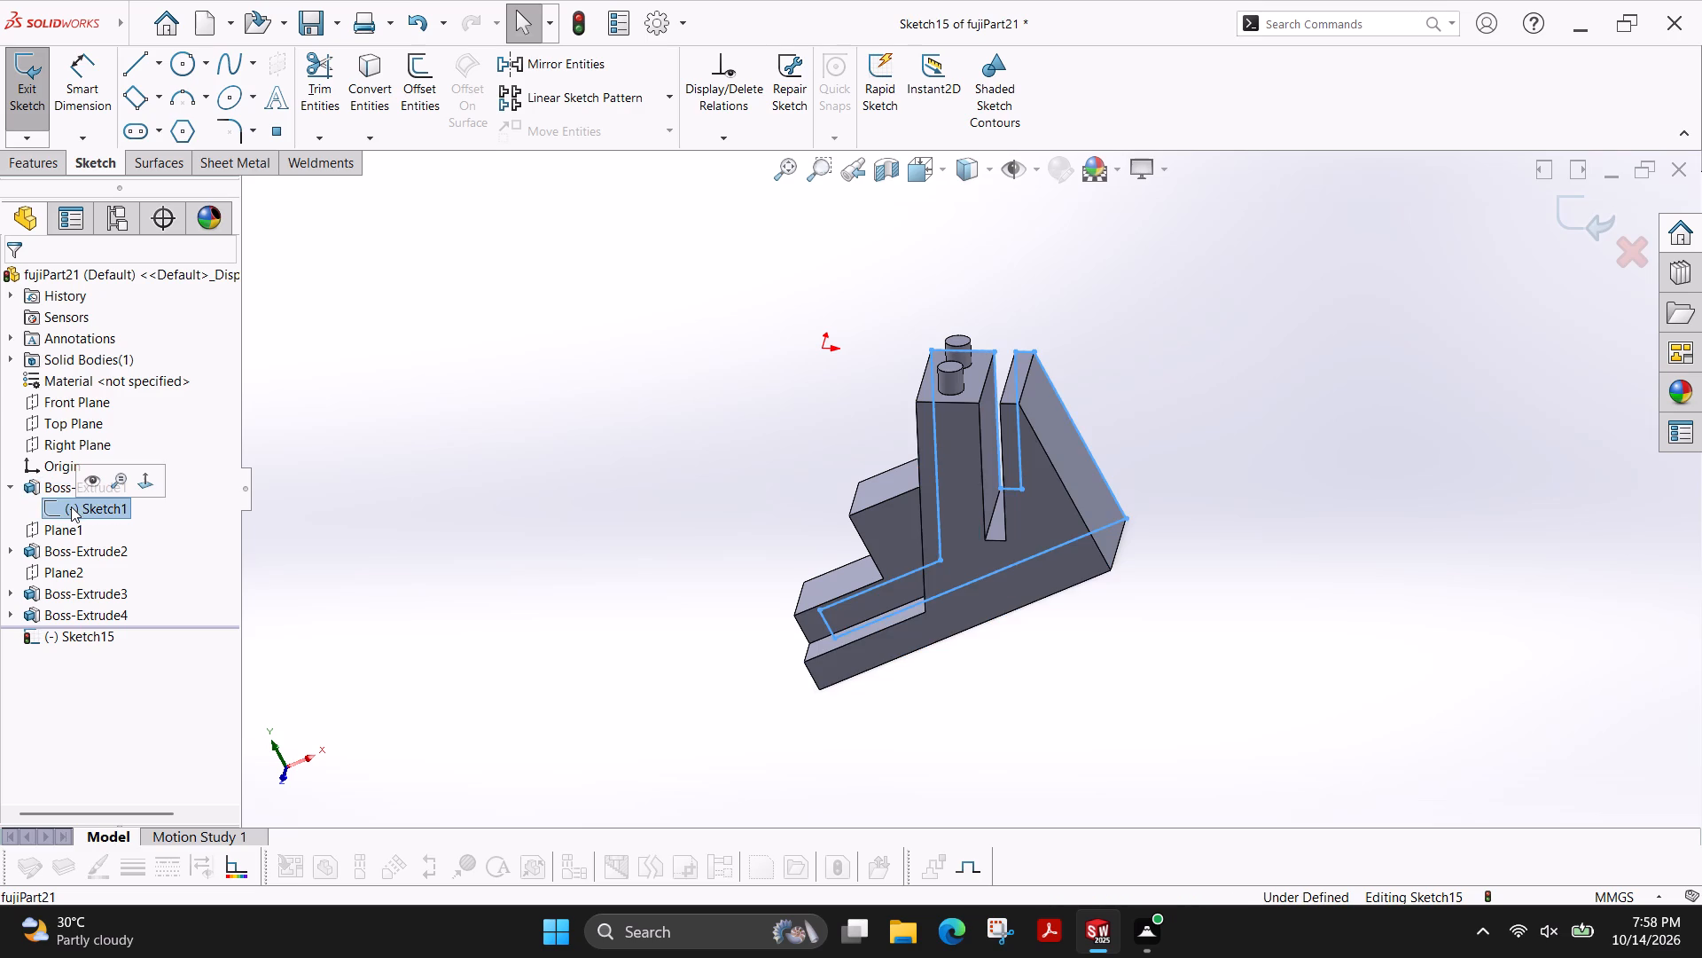
{"action": "right_click", "coordinate": [80, 507]}
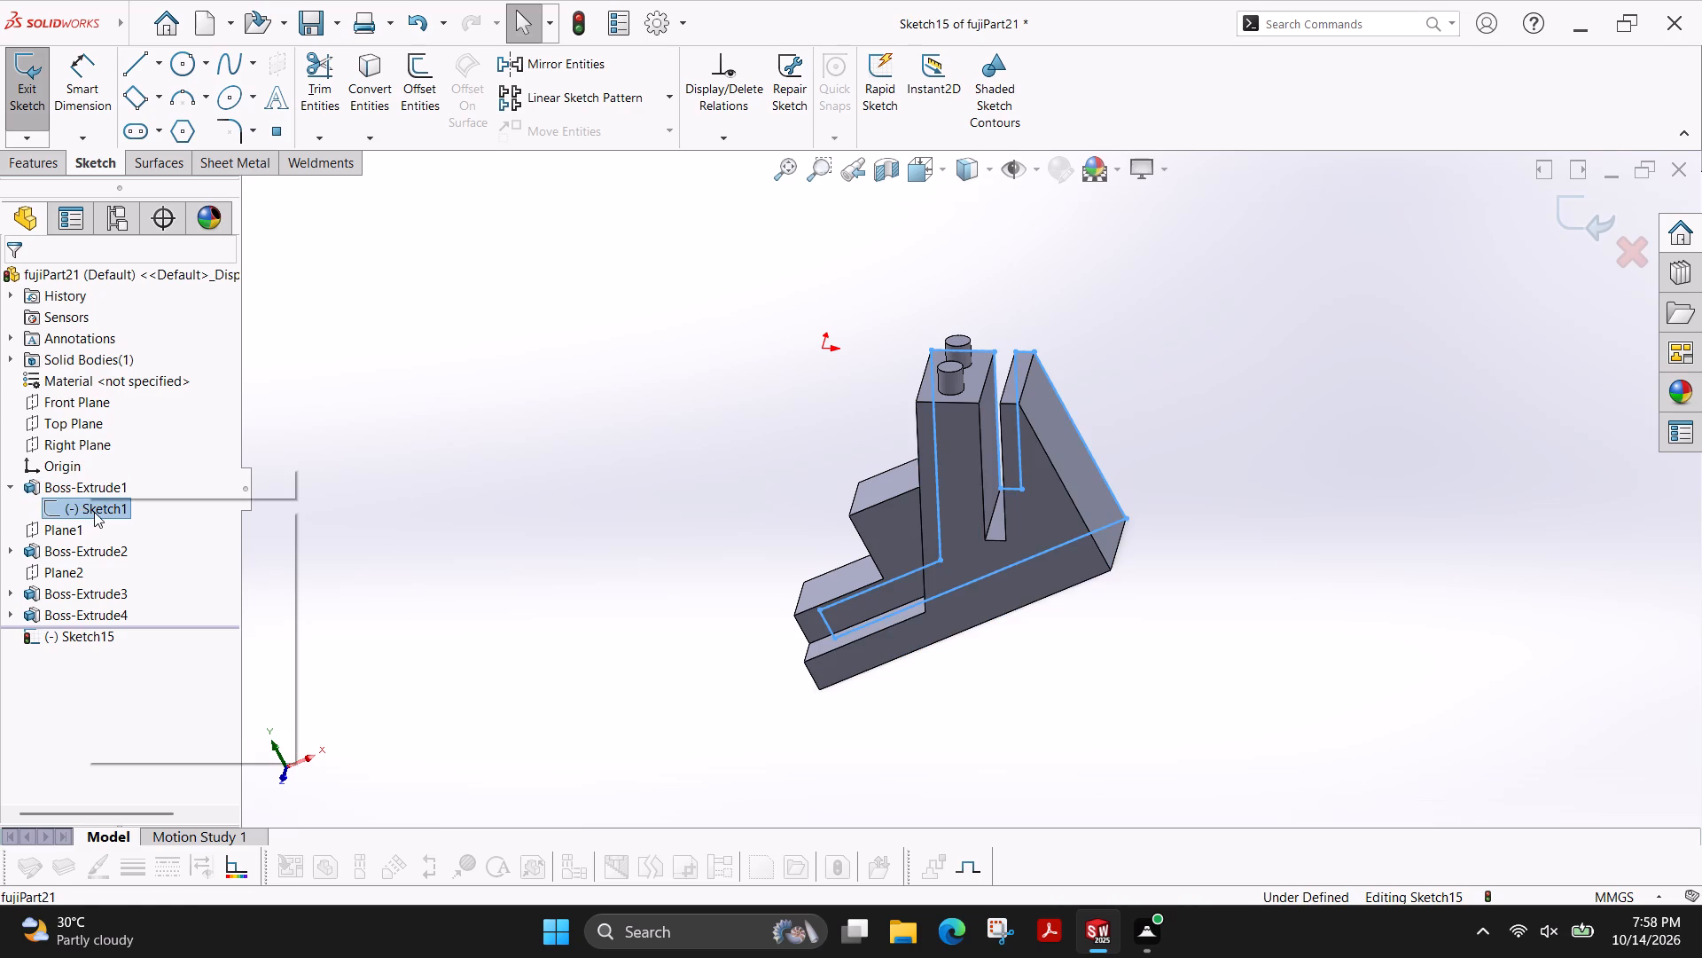
{"action": "left_click", "coordinate": [507, 538]}
{"action": "left_click", "coordinate": [120, 510]}
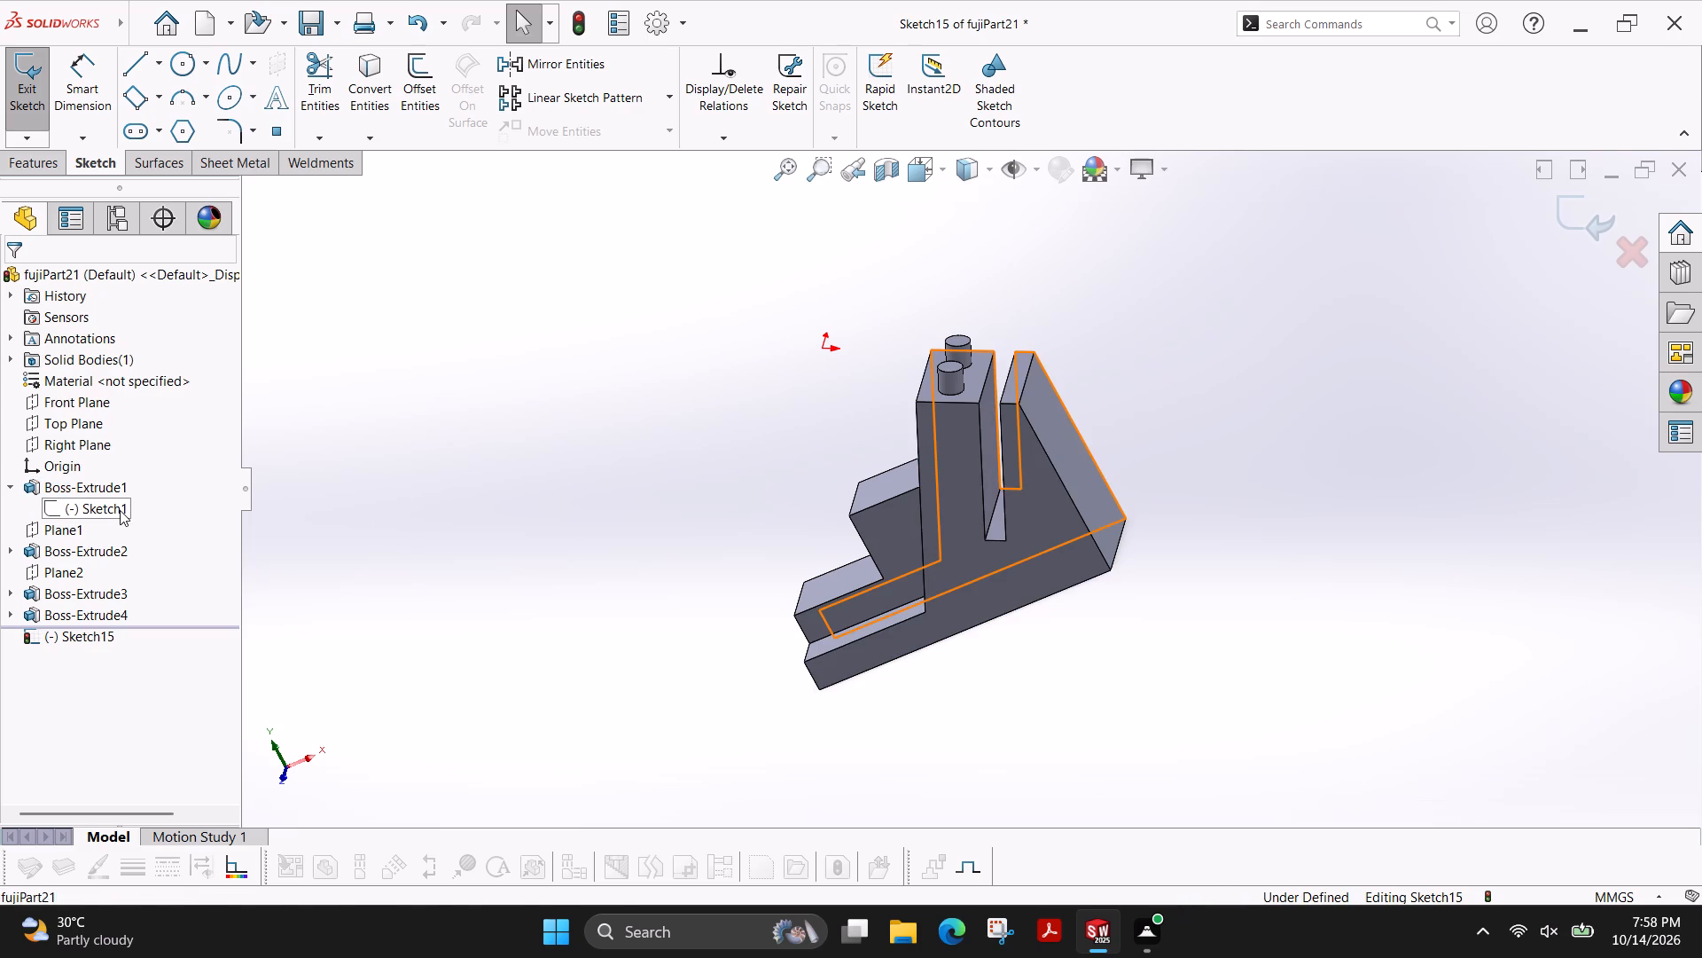
{"action": "key", "text": "Escape"}
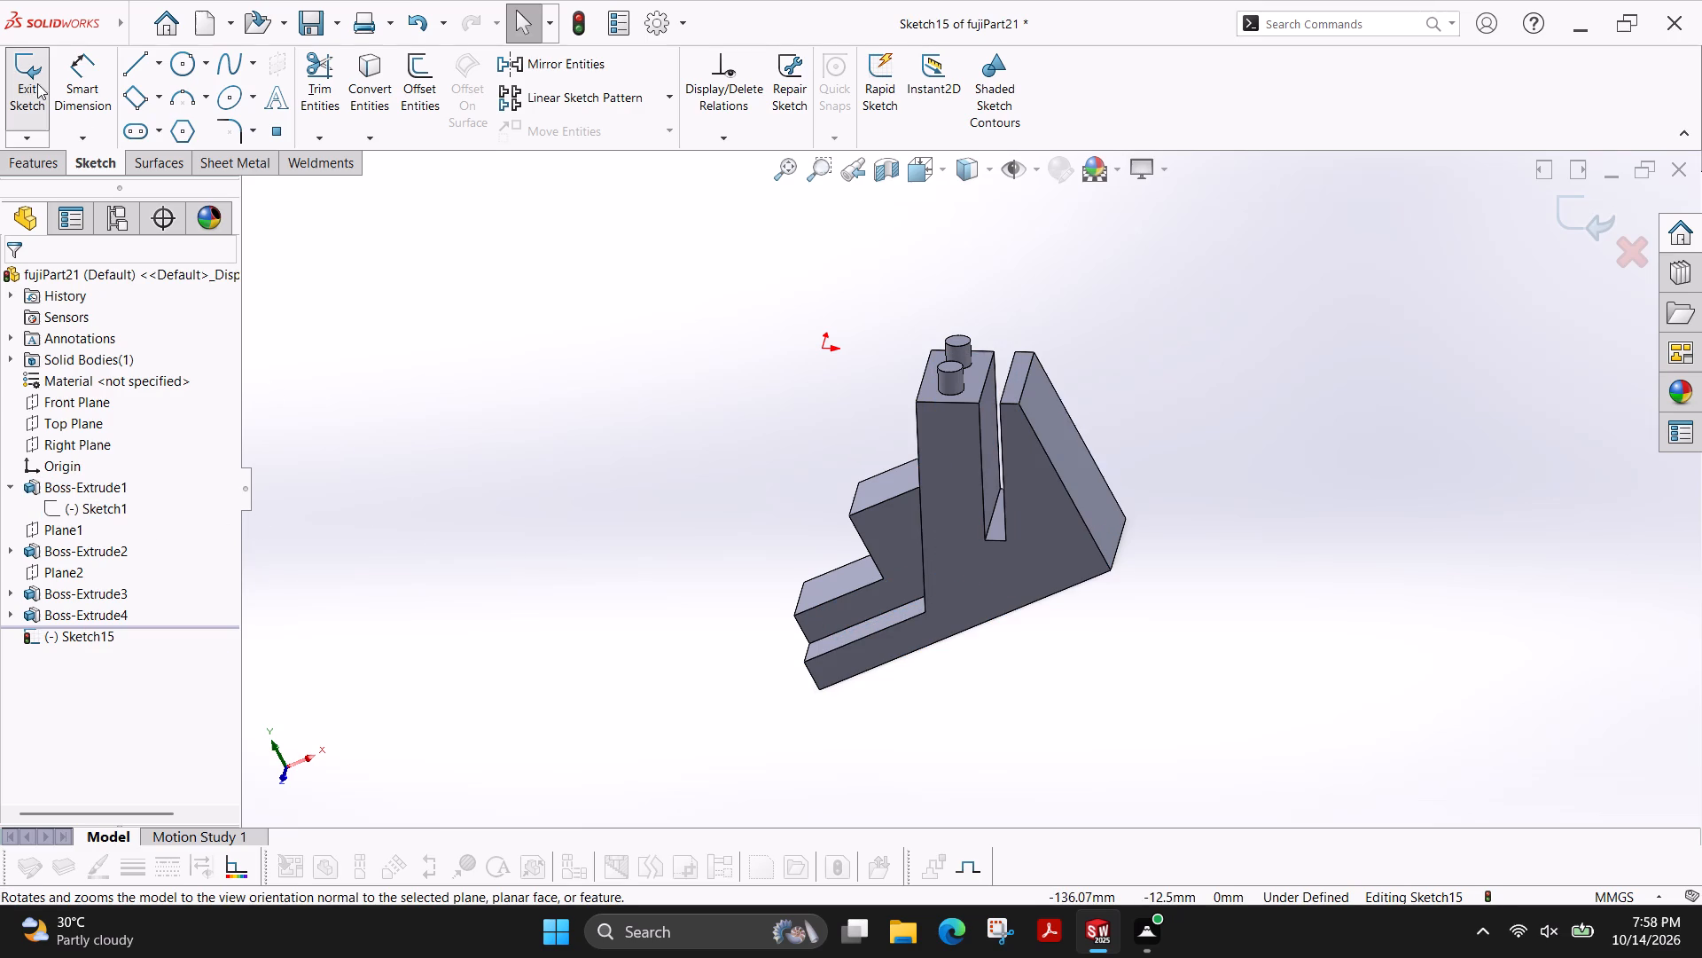
{"action": "left_click", "coordinate": [34, 82]}
{"action": "left_click", "coordinate": [113, 511]}
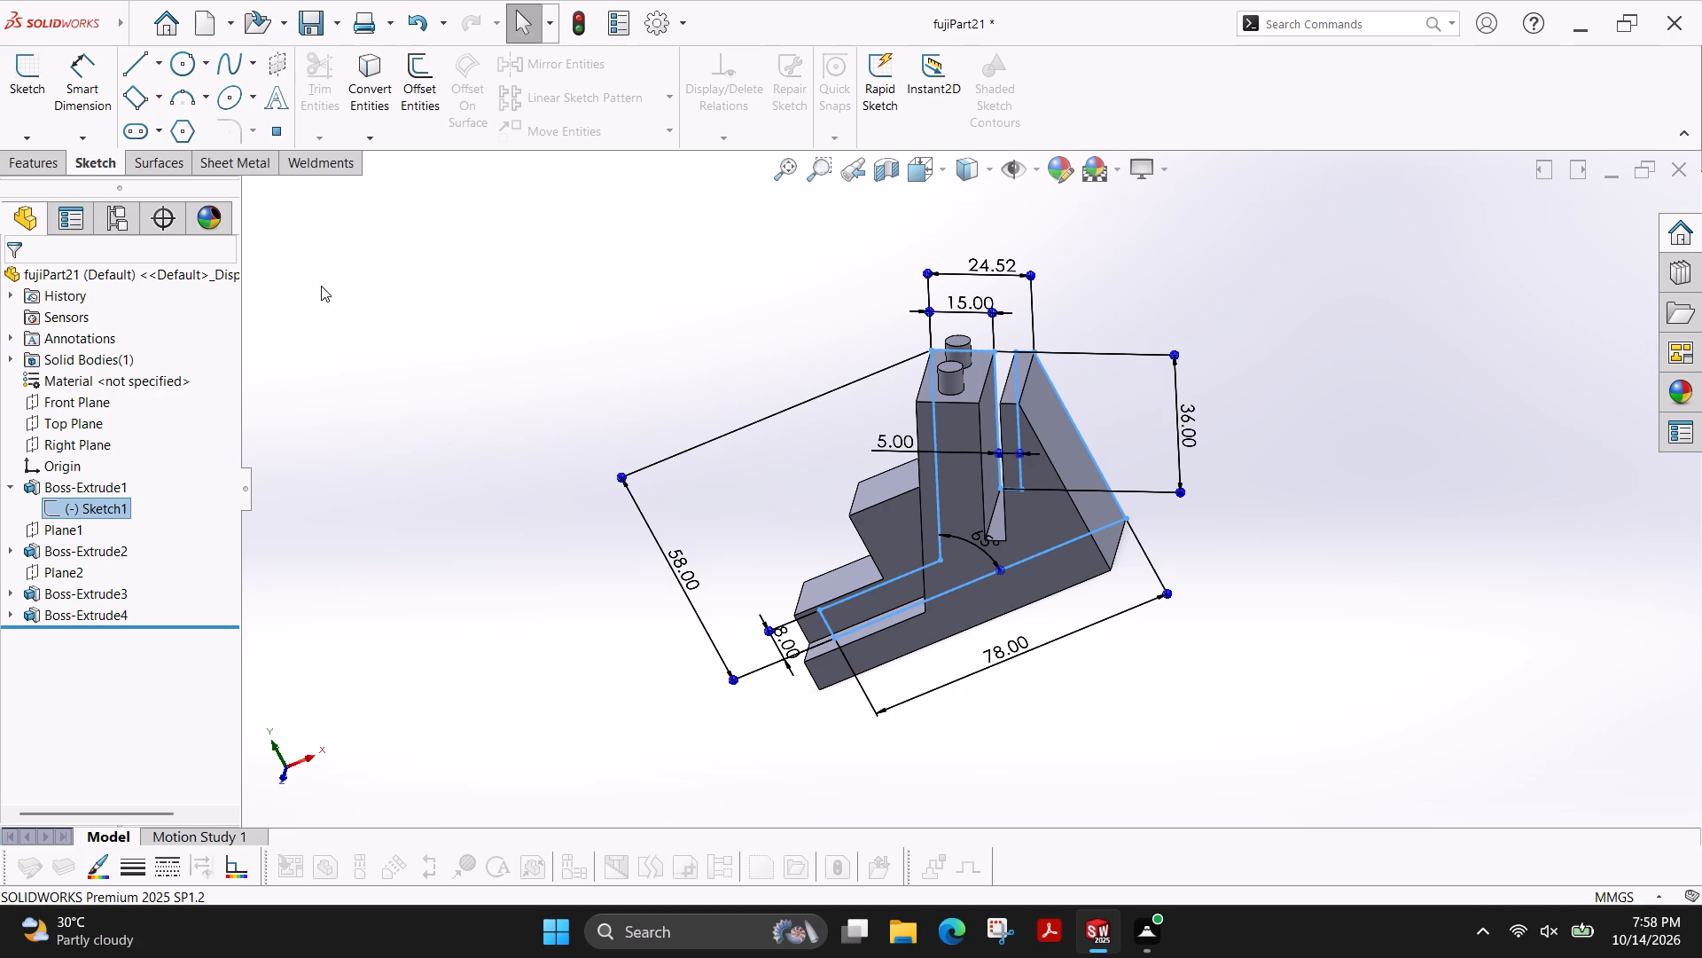
{"action": "key", "text": "Escape"}
{"action": "key", "text": "Escape"}
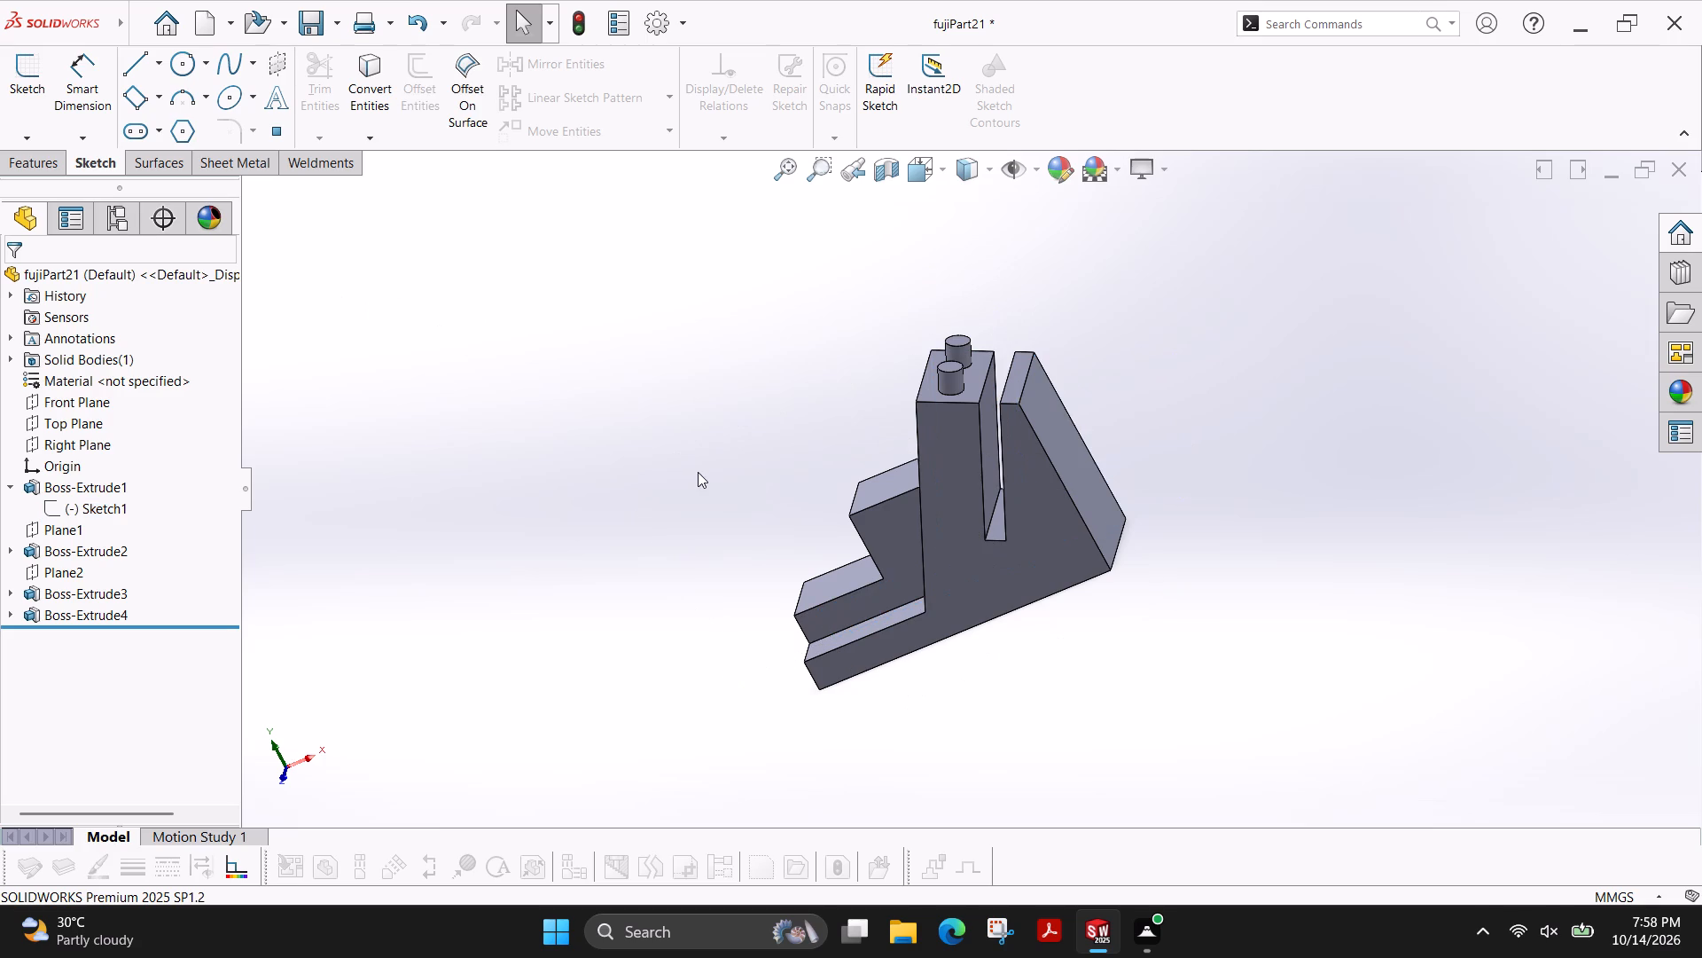
Sketch a 3-point corner rectangle about 3.6 by 18 mm on the angled peg face's plane, over the stepped end's overhanging strip.
{"action": "middle_click_drag", "start_coordinate": [708, 373], "coordinate": [675, 496], "text": "ctrl+shift"}
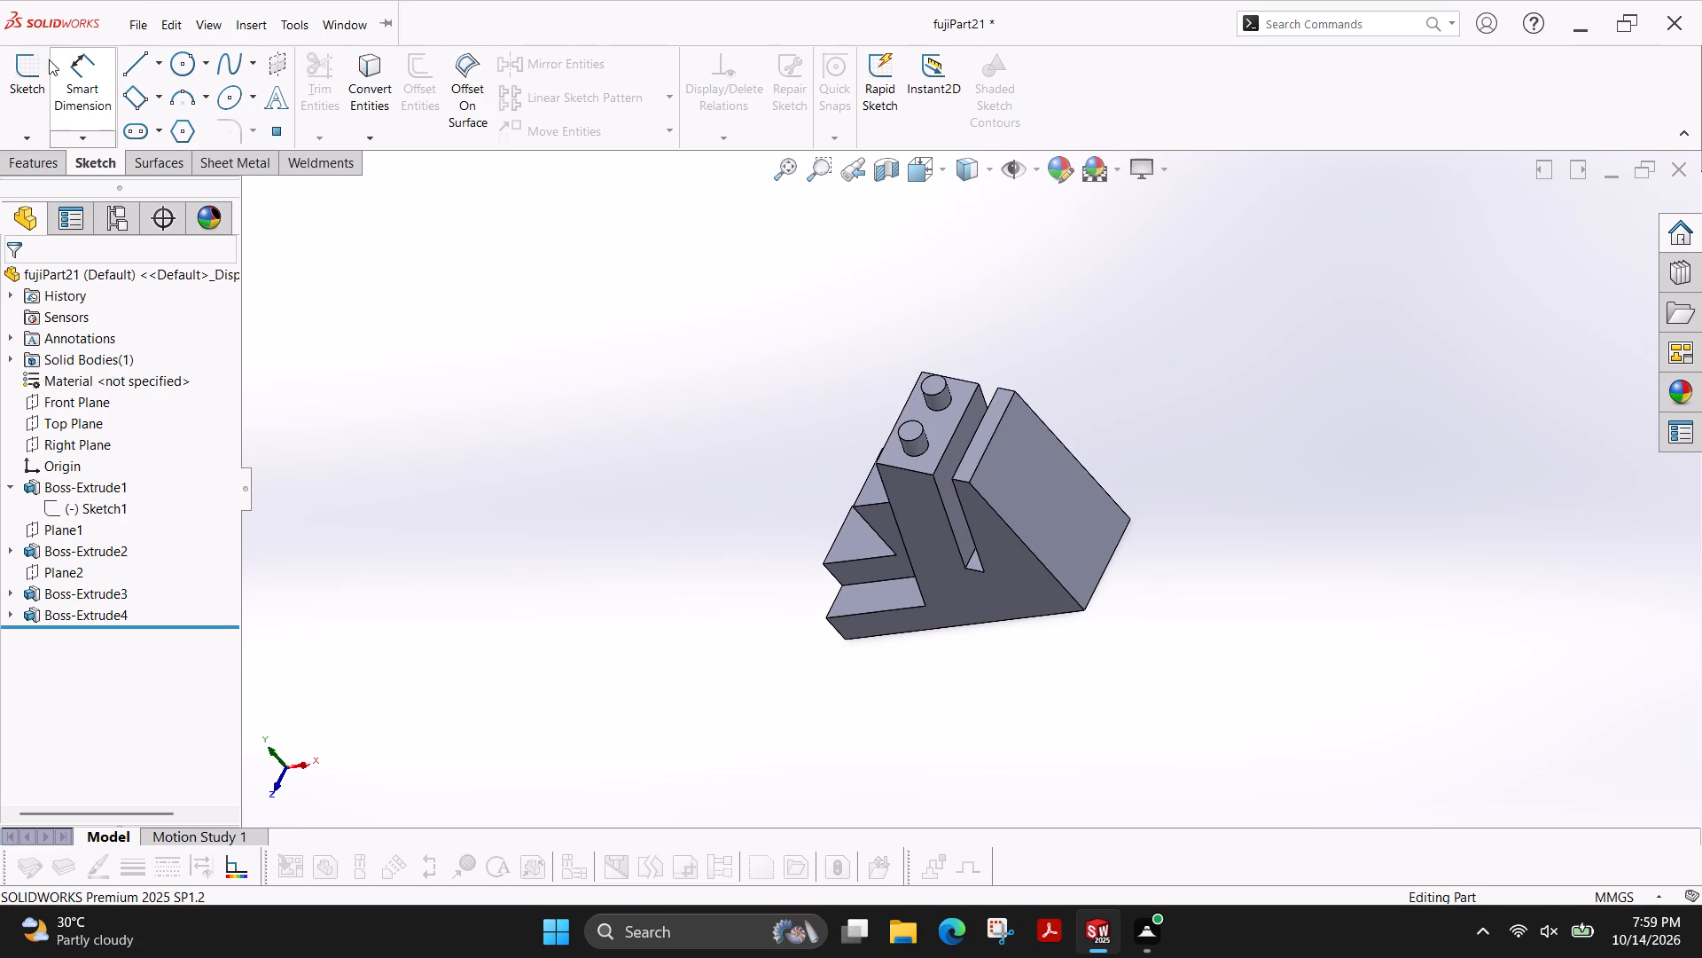
{"action": "left_click", "coordinate": [31, 69]}
{"action": "left_click", "coordinate": [943, 427]}
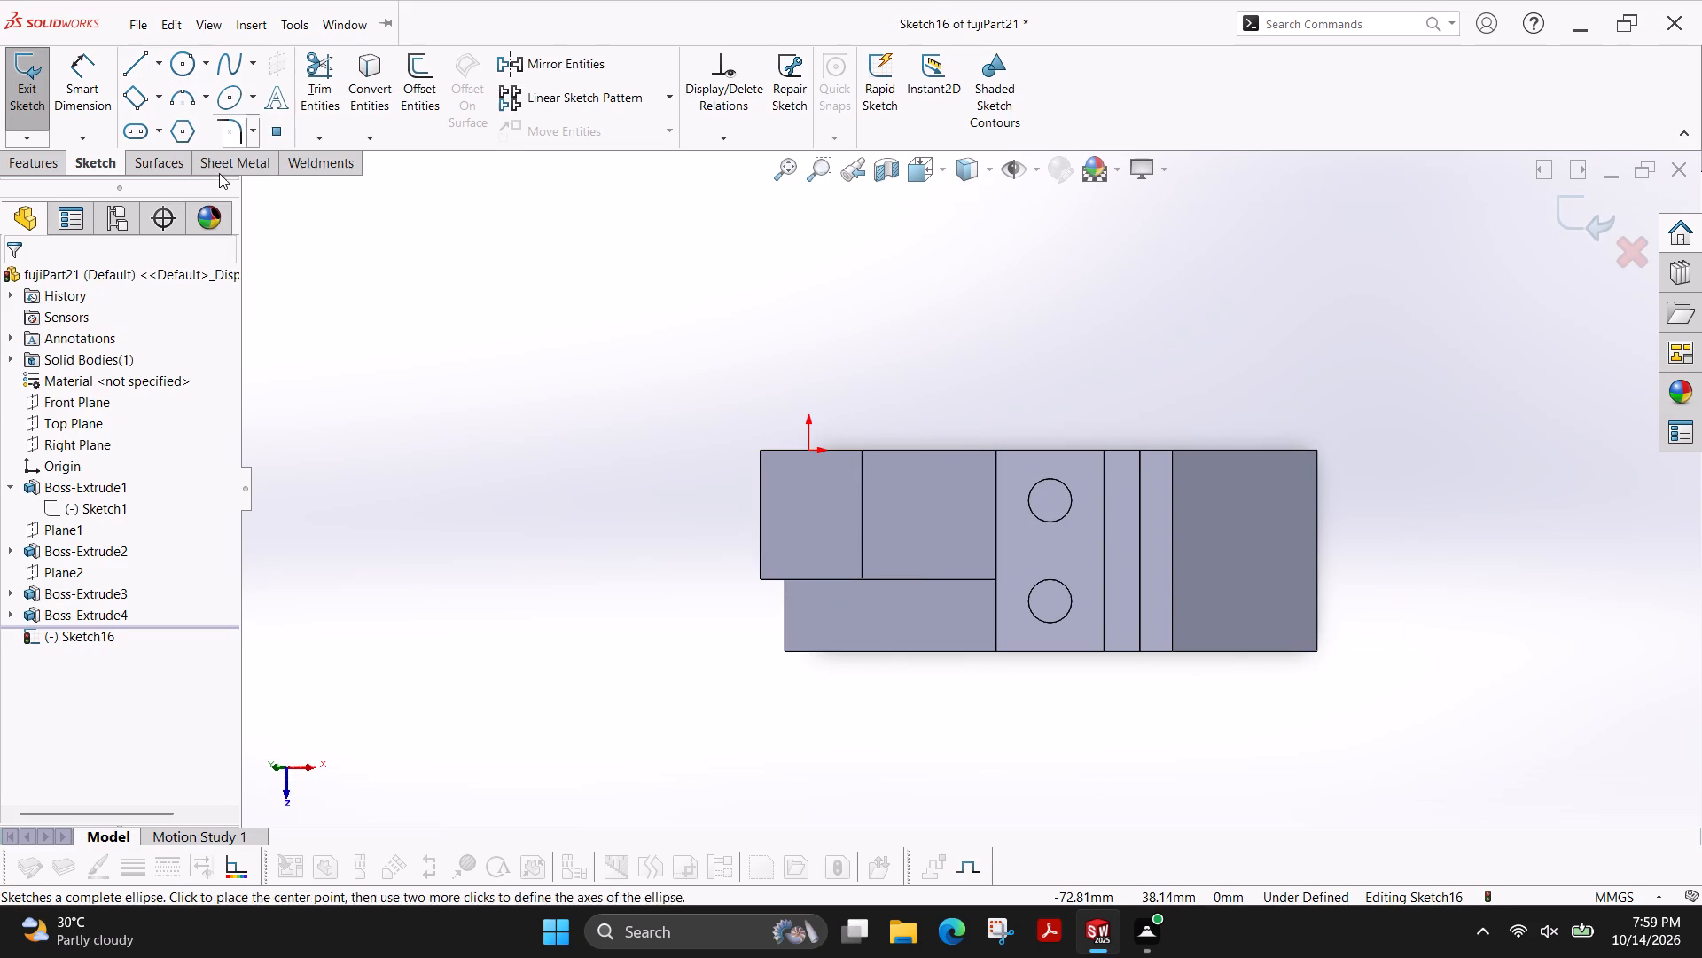
{"action": "left_click", "coordinate": [138, 95]}
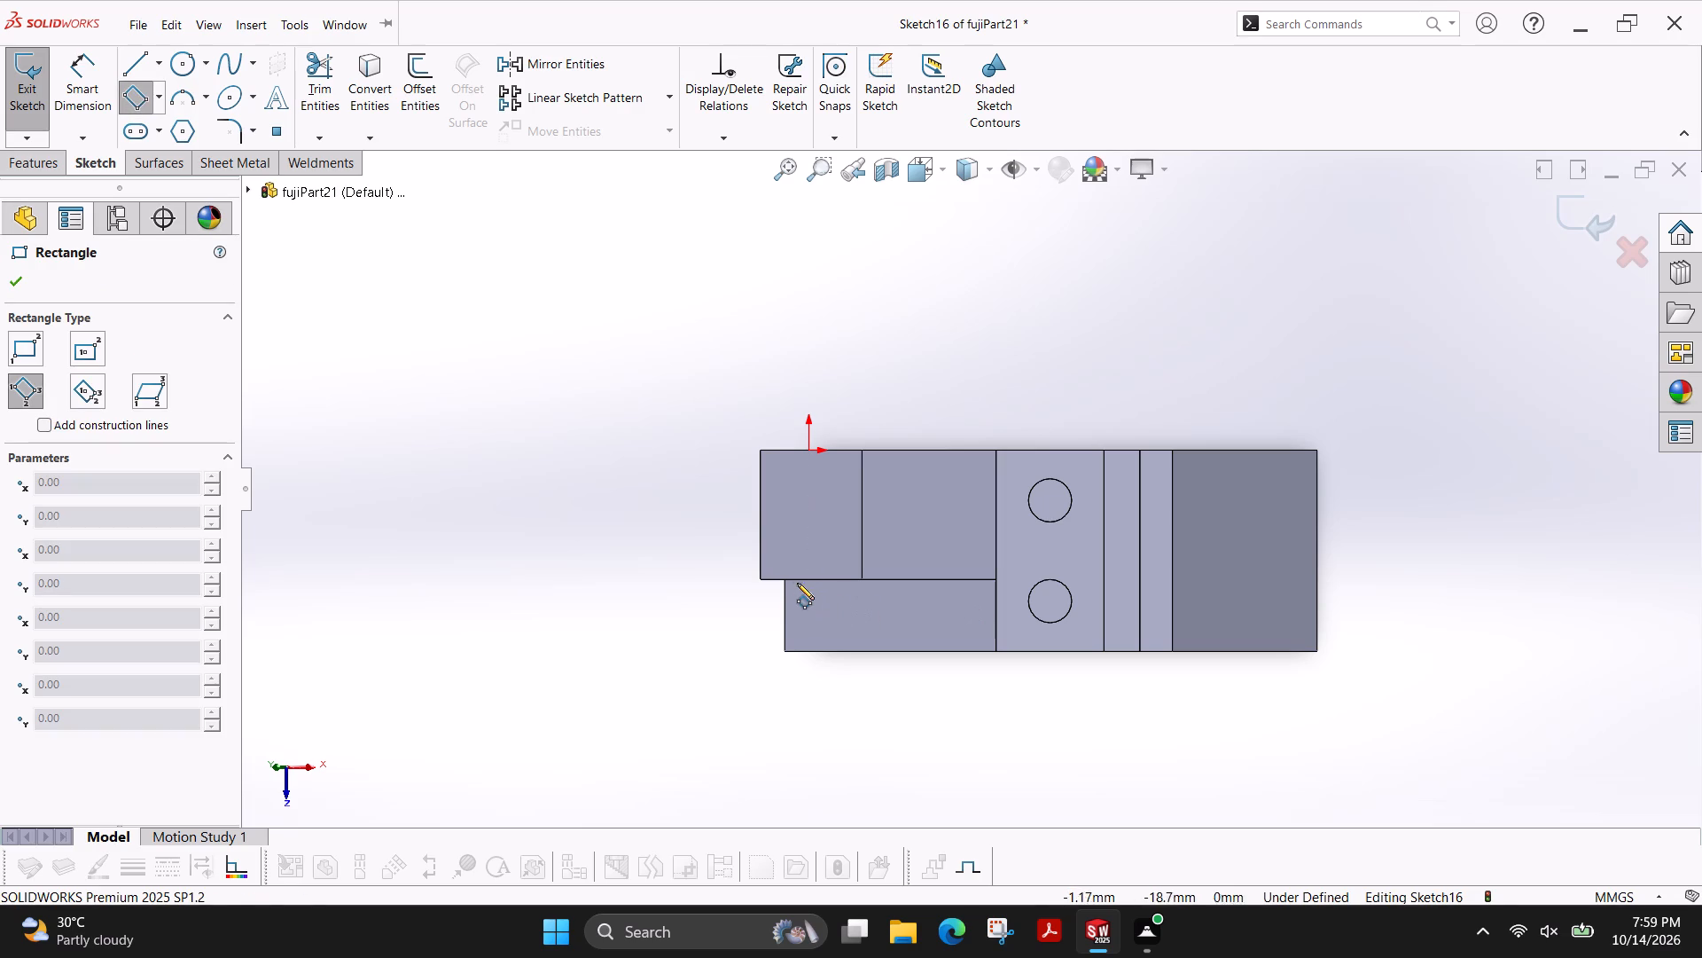
{"action": "left_click", "coordinate": [785, 578]}
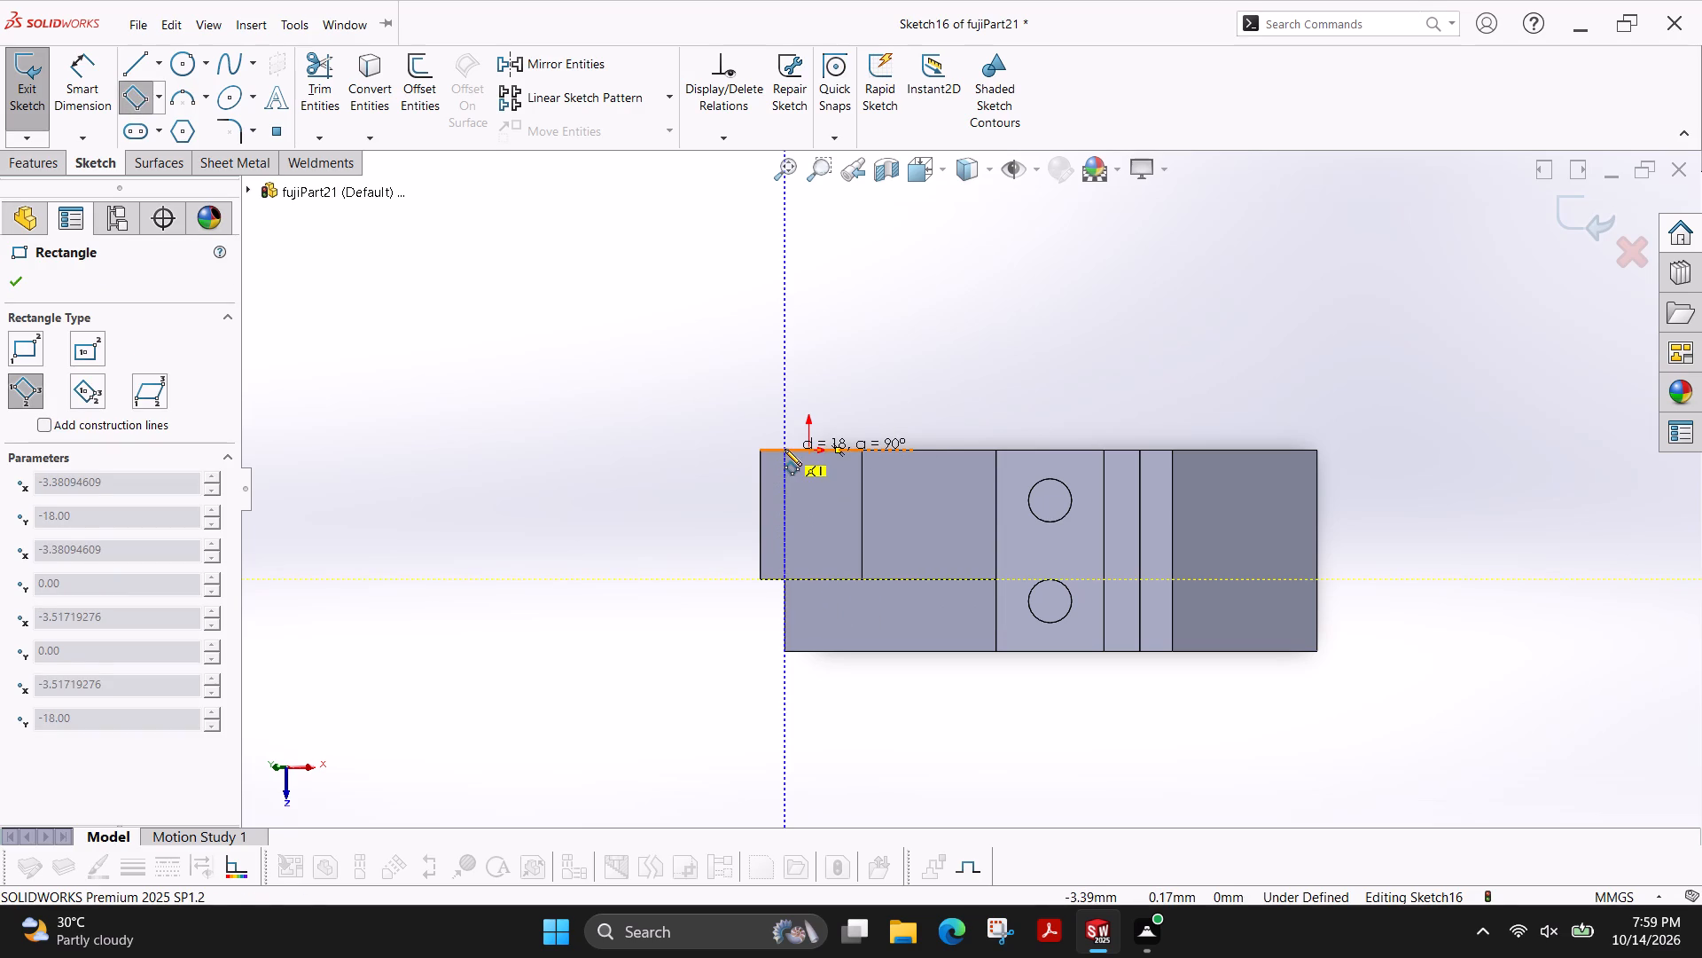
{"action": "left_click", "coordinate": [785, 449]}
{"action": "left_click", "coordinate": [759, 449]}
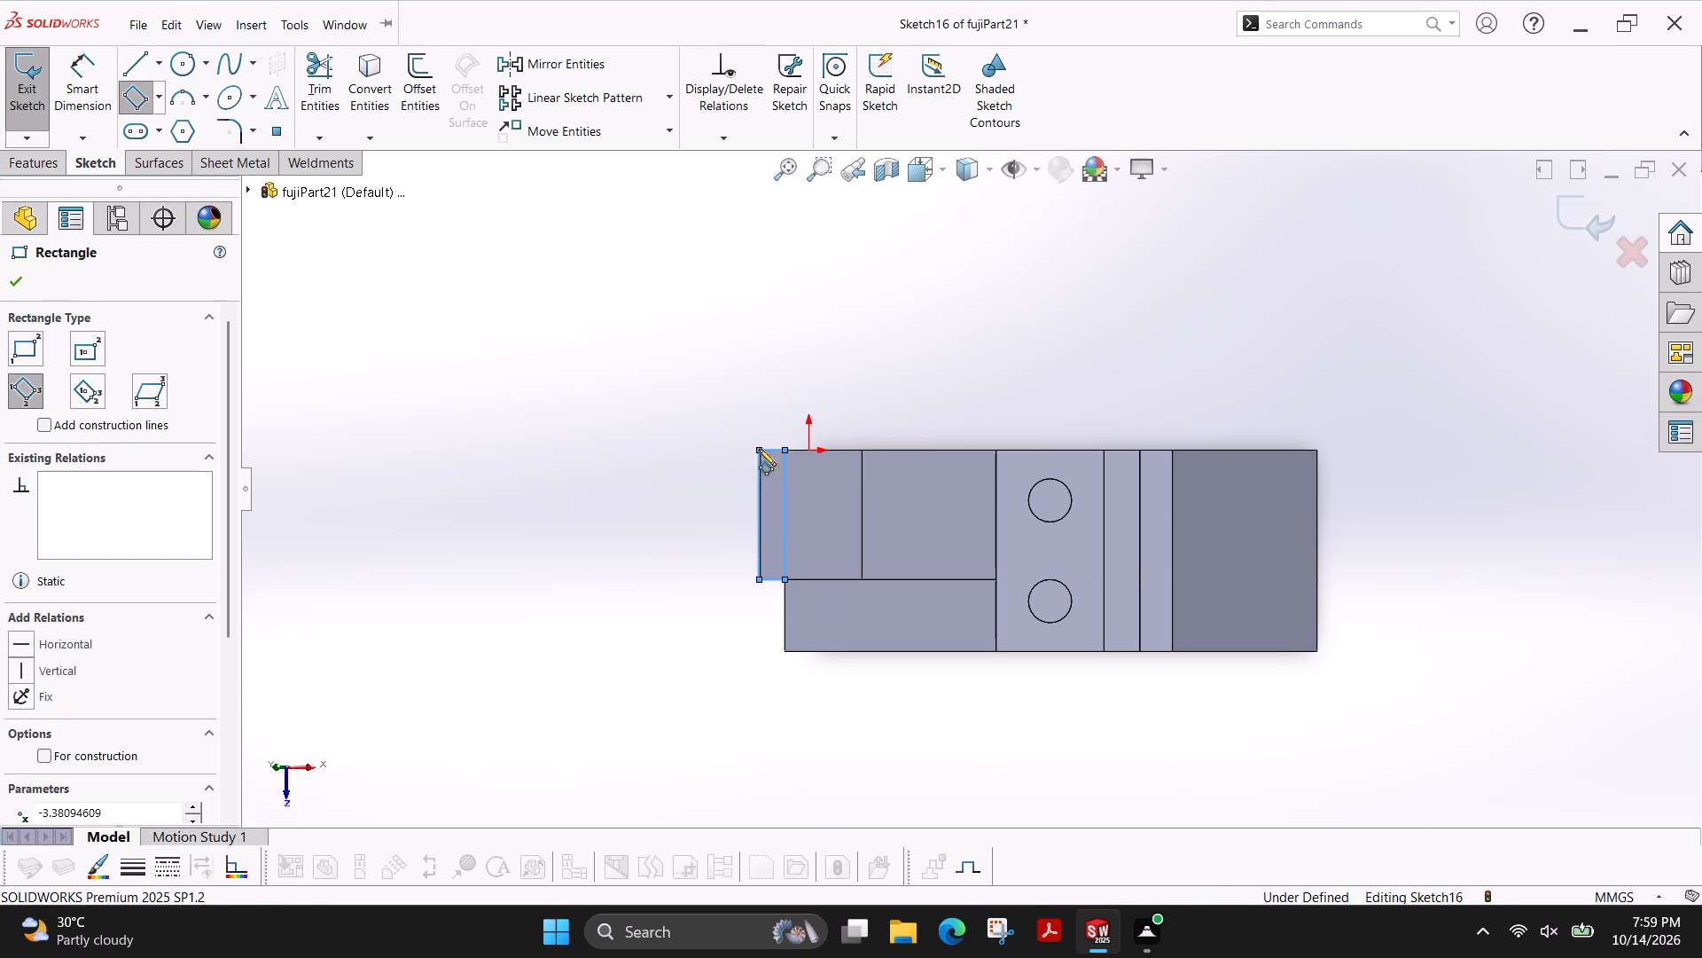
{"action": "left_click", "coordinate": [9, 284]}
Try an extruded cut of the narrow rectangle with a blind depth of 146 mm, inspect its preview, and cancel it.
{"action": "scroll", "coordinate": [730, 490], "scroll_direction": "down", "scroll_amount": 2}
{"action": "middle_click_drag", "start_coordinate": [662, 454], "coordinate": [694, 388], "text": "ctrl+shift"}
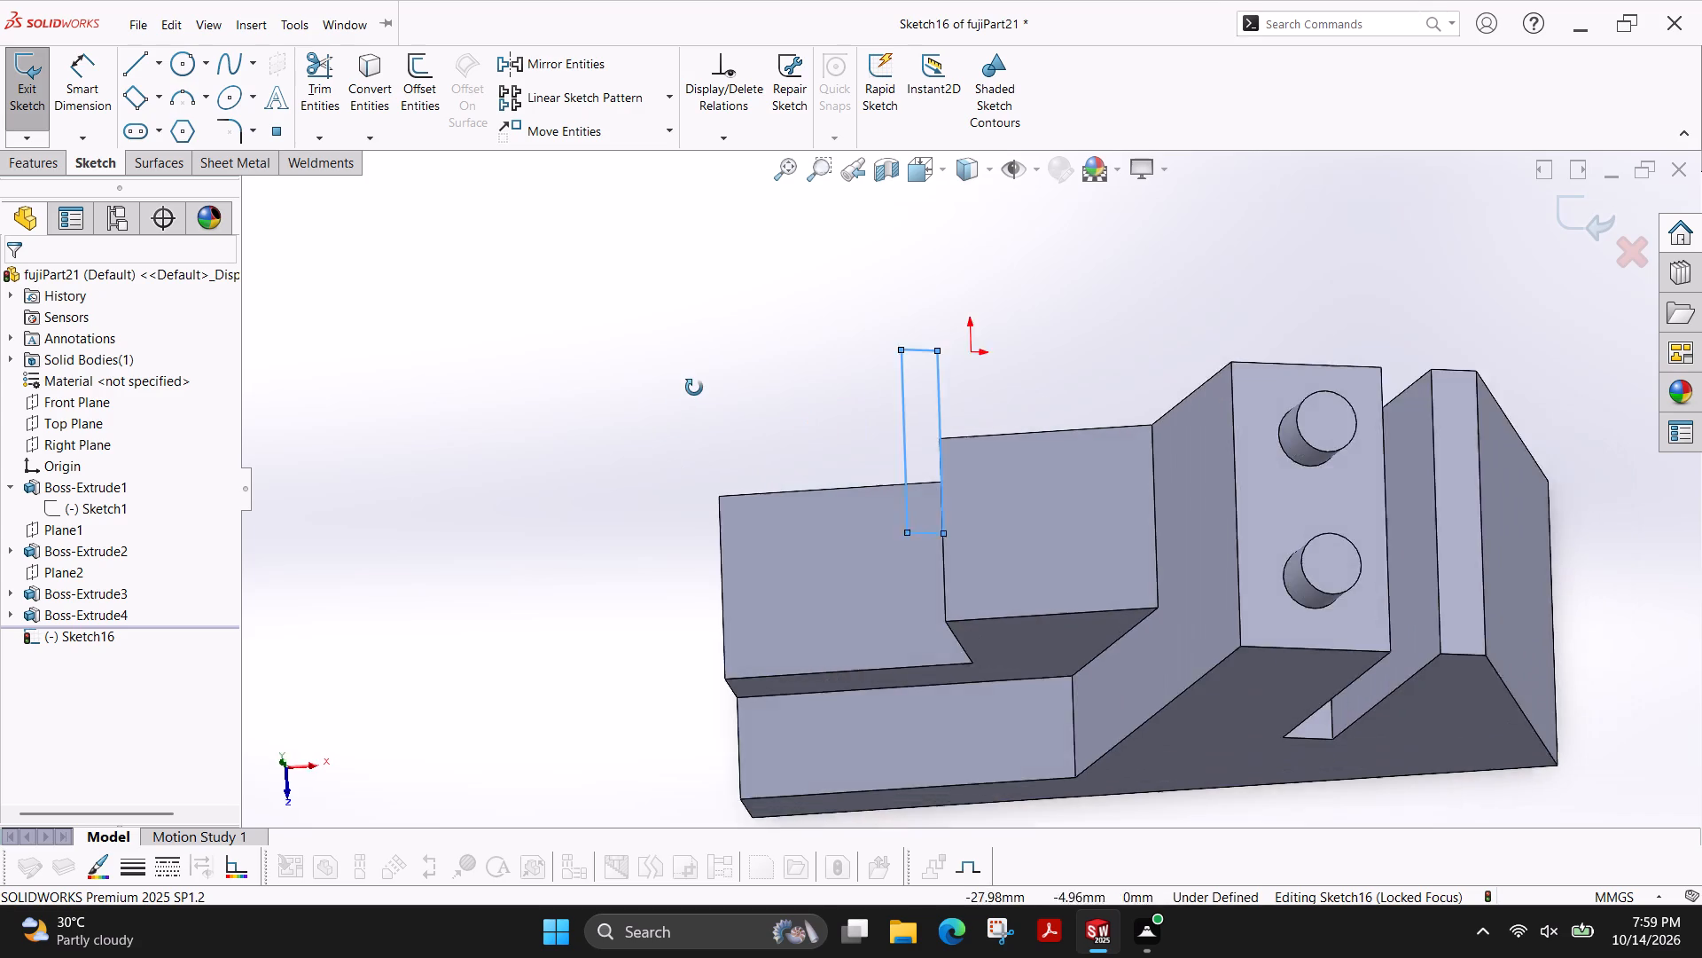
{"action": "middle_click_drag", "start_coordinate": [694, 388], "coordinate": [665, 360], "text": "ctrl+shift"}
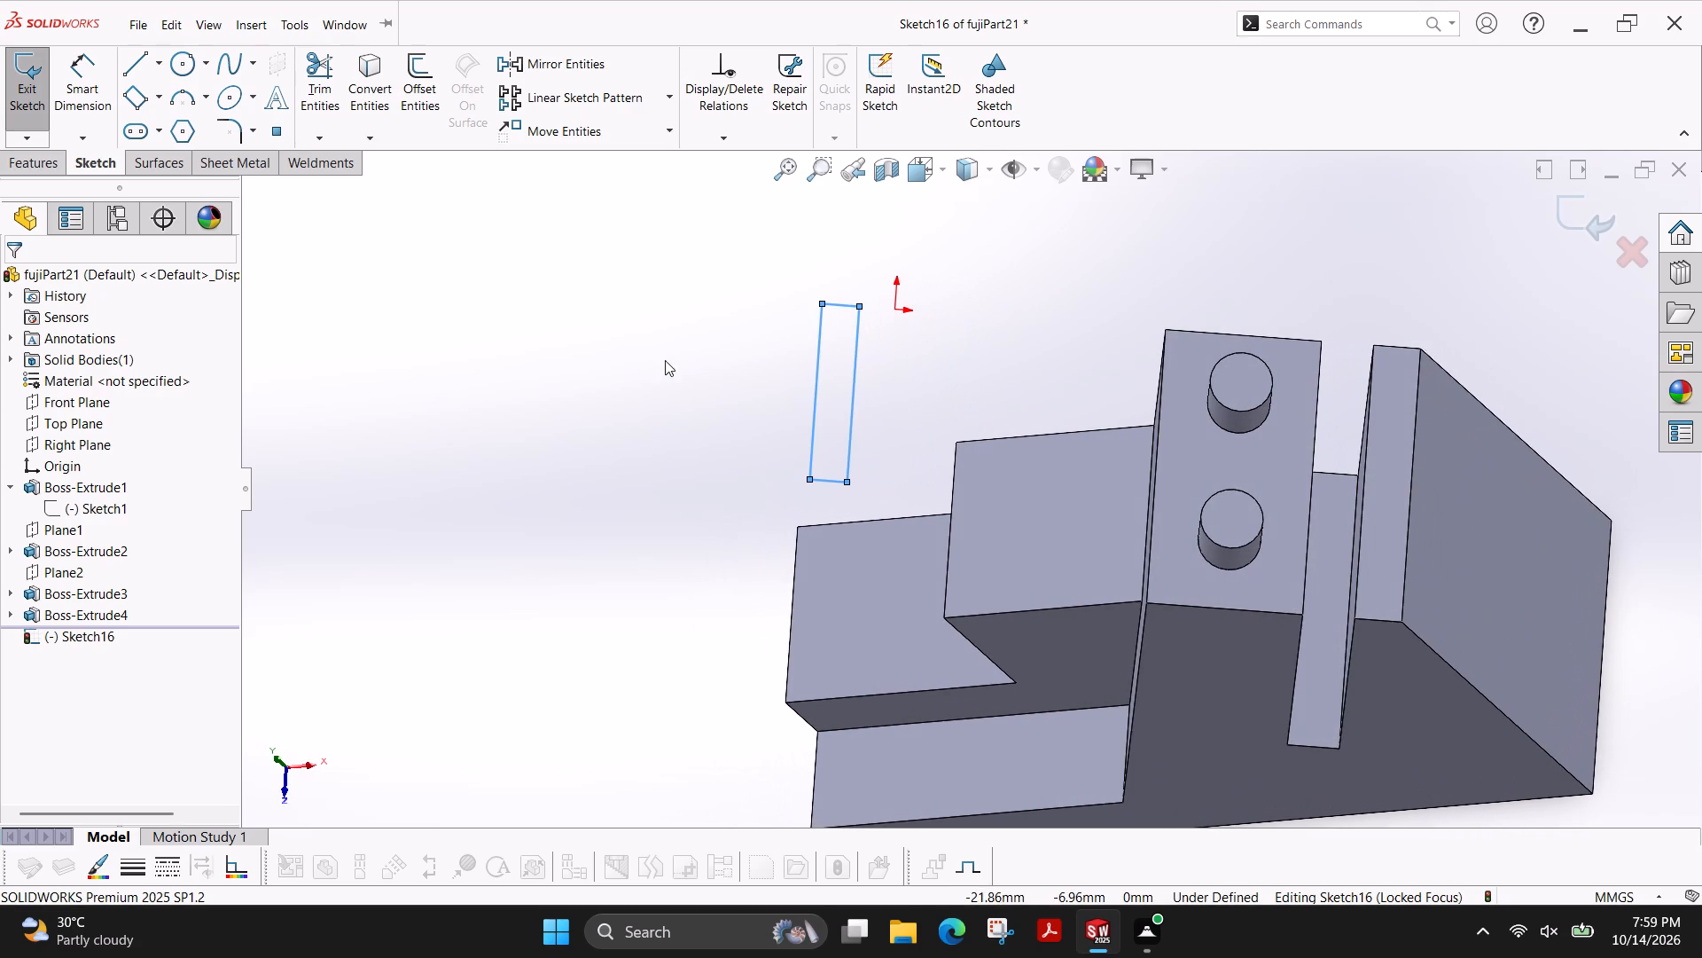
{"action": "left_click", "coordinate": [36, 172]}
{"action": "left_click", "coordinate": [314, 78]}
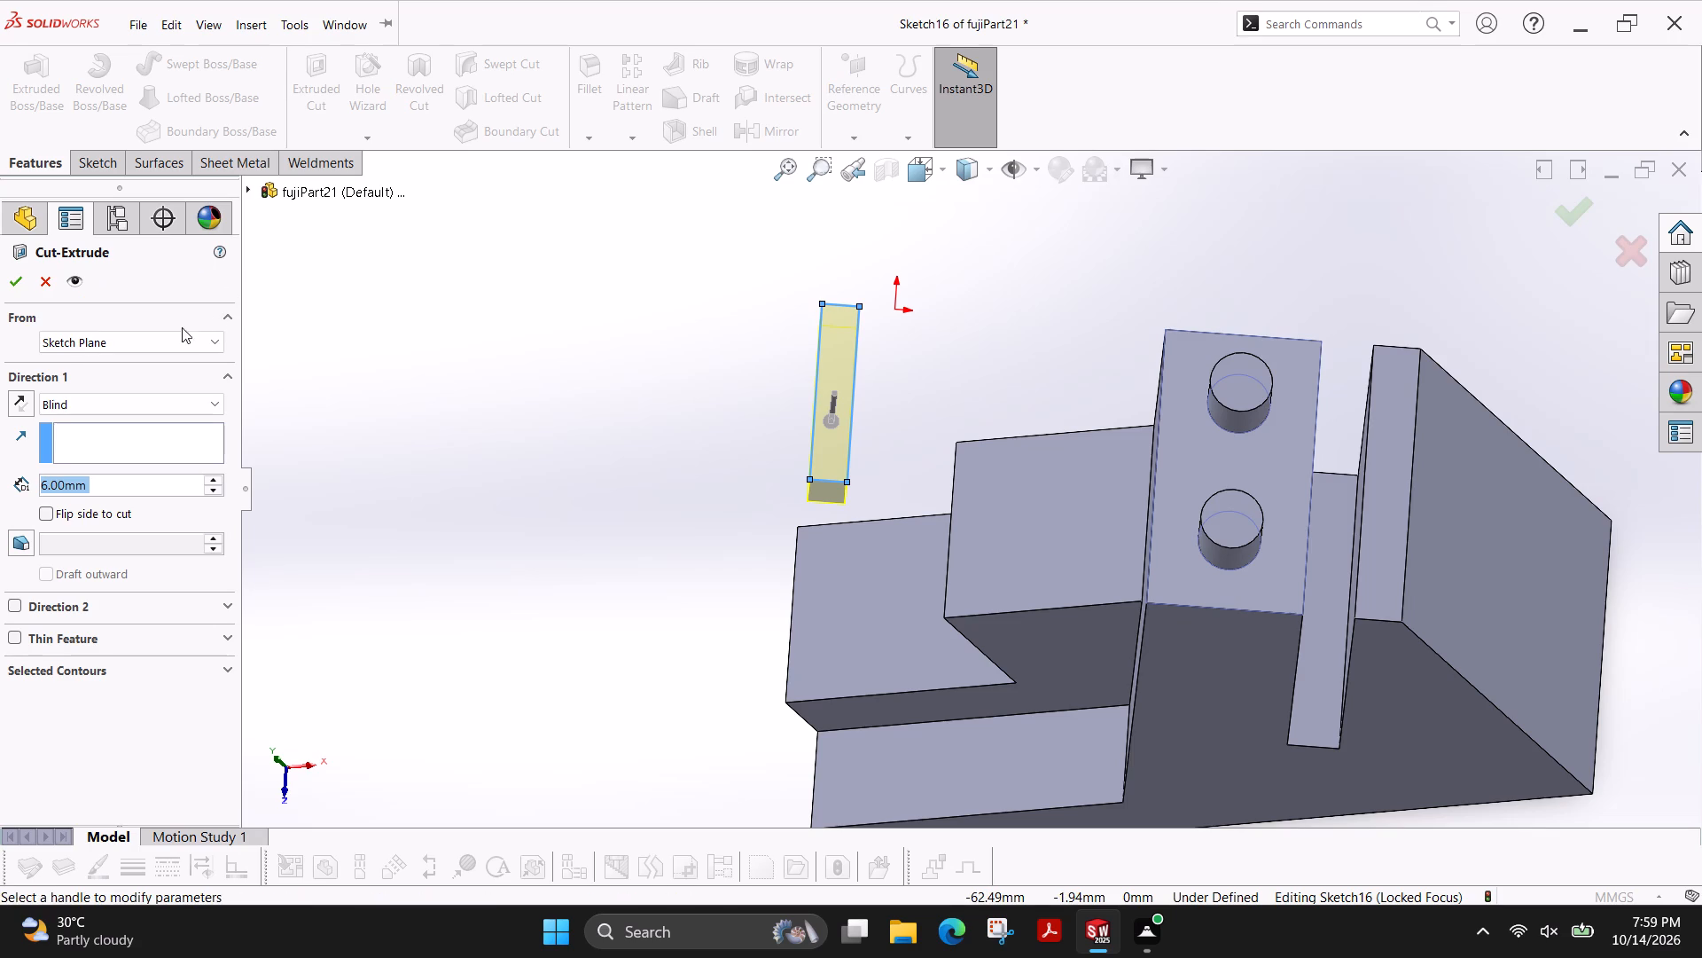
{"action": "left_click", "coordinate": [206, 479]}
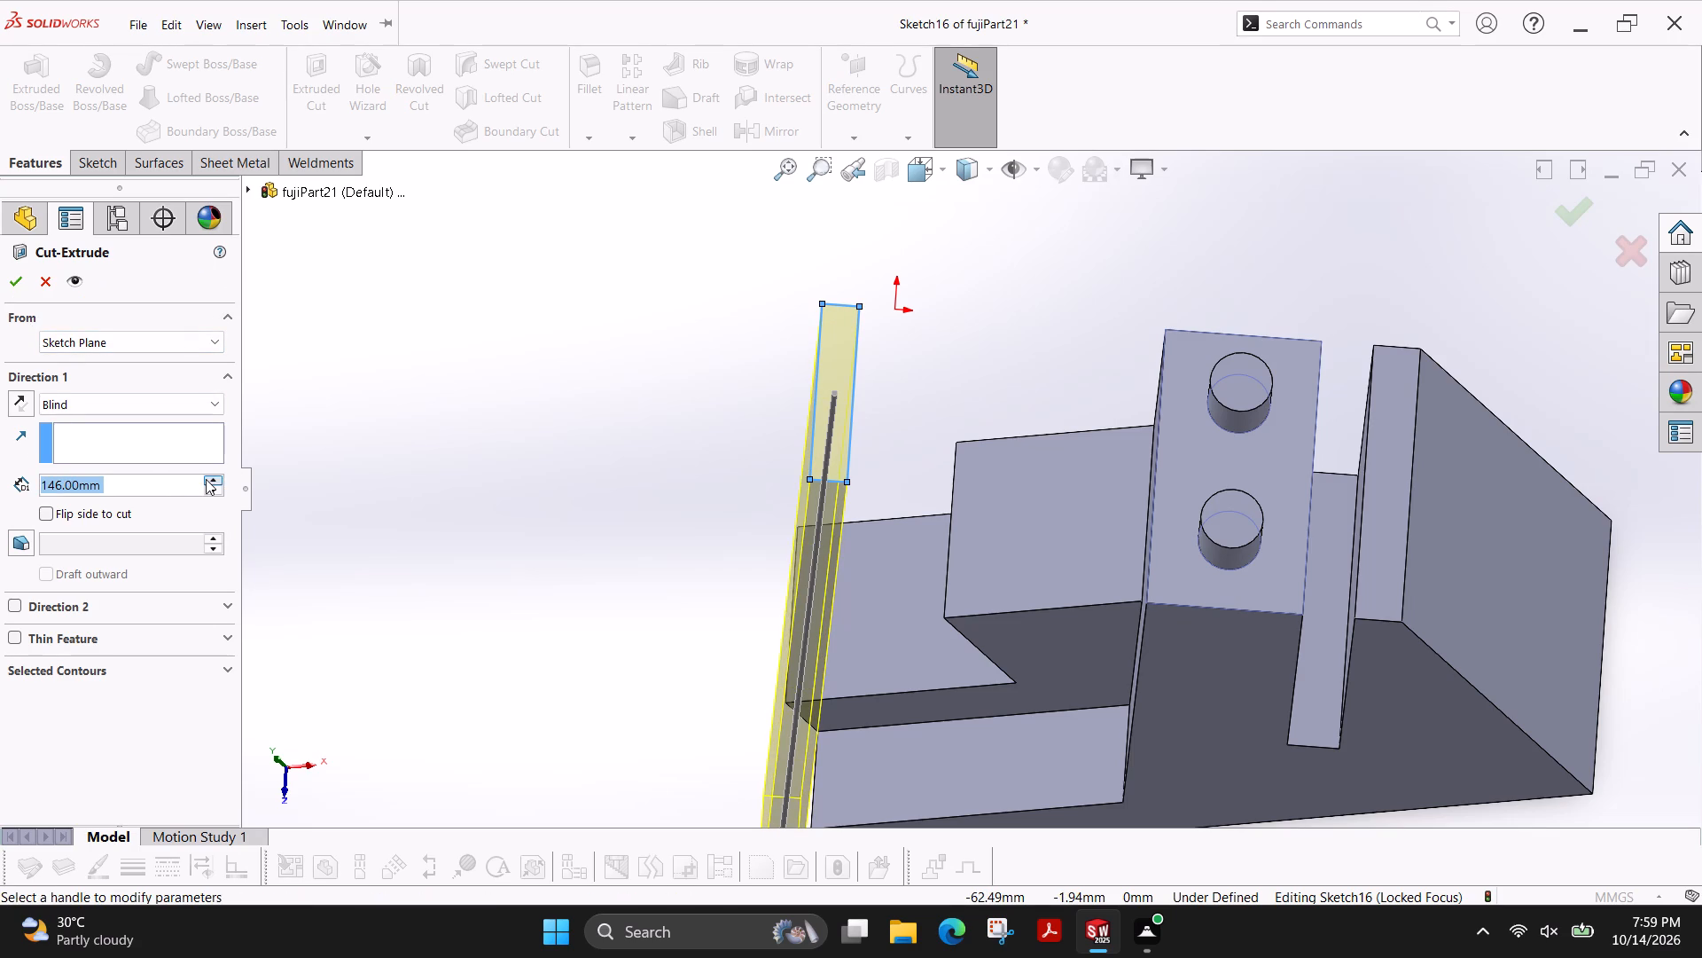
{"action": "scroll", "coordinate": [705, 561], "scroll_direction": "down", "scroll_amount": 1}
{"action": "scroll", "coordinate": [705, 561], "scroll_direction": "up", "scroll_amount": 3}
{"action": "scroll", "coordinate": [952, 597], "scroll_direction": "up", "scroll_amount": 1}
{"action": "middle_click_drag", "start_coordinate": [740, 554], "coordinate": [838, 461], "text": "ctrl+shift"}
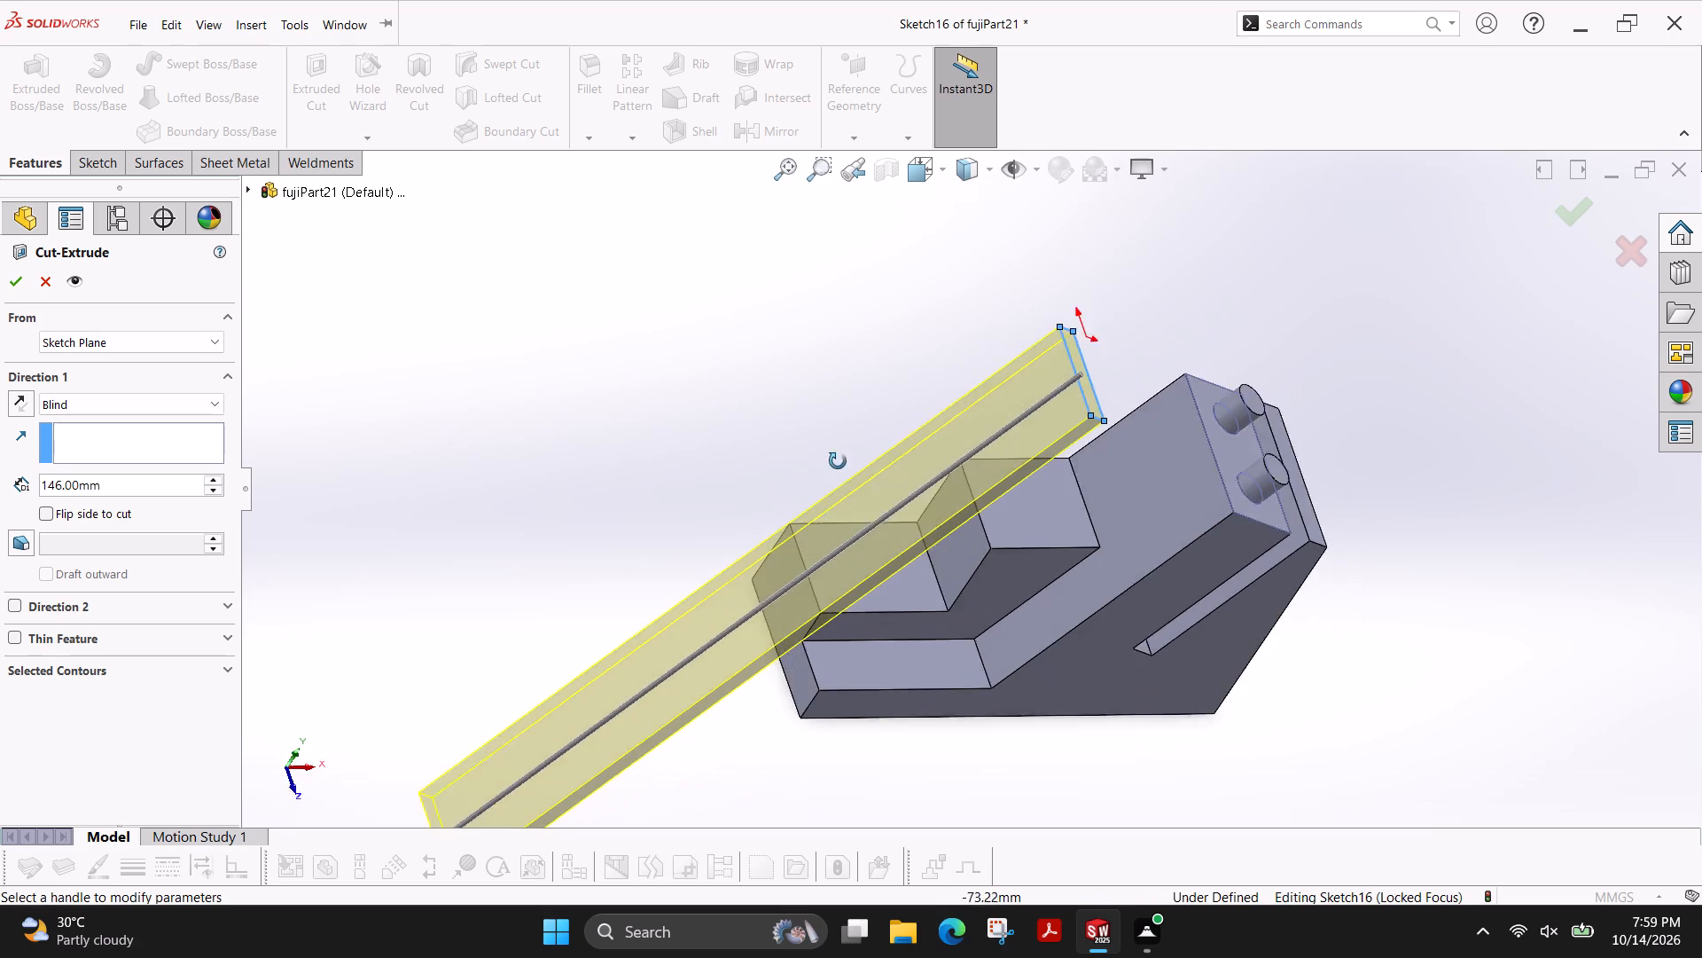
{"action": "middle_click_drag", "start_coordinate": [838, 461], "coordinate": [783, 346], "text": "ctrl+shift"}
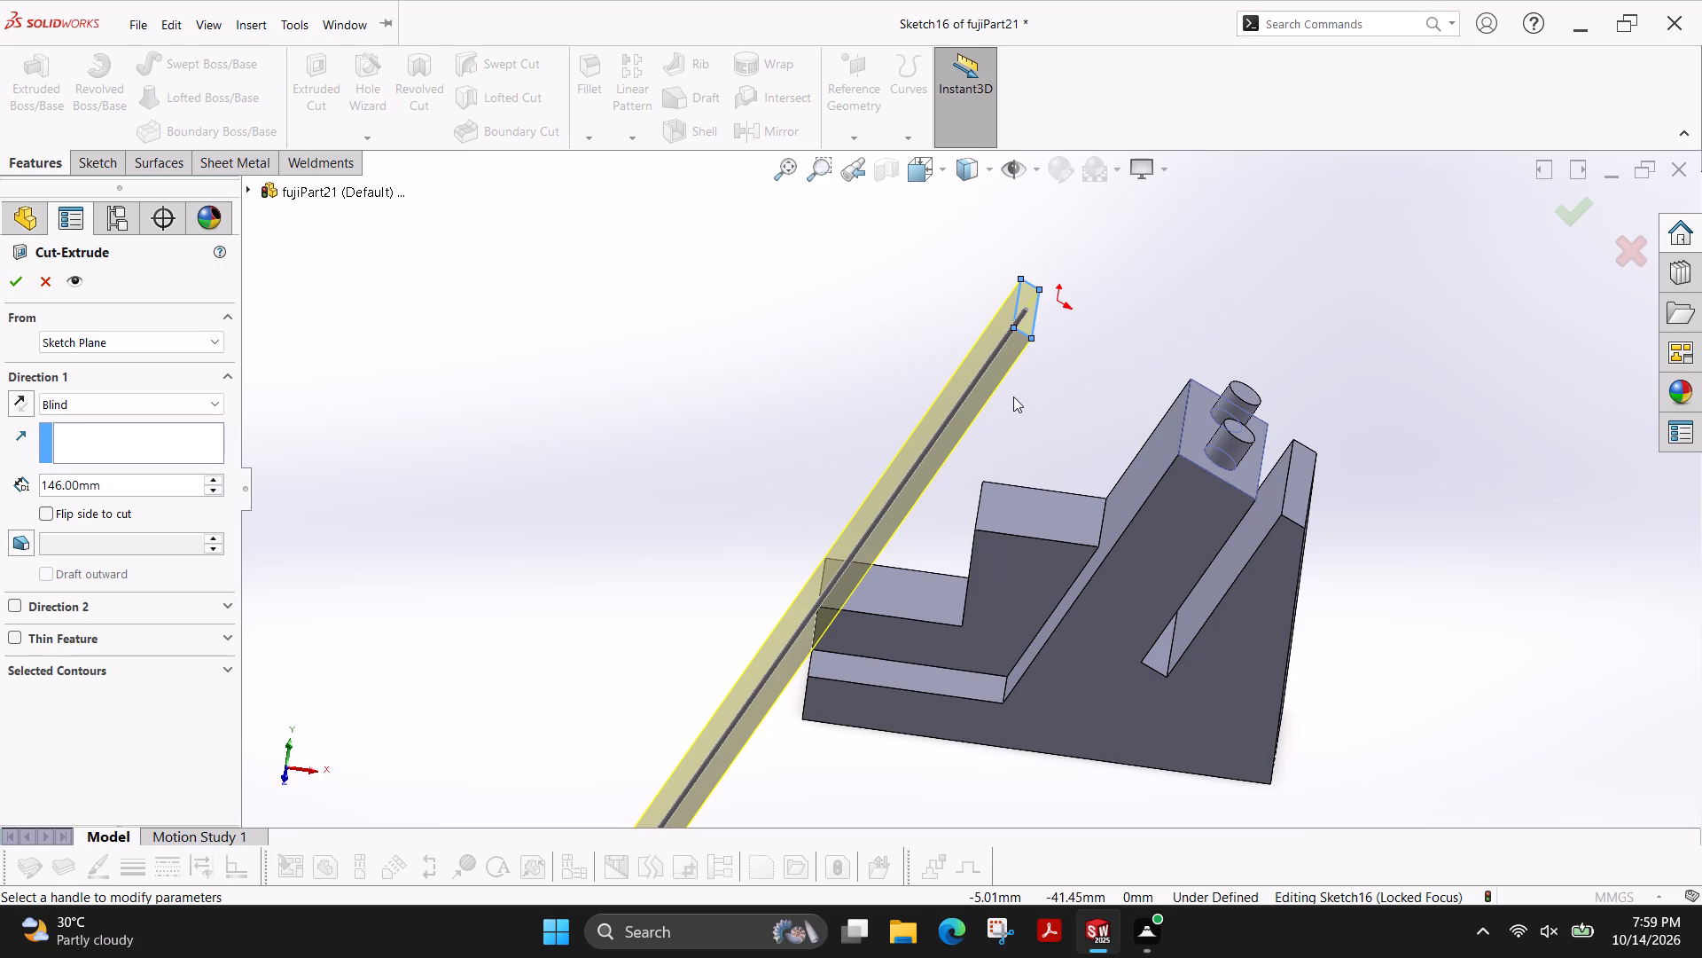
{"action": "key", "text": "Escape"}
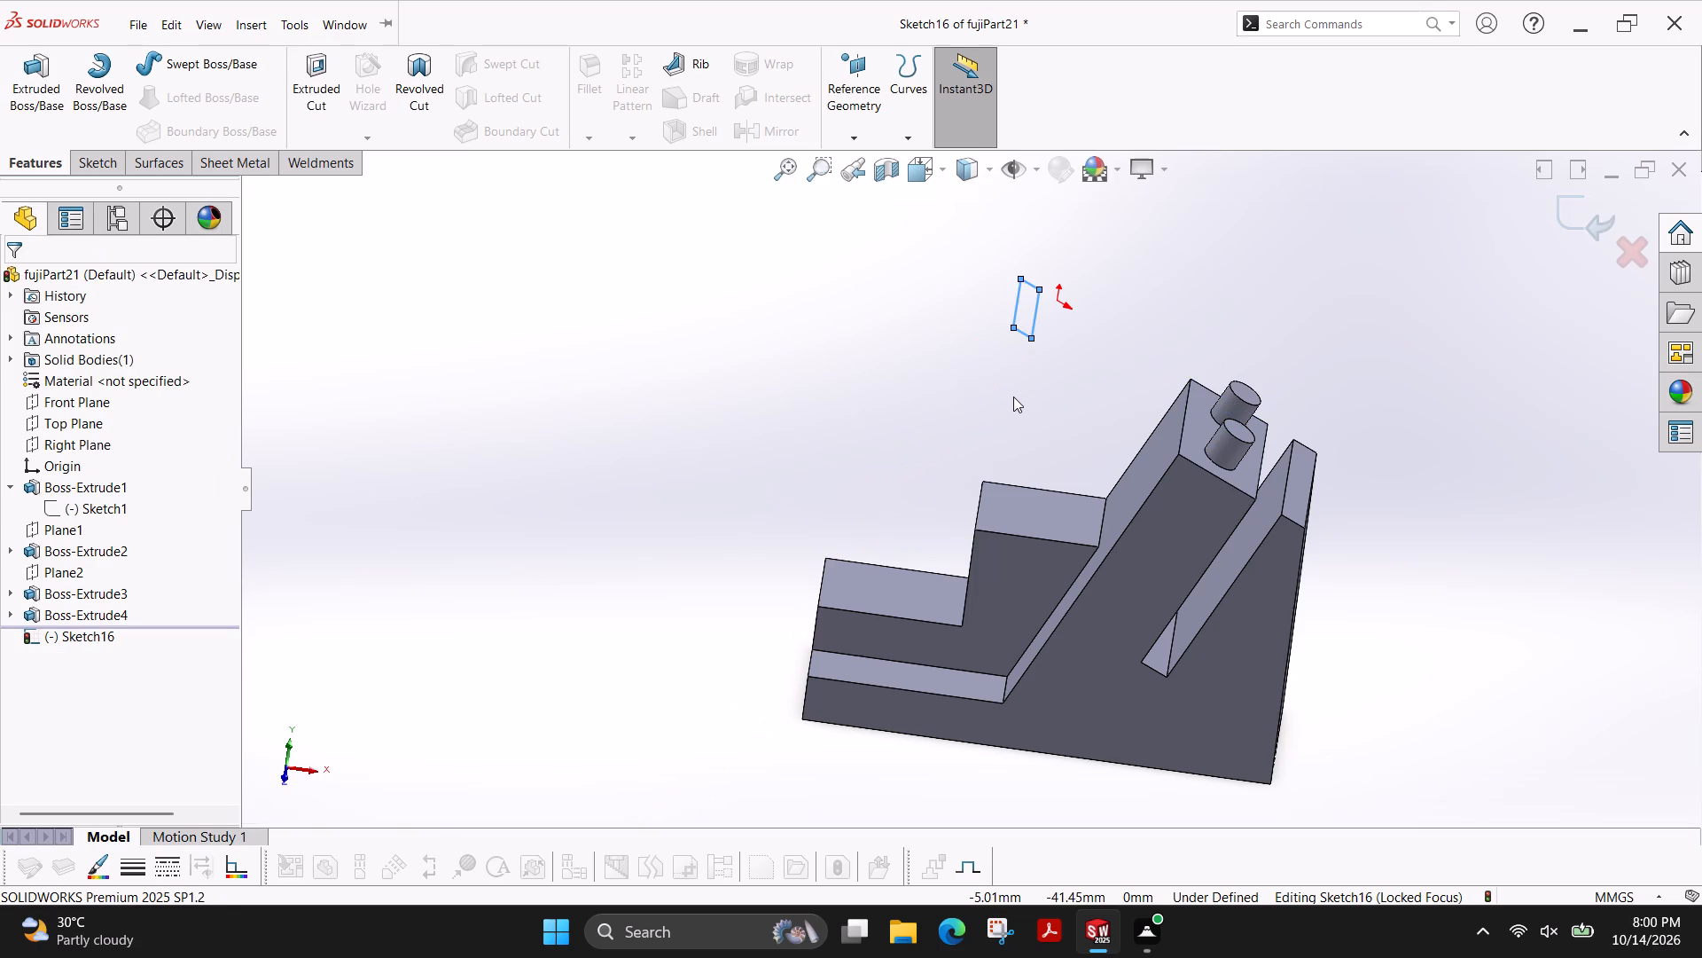
Reopen the rectangle's sketch and check the lengths of the peg face's edge and the lower step's outer edge with Smart Dimension.
{"action": "left_click", "coordinate": [104, 158]}
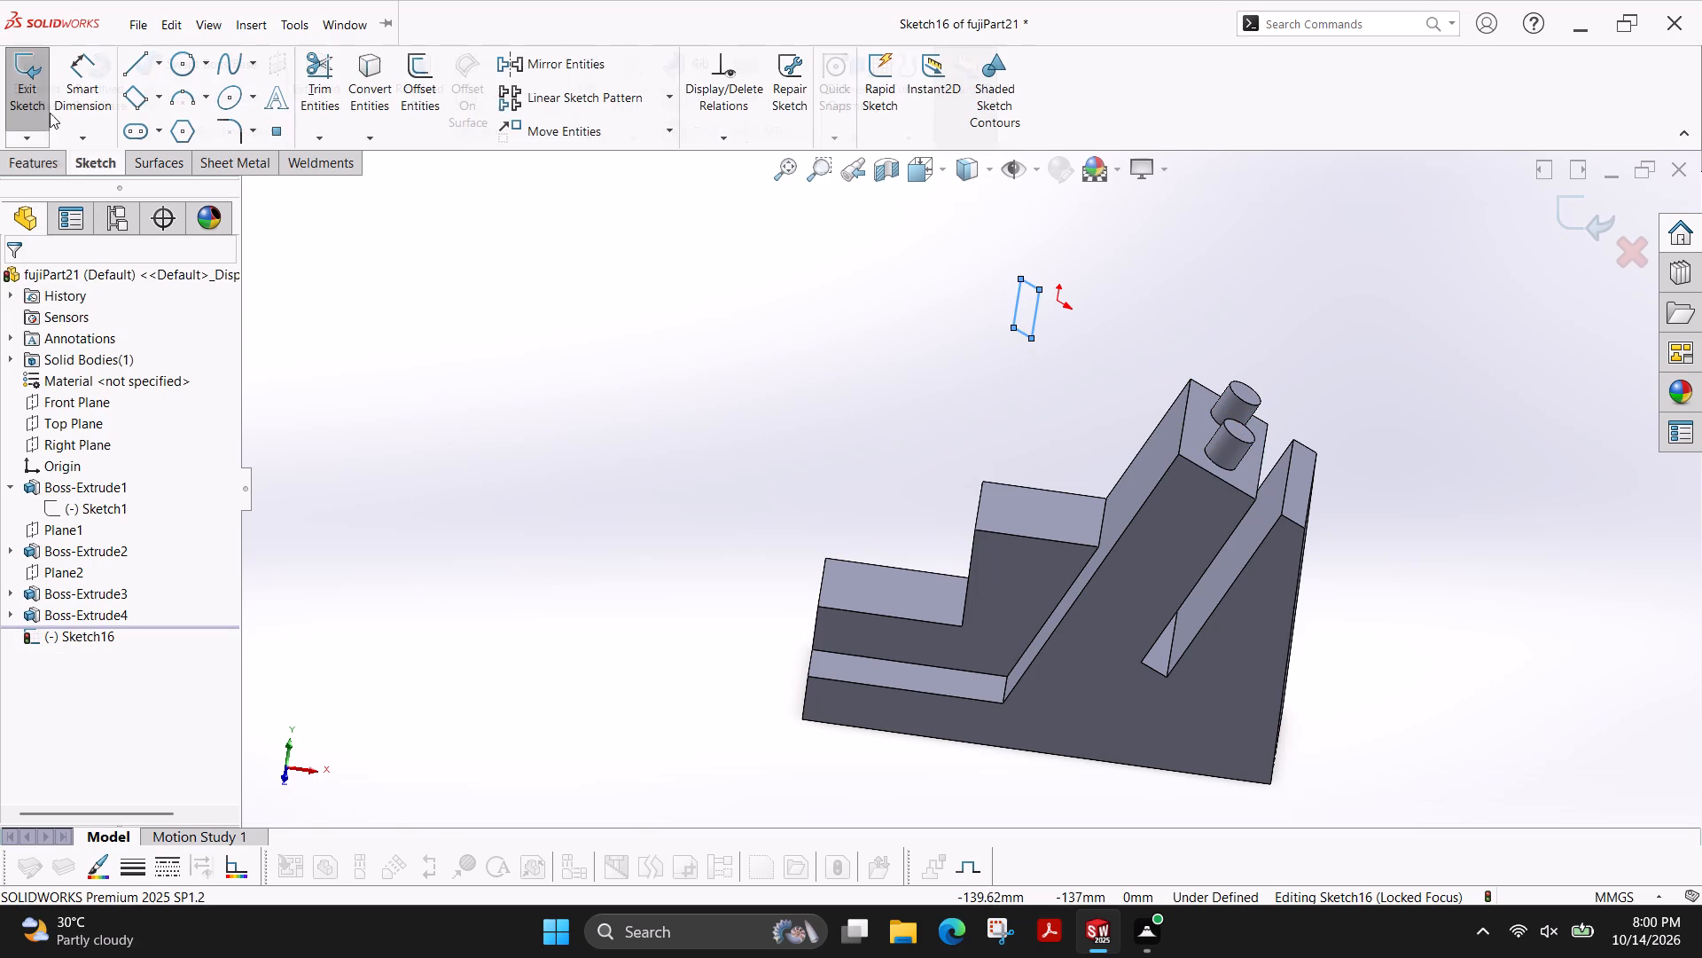
{"action": "left_click", "coordinate": [35, 81]}
{"action": "left_click", "coordinate": [35, 81]}
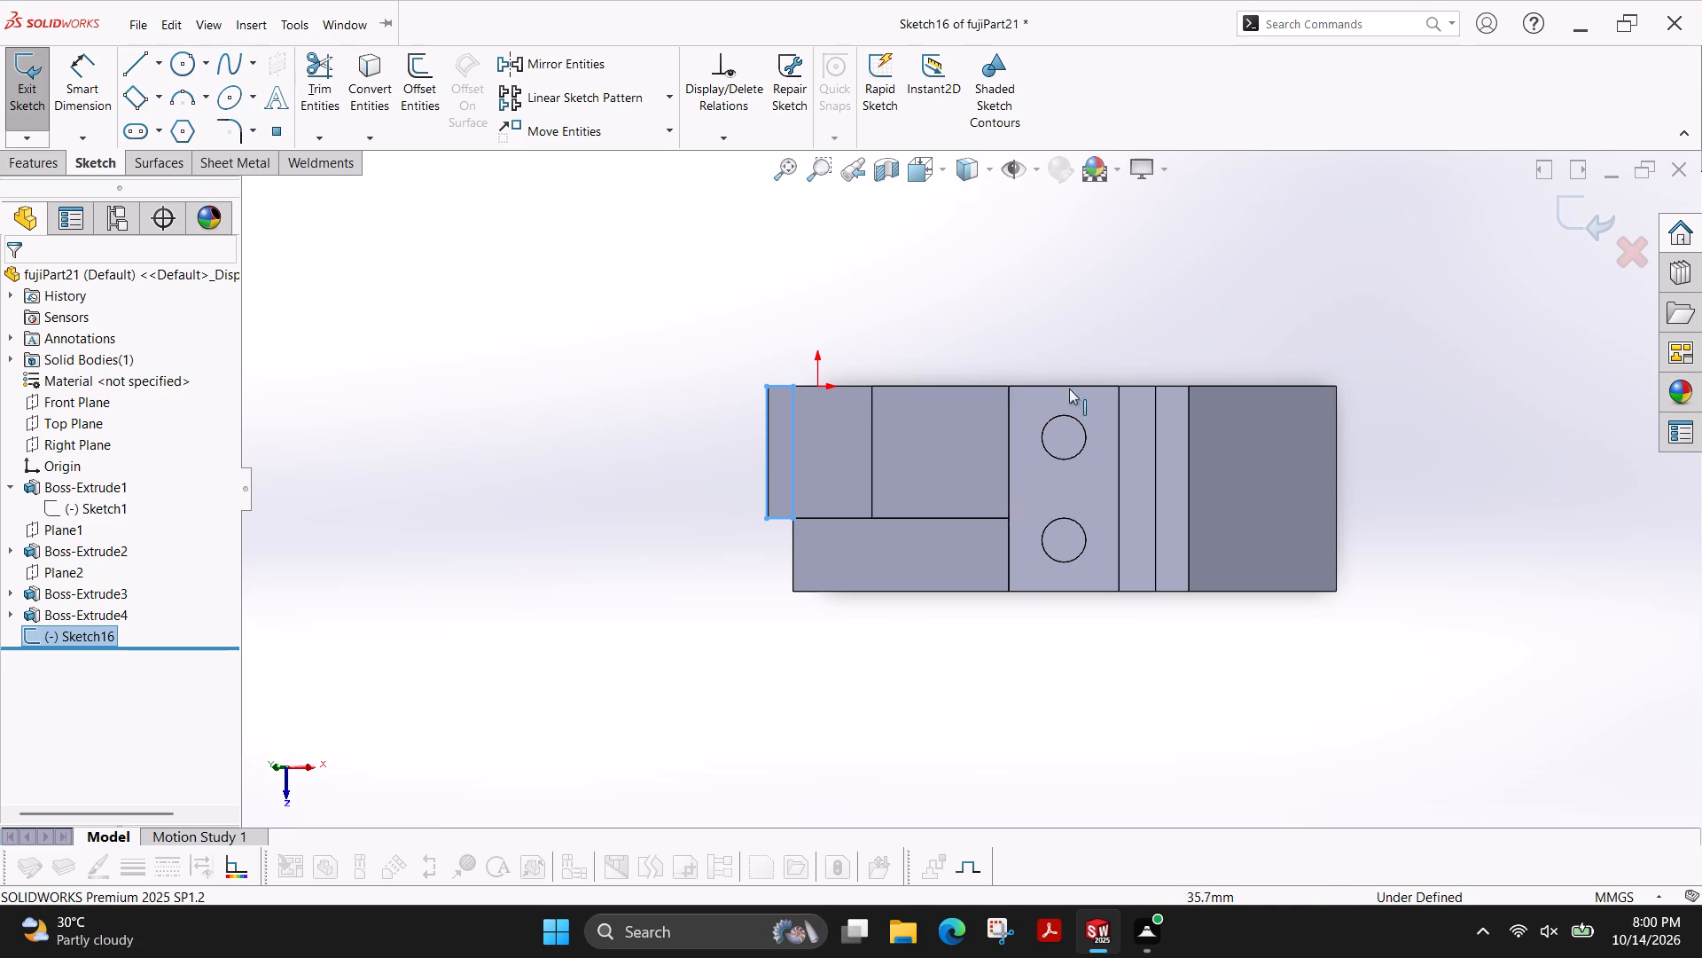
{"action": "left_click", "coordinate": [74, 95]}
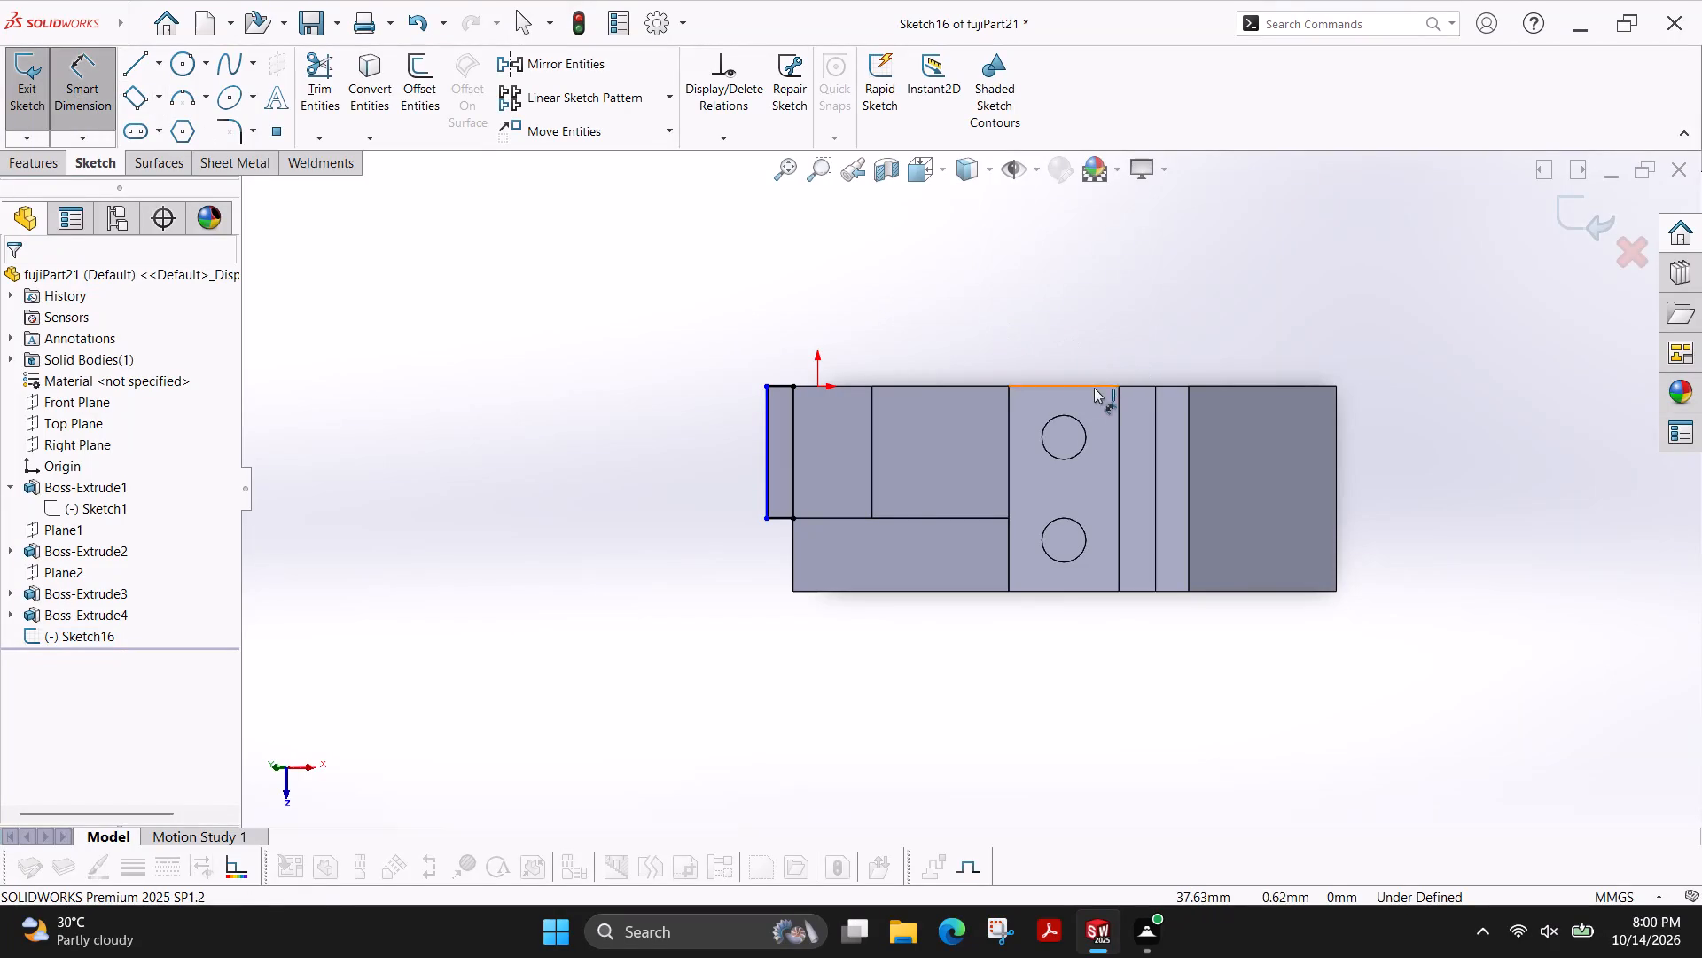
{"action": "left_click", "coordinate": [1091, 389]}
{"action": "left_click", "coordinate": [1087, 385]}
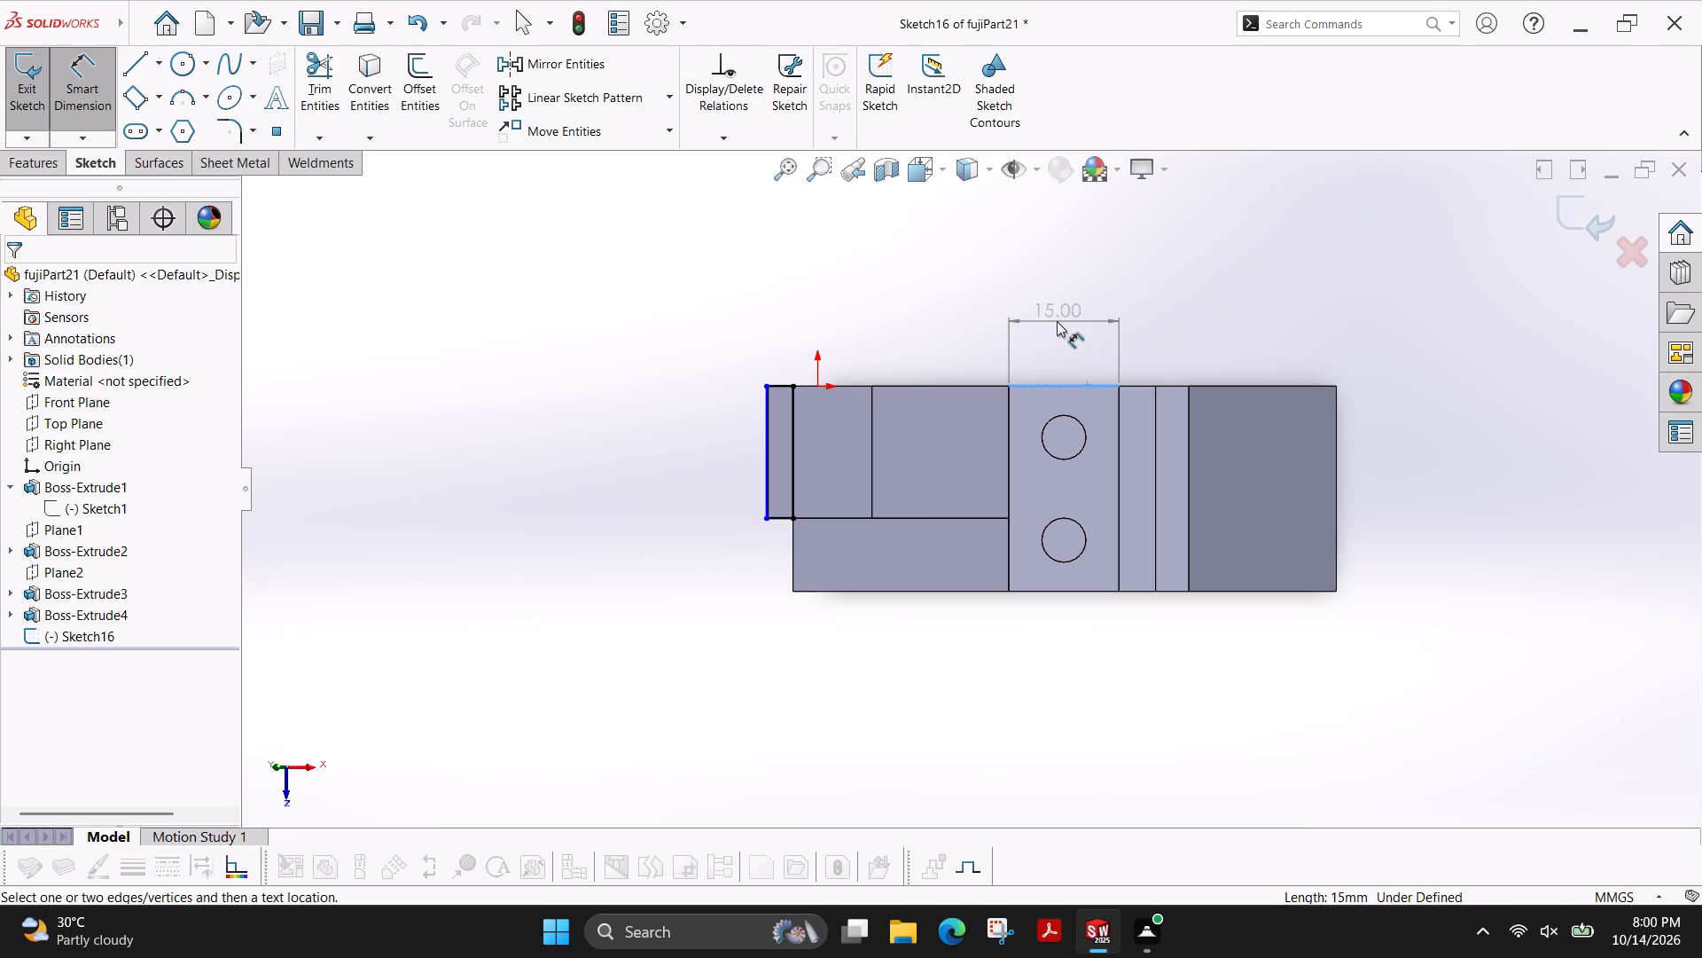
{"action": "key", "text": "Escape"}
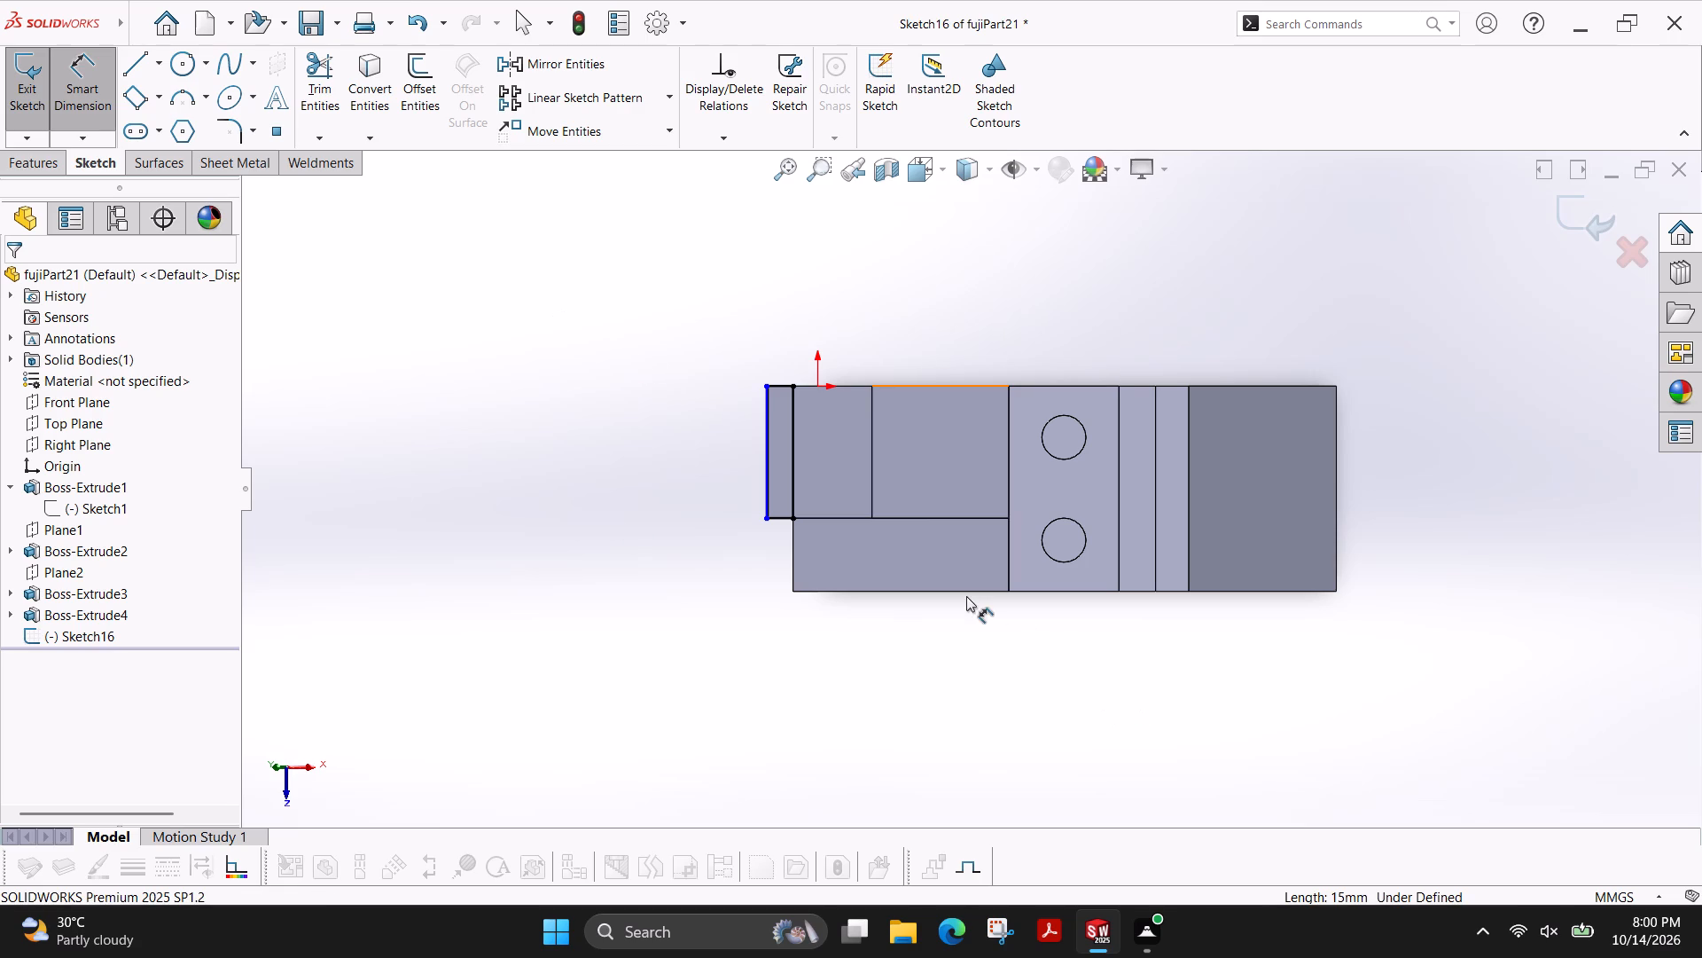
{"action": "left_click", "coordinate": [959, 592]}
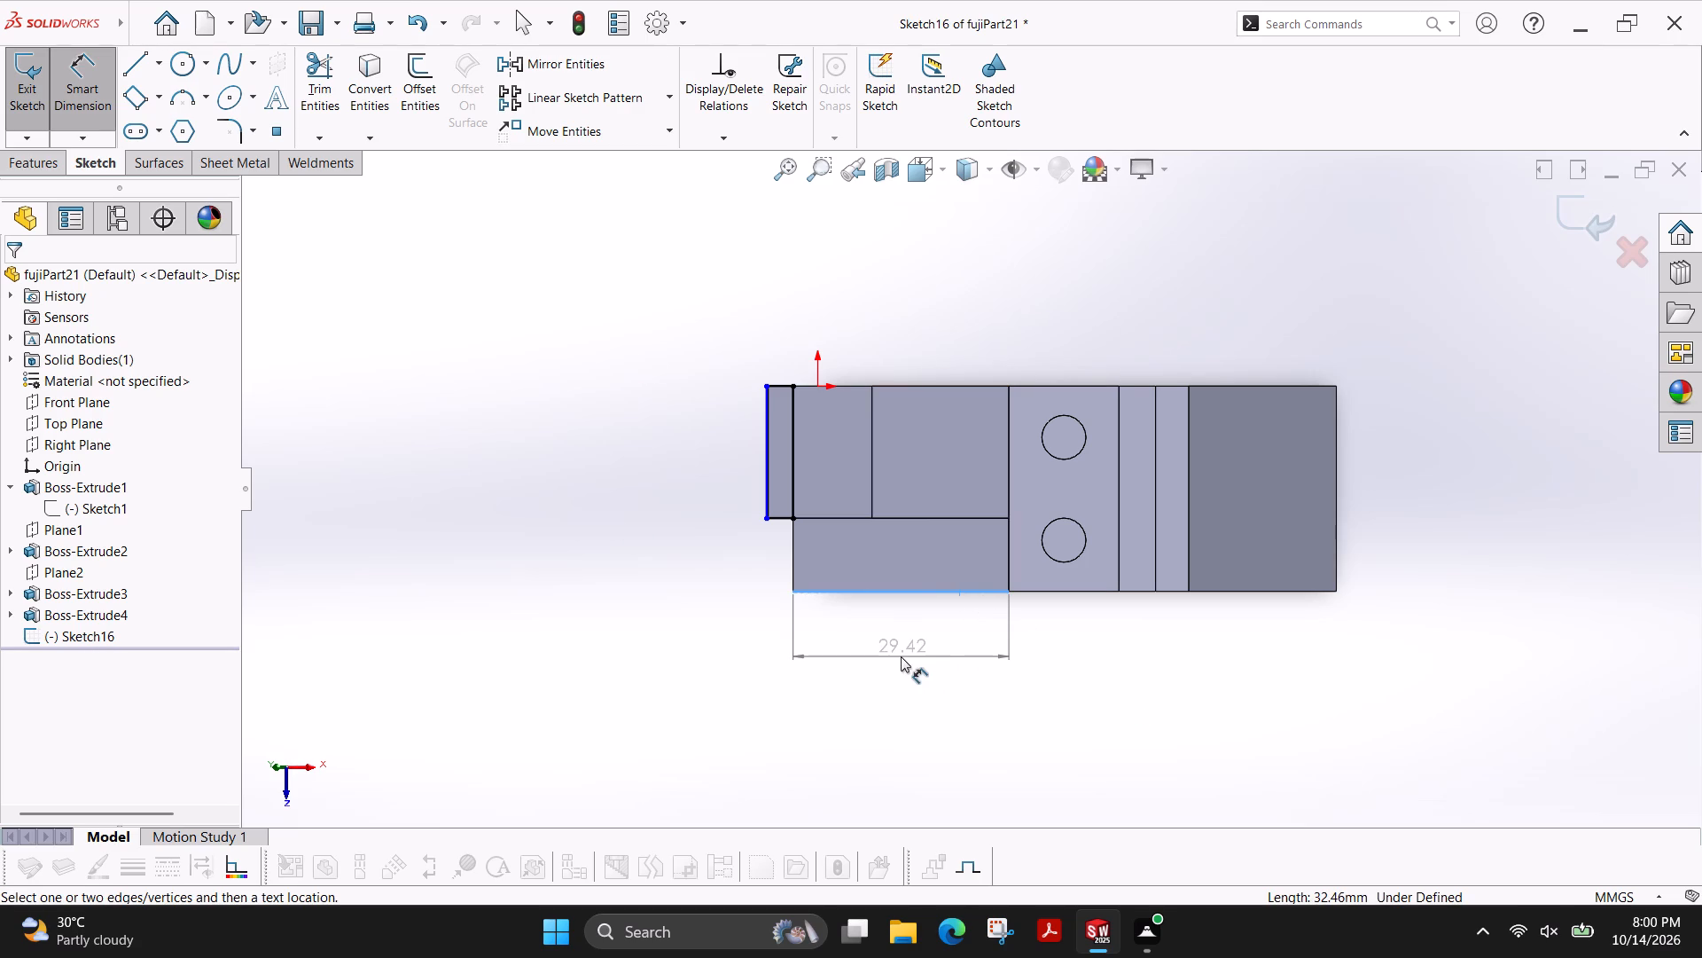
{"action": "key", "text": "Escape"}
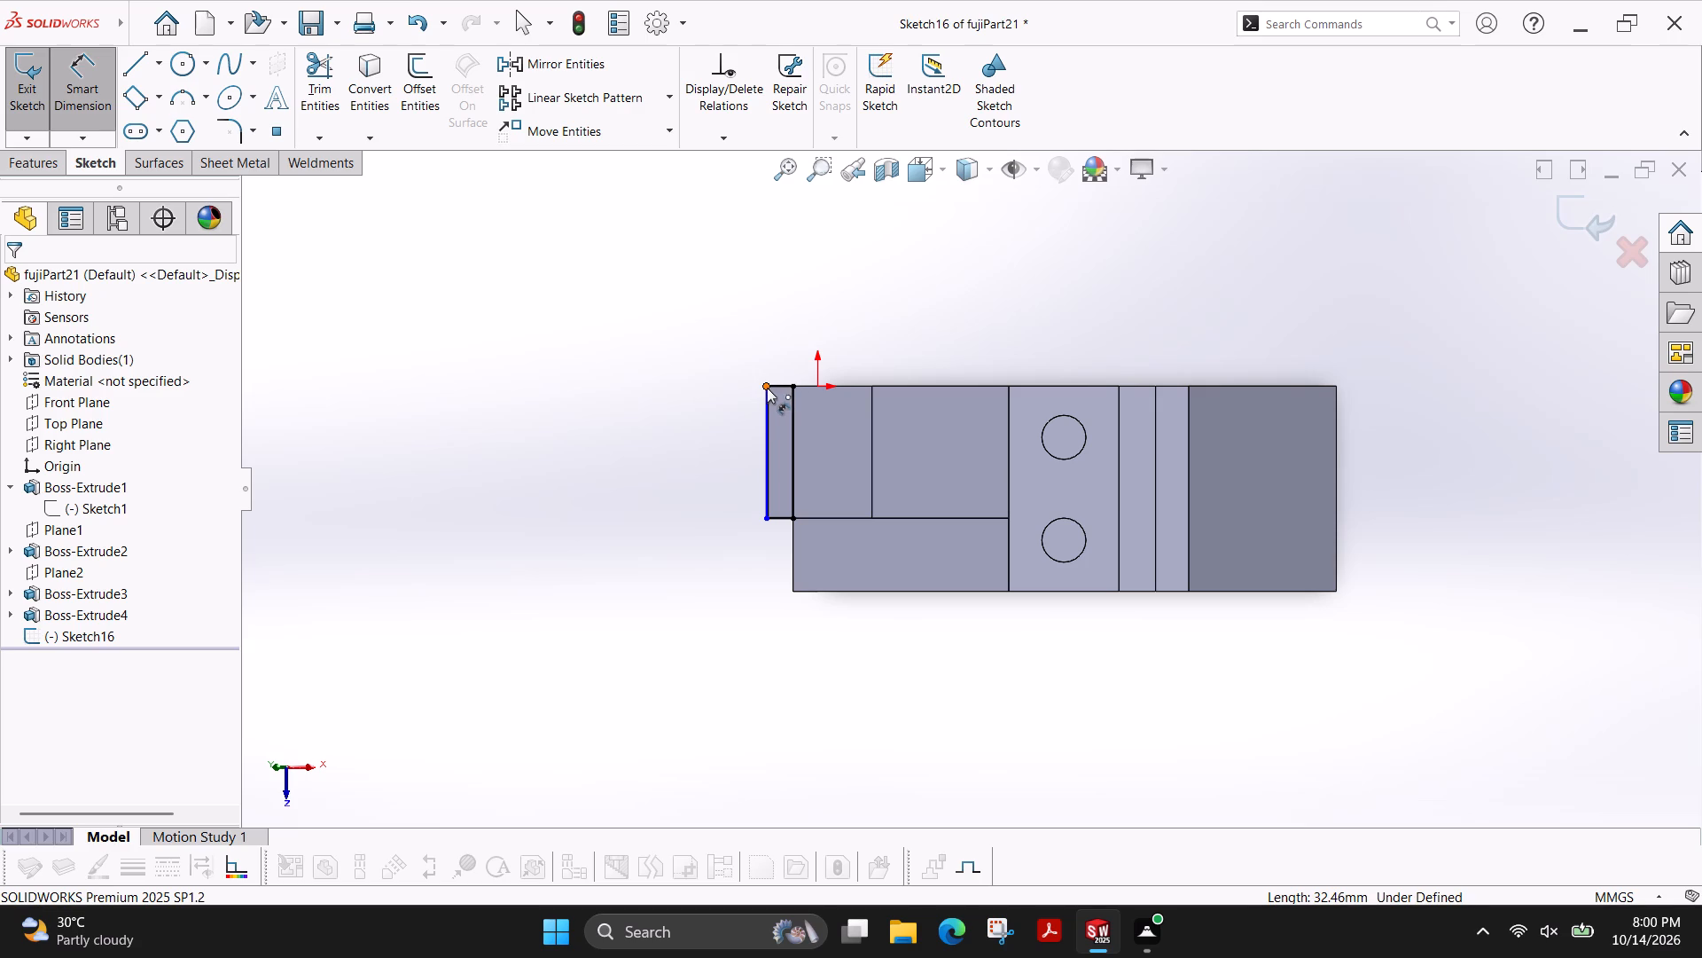
Check the distances from the rectangle's outer corner and the lower step's outer corner to the peg face and the block's far end with Smart Dimension.
{"action": "left_click", "coordinate": [766, 388]}
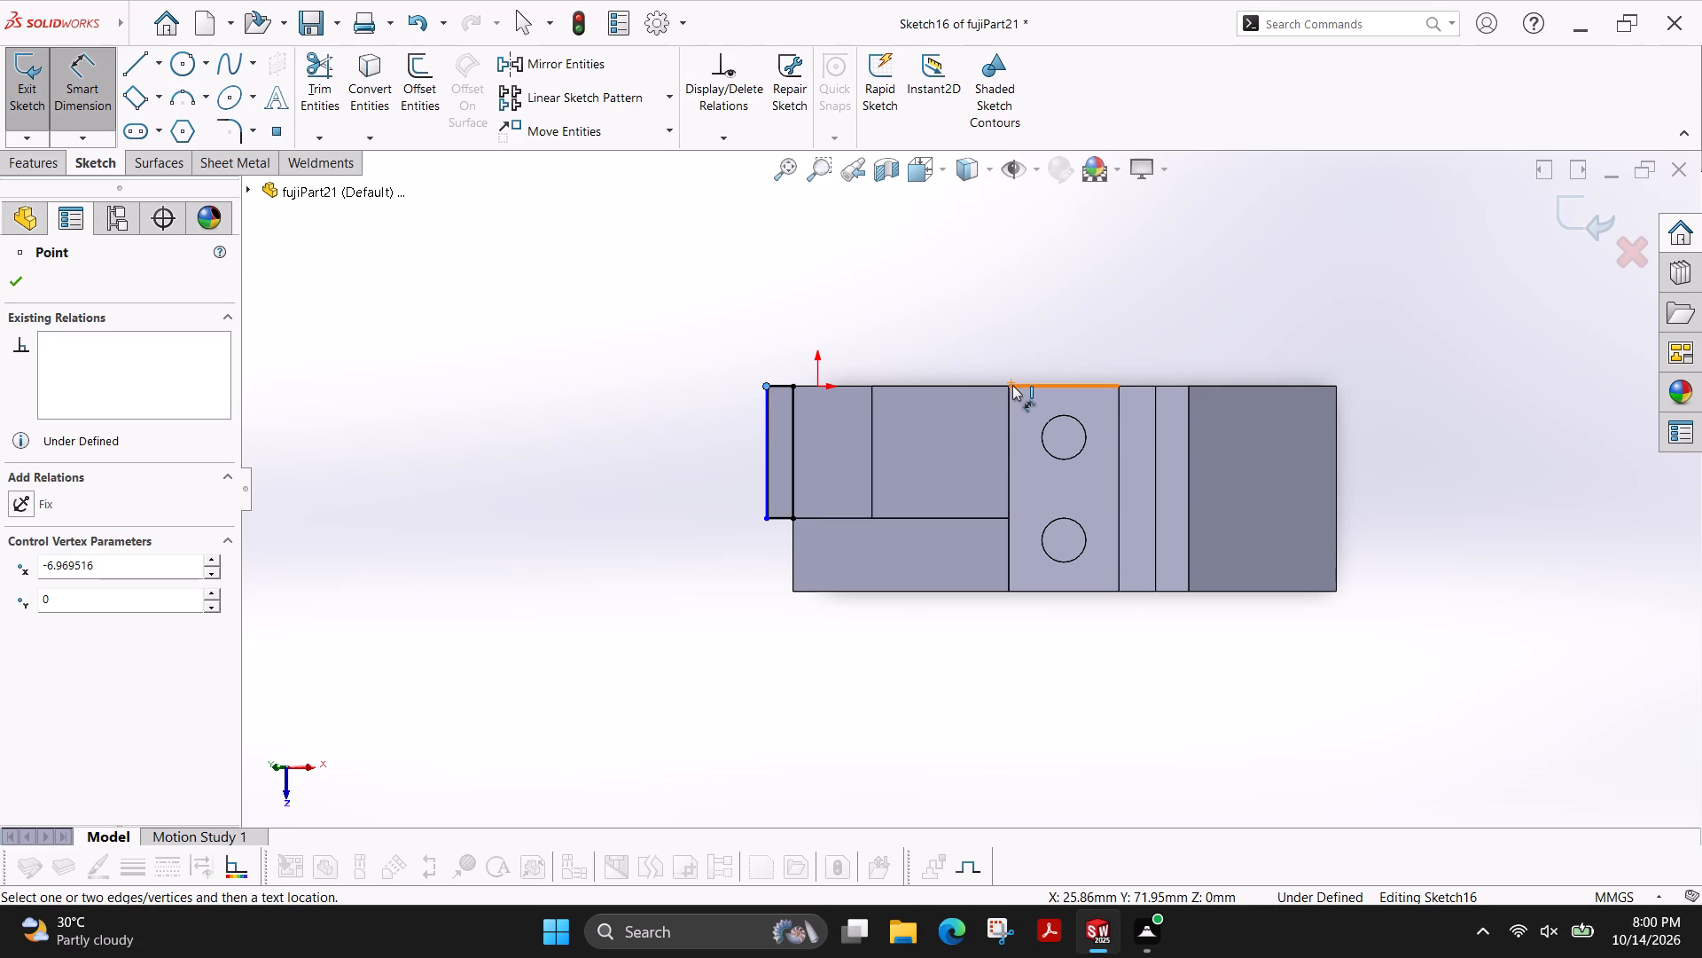
{"action": "left_click", "coordinate": [1007, 387]}
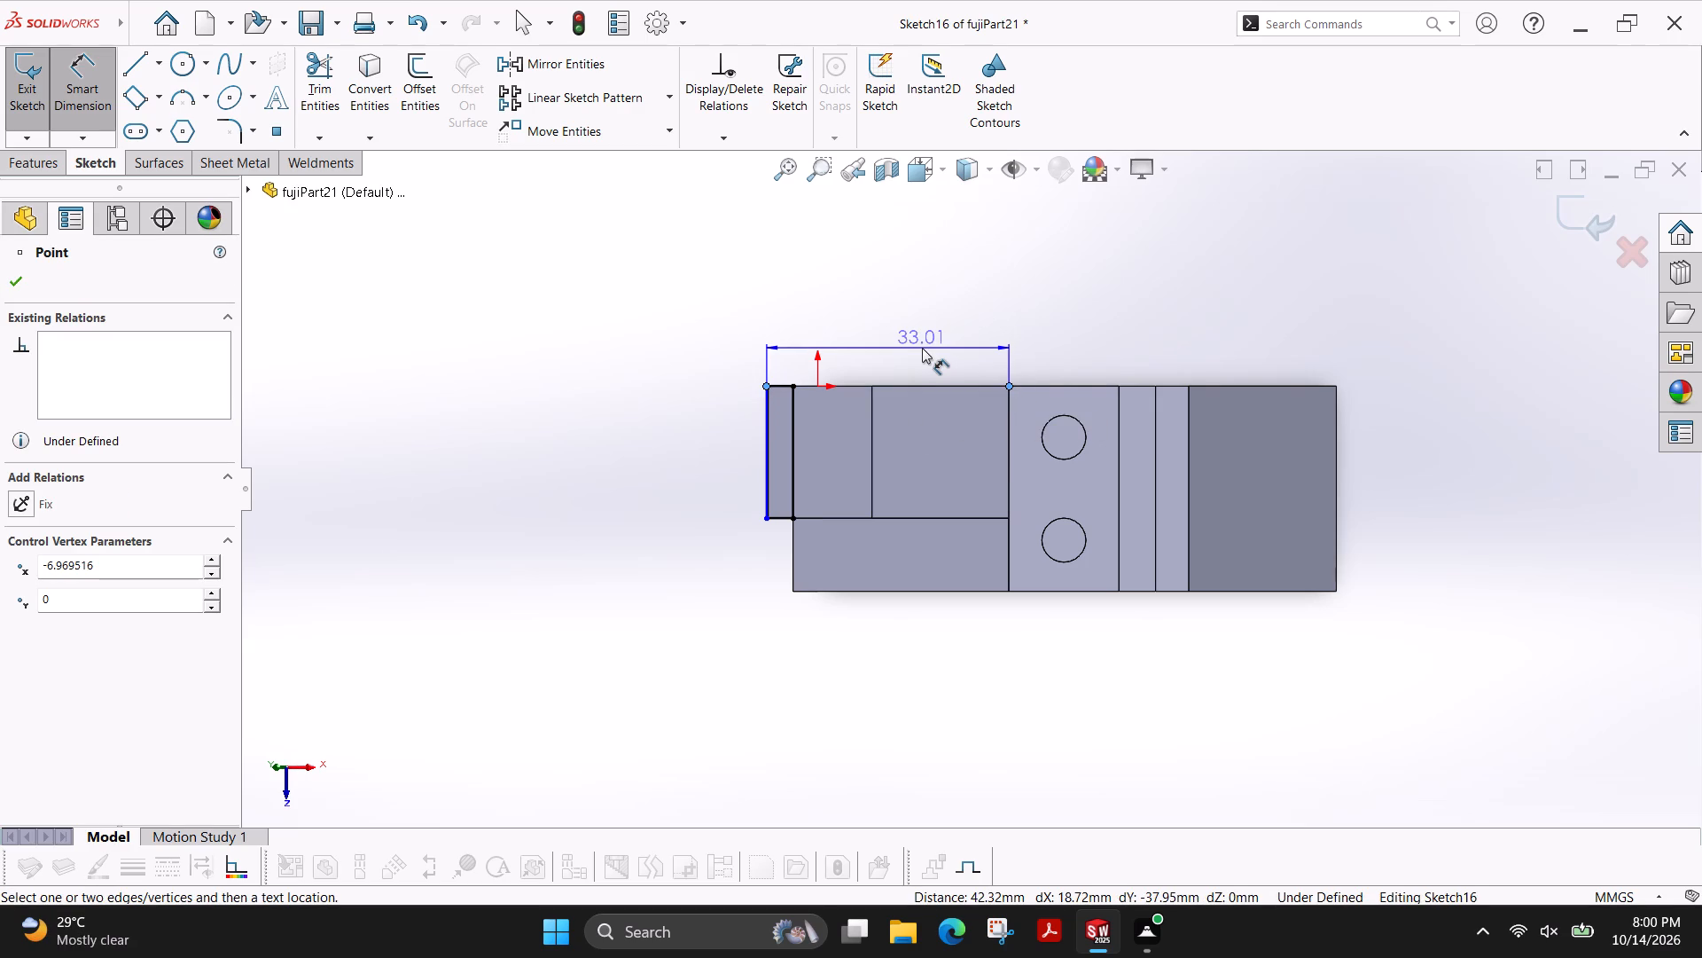
{"action": "key", "text": "Escape"}
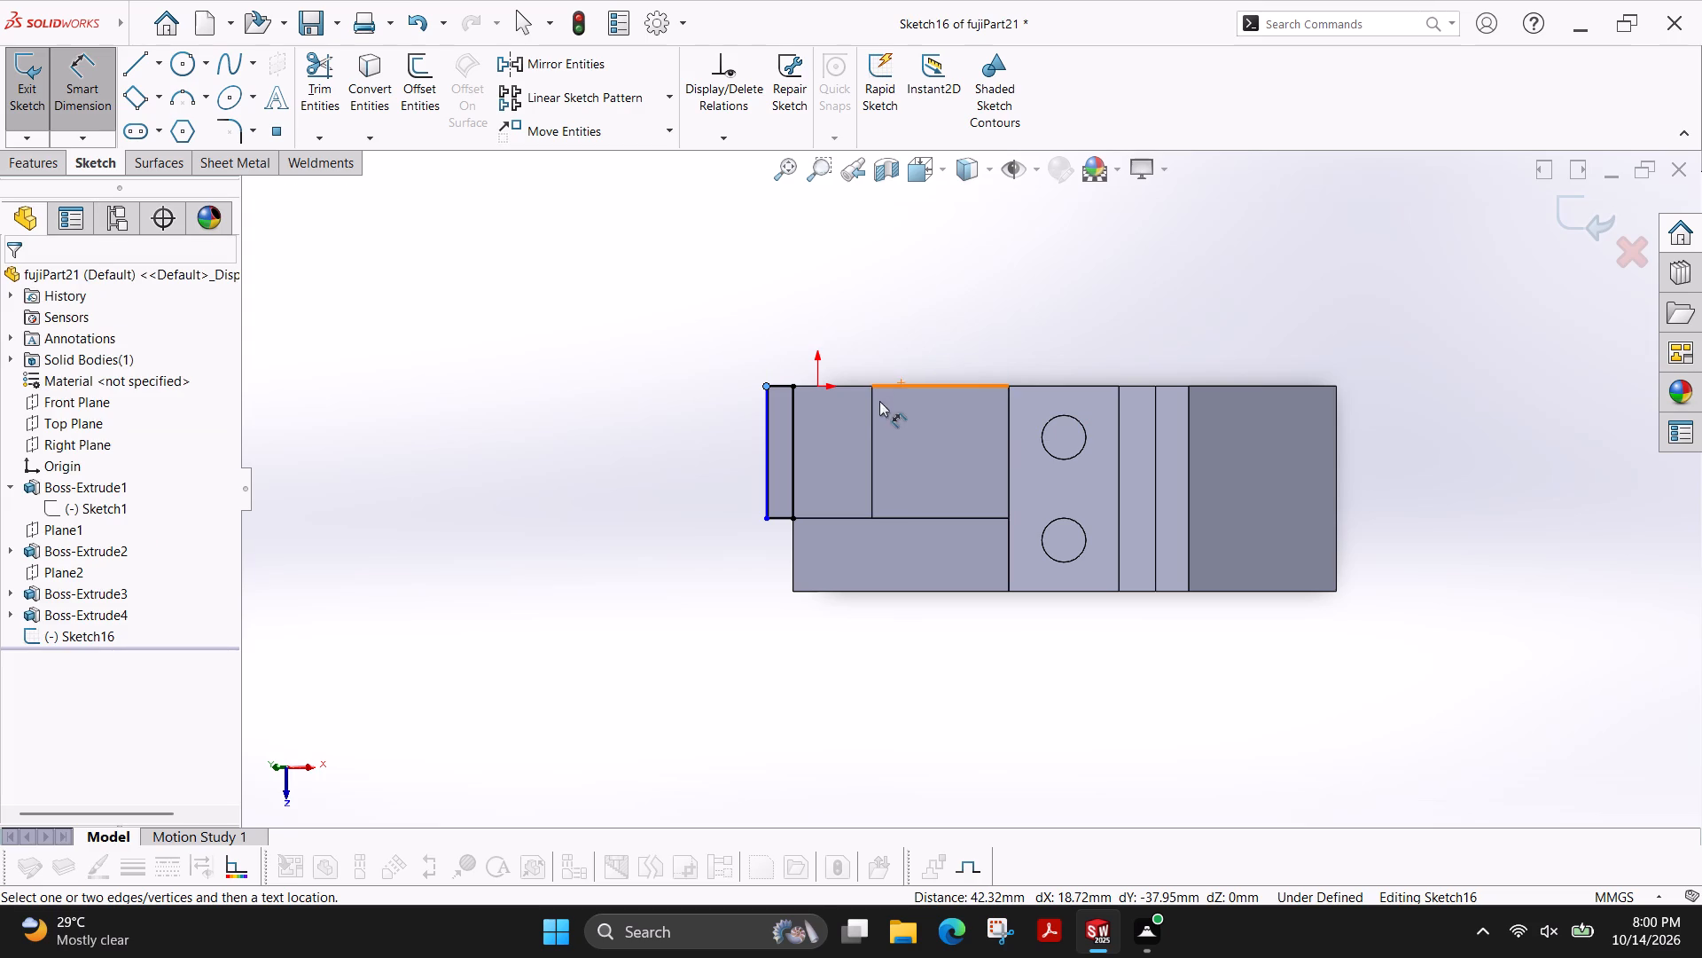
{"action": "left_click", "coordinate": [792, 593]}
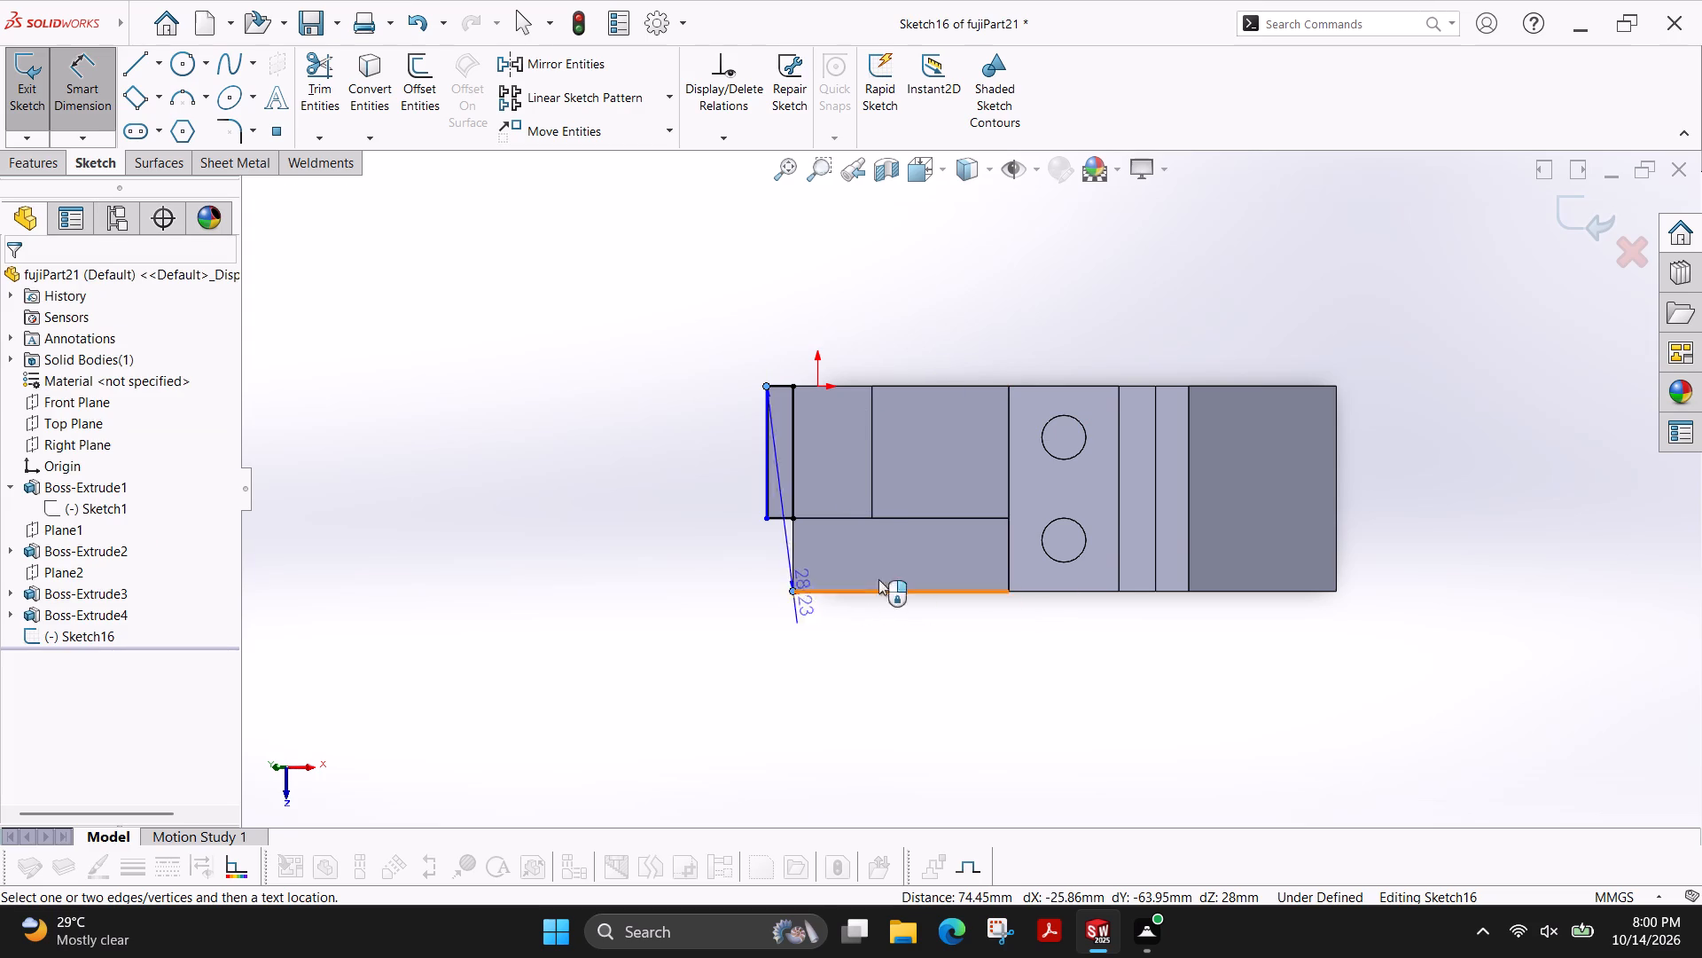
{"action": "key", "text": "Escape"}
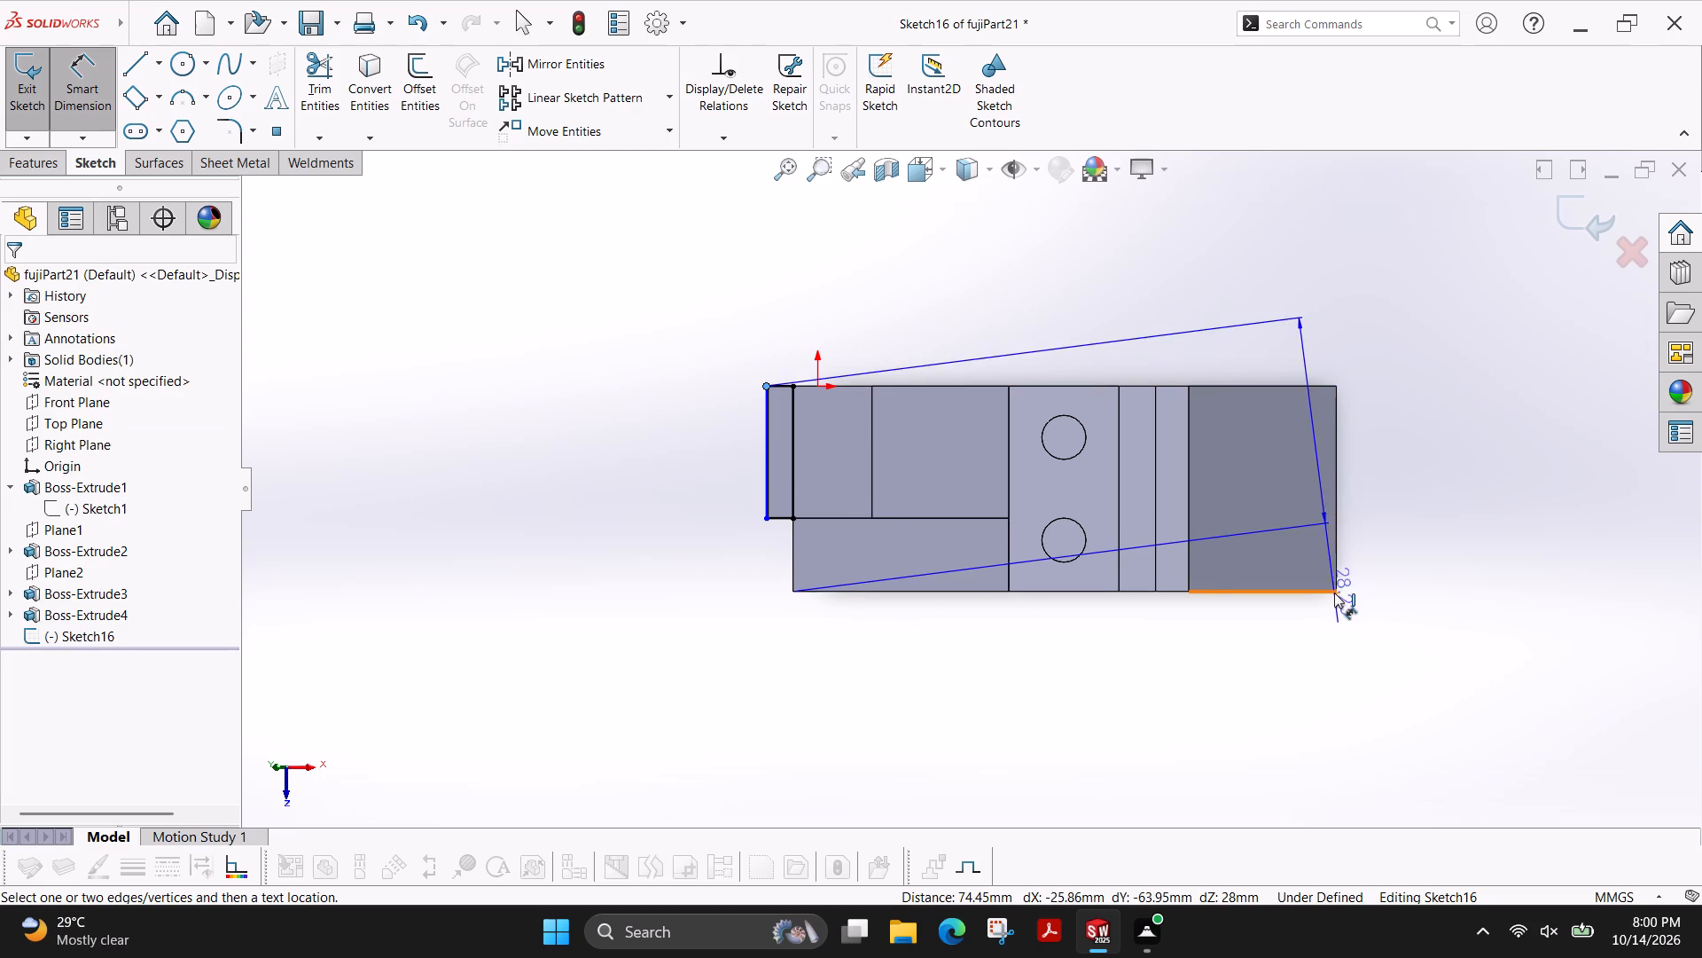
{"action": "key", "text": "Escape"}
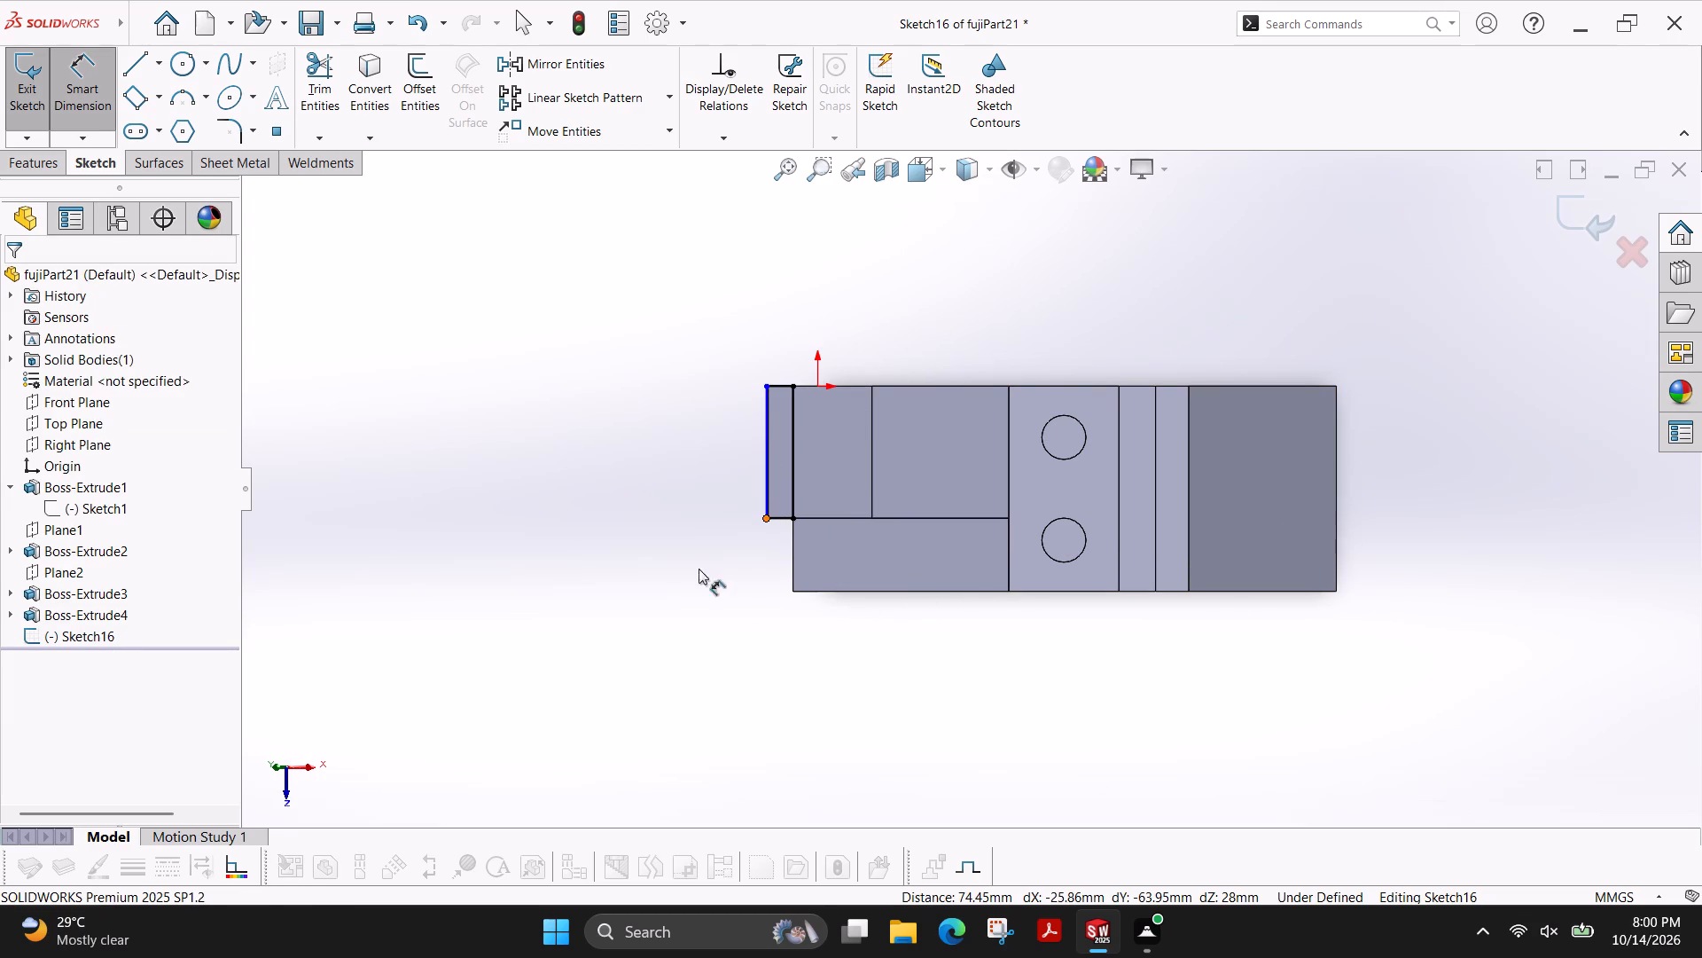
{"action": "left_click", "coordinate": [792, 593]}
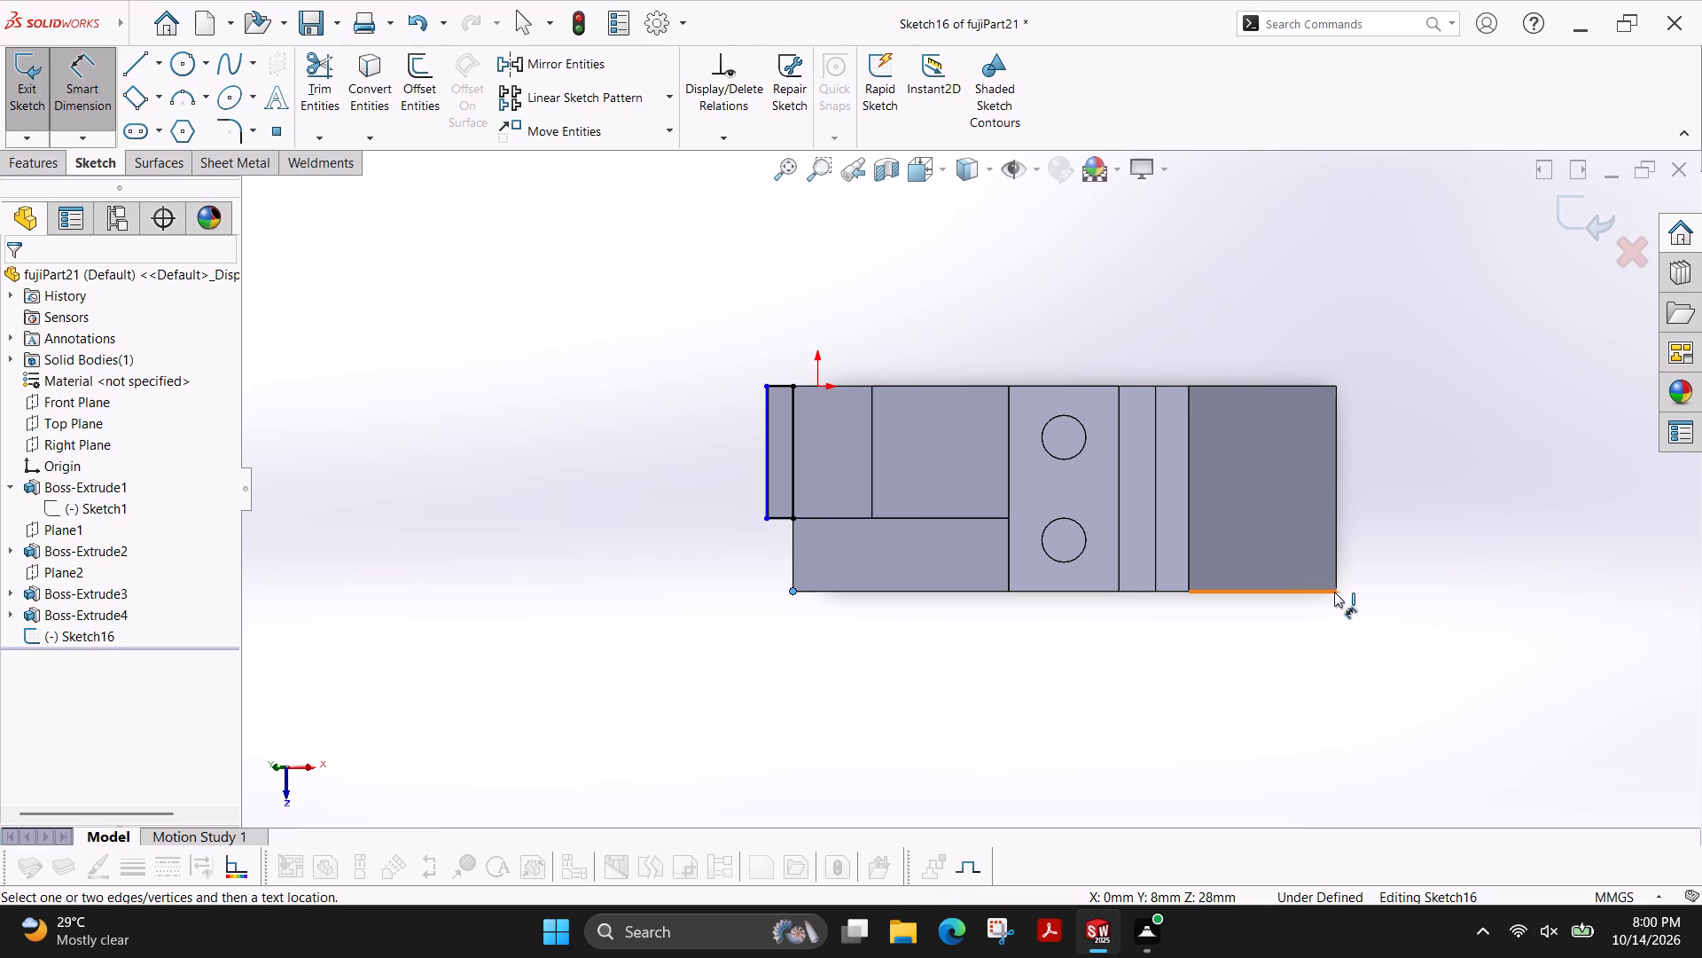
{"action": "scroll", "coordinate": [1333, 591], "scroll_direction": "down", "scroll_amount": 4}
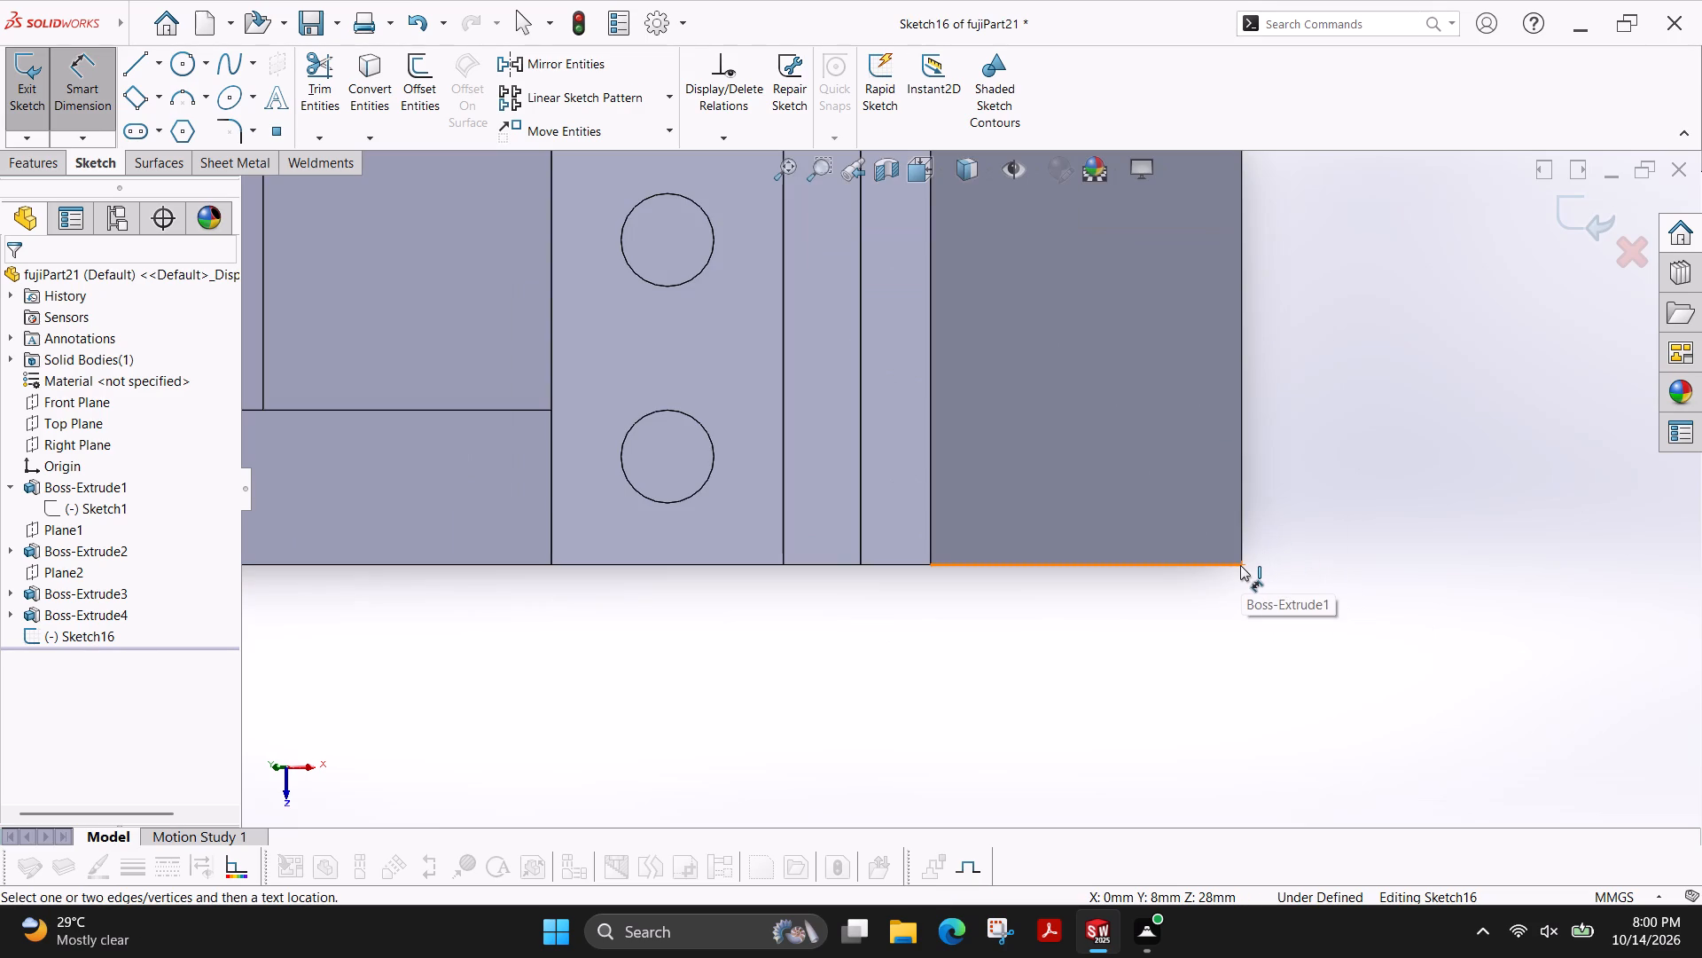
{"action": "left_click", "coordinate": [1242, 565]}
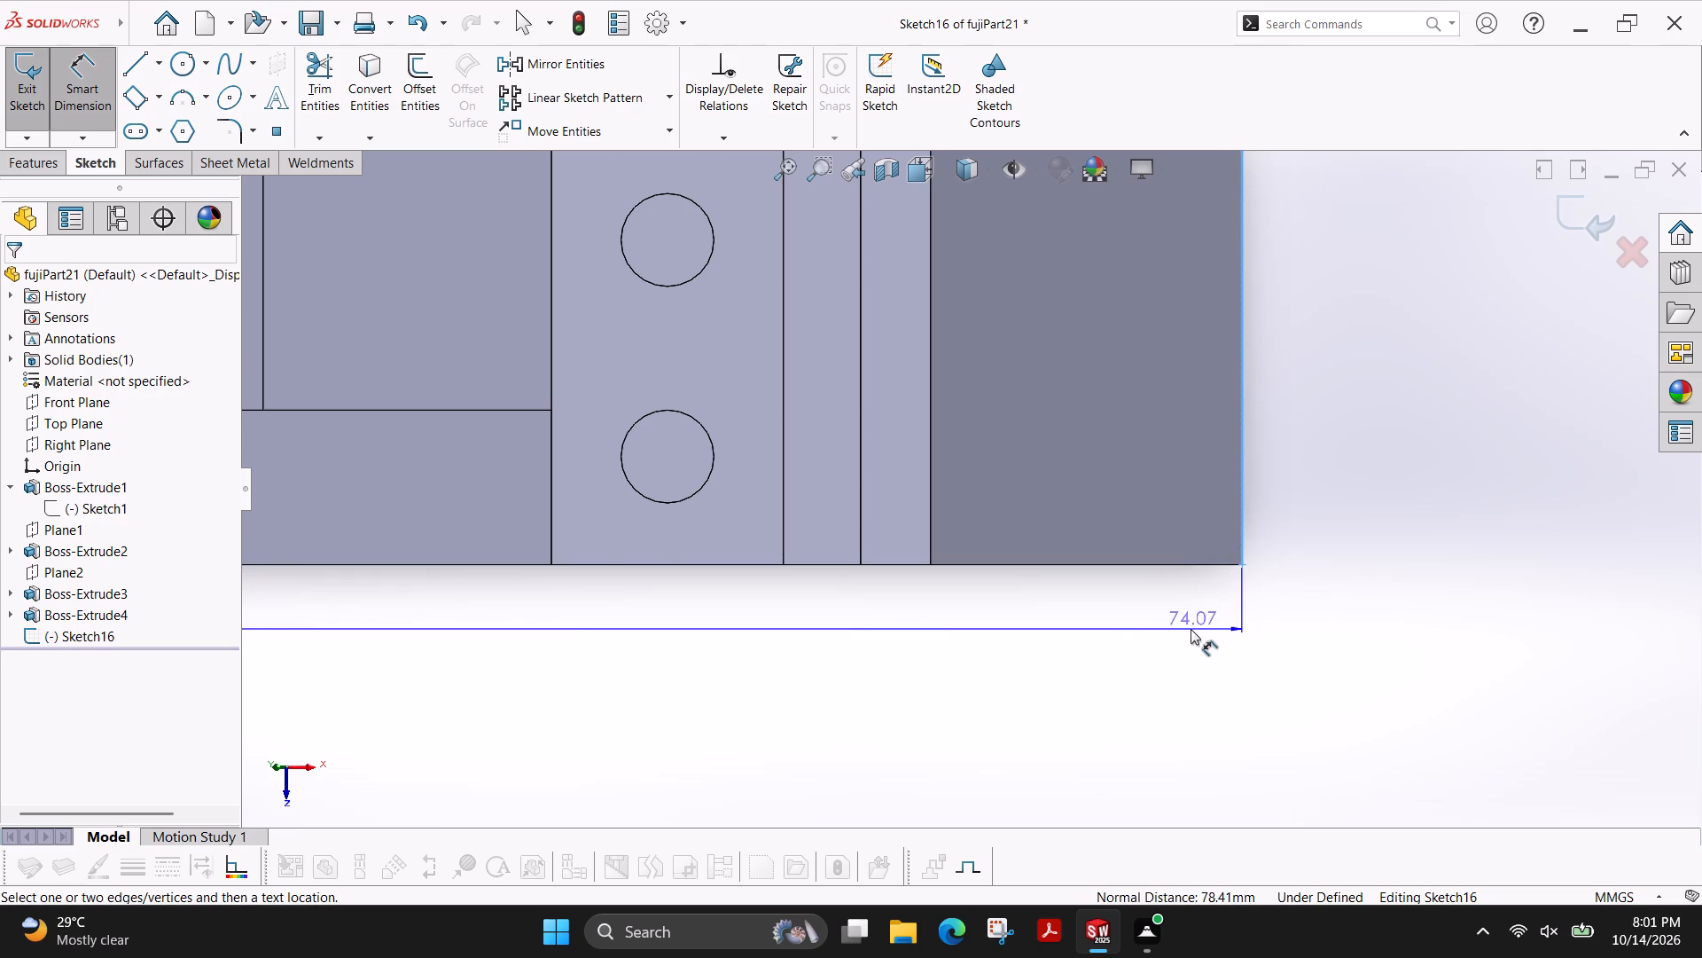
{"action": "scroll", "coordinate": [1173, 645], "scroll_direction": "down", "scroll_amount": 3}
{"action": "scroll", "coordinate": [1171, 645], "scroll_direction": "up", "scroll_amount": 4}
{"action": "scroll", "coordinate": [628, 529], "scroll_direction": "up", "scroll_amount": 2}
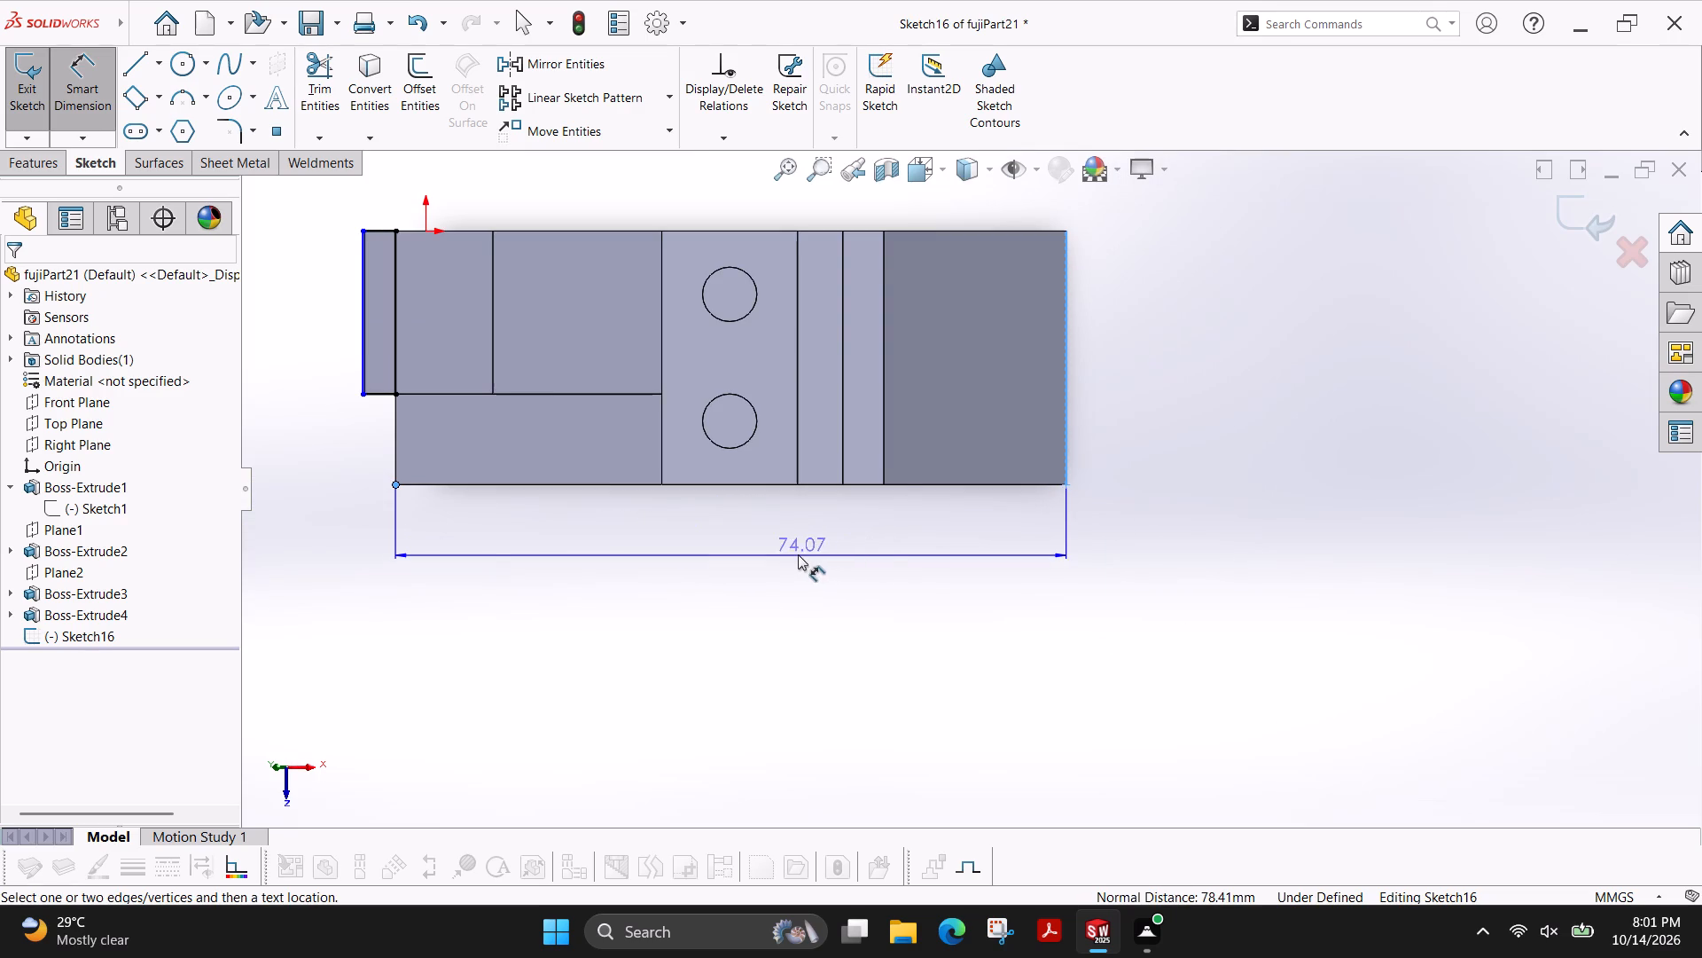
{"action": "scroll", "coordinate": [792, 555], "scroll_direction": "up", "scroll_amount": 1}
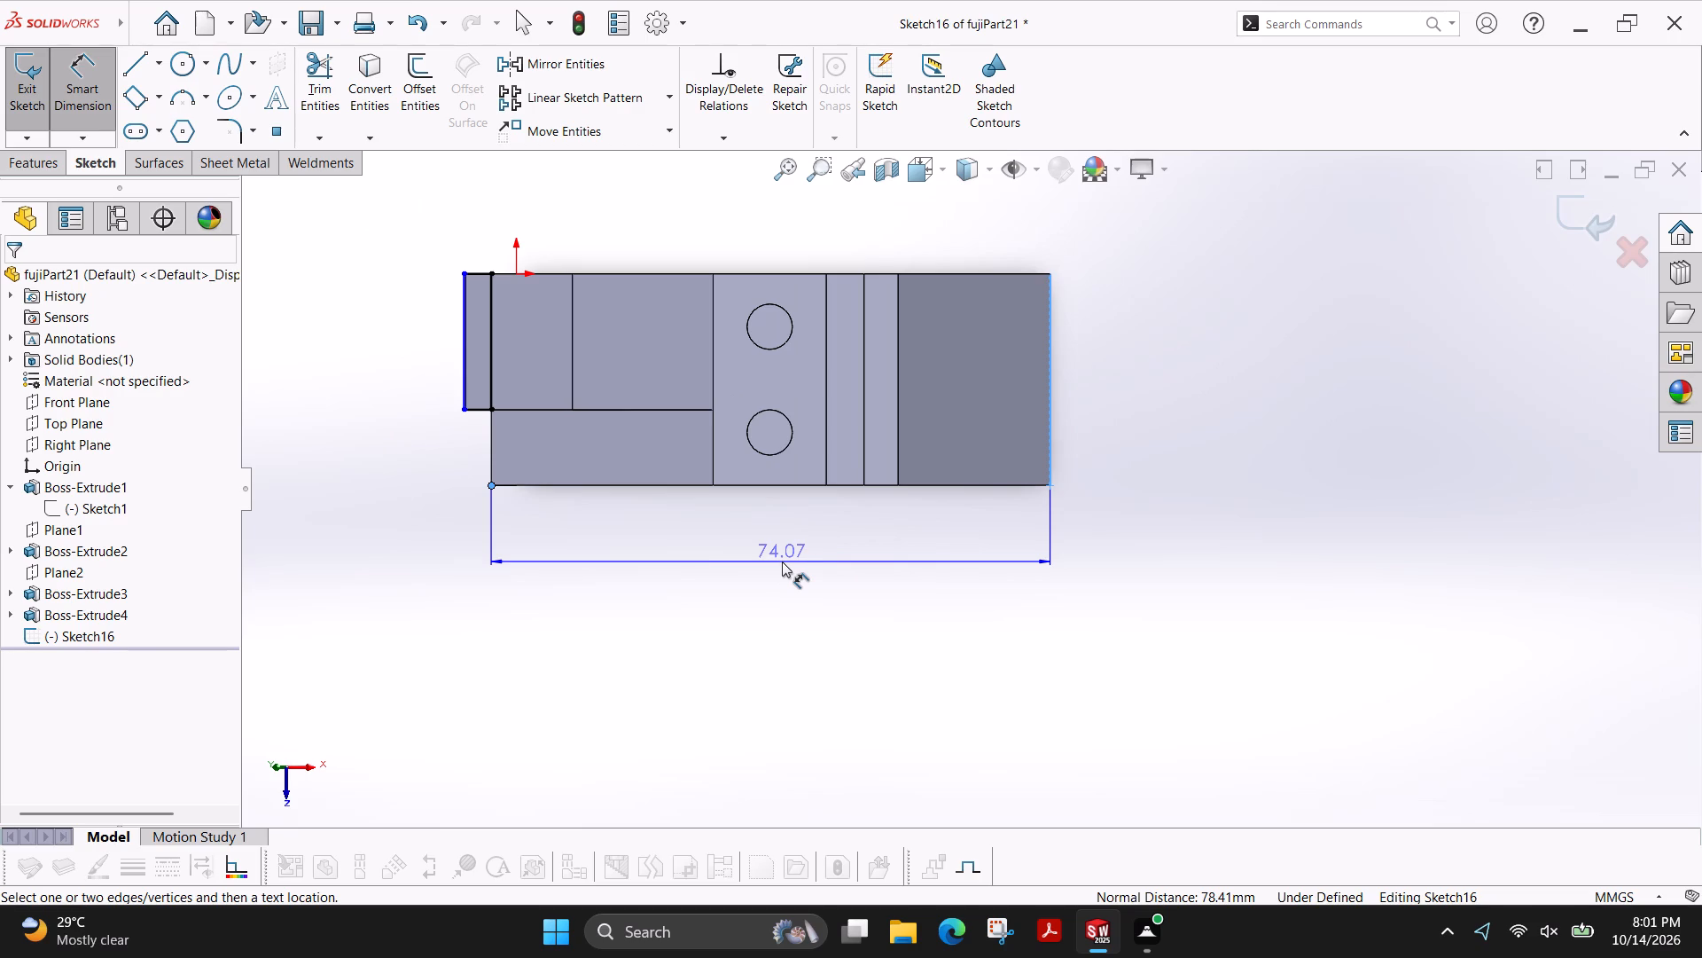
{"action": "key", "text": "Escape"}
{"action": "scroll", "coordinate": [708, 544], "scroll_direction": "up", "scroll_amount": 1}
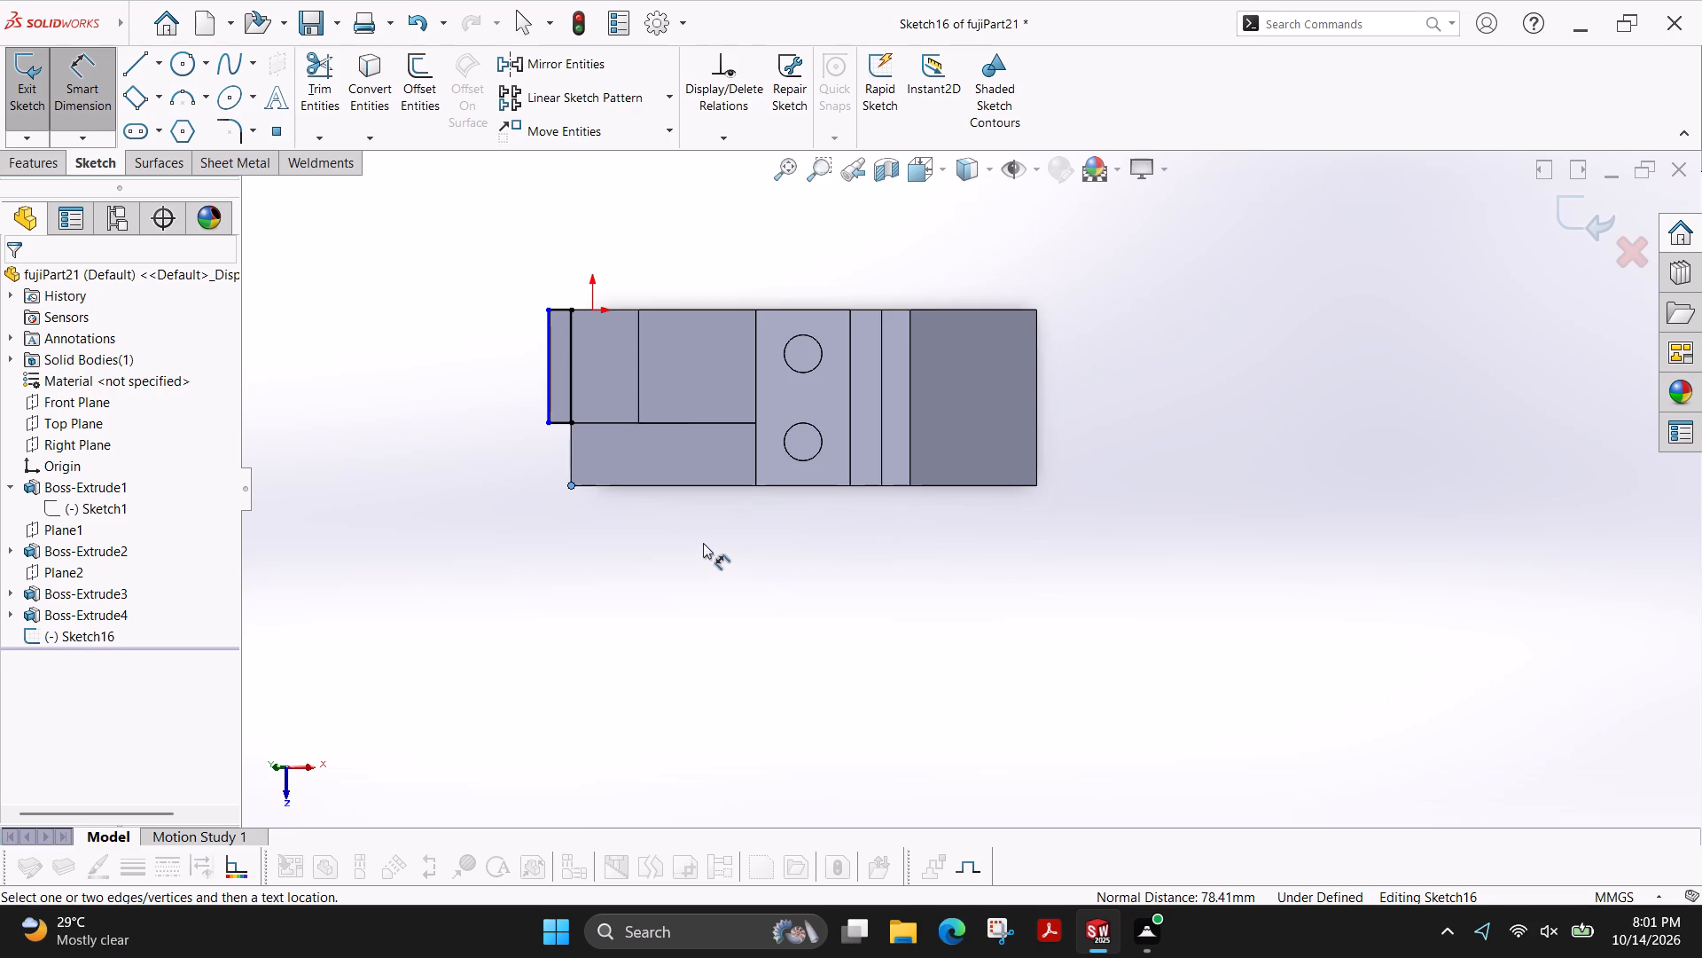
Delete all four lines of the narrow rectangle over the stepped end's overhang and exit its sketch.
{"action": "middle_click_drag", "start_coordinate": [474, 601], "coordinate": [474, 536], "text": "ctrl+shift"}
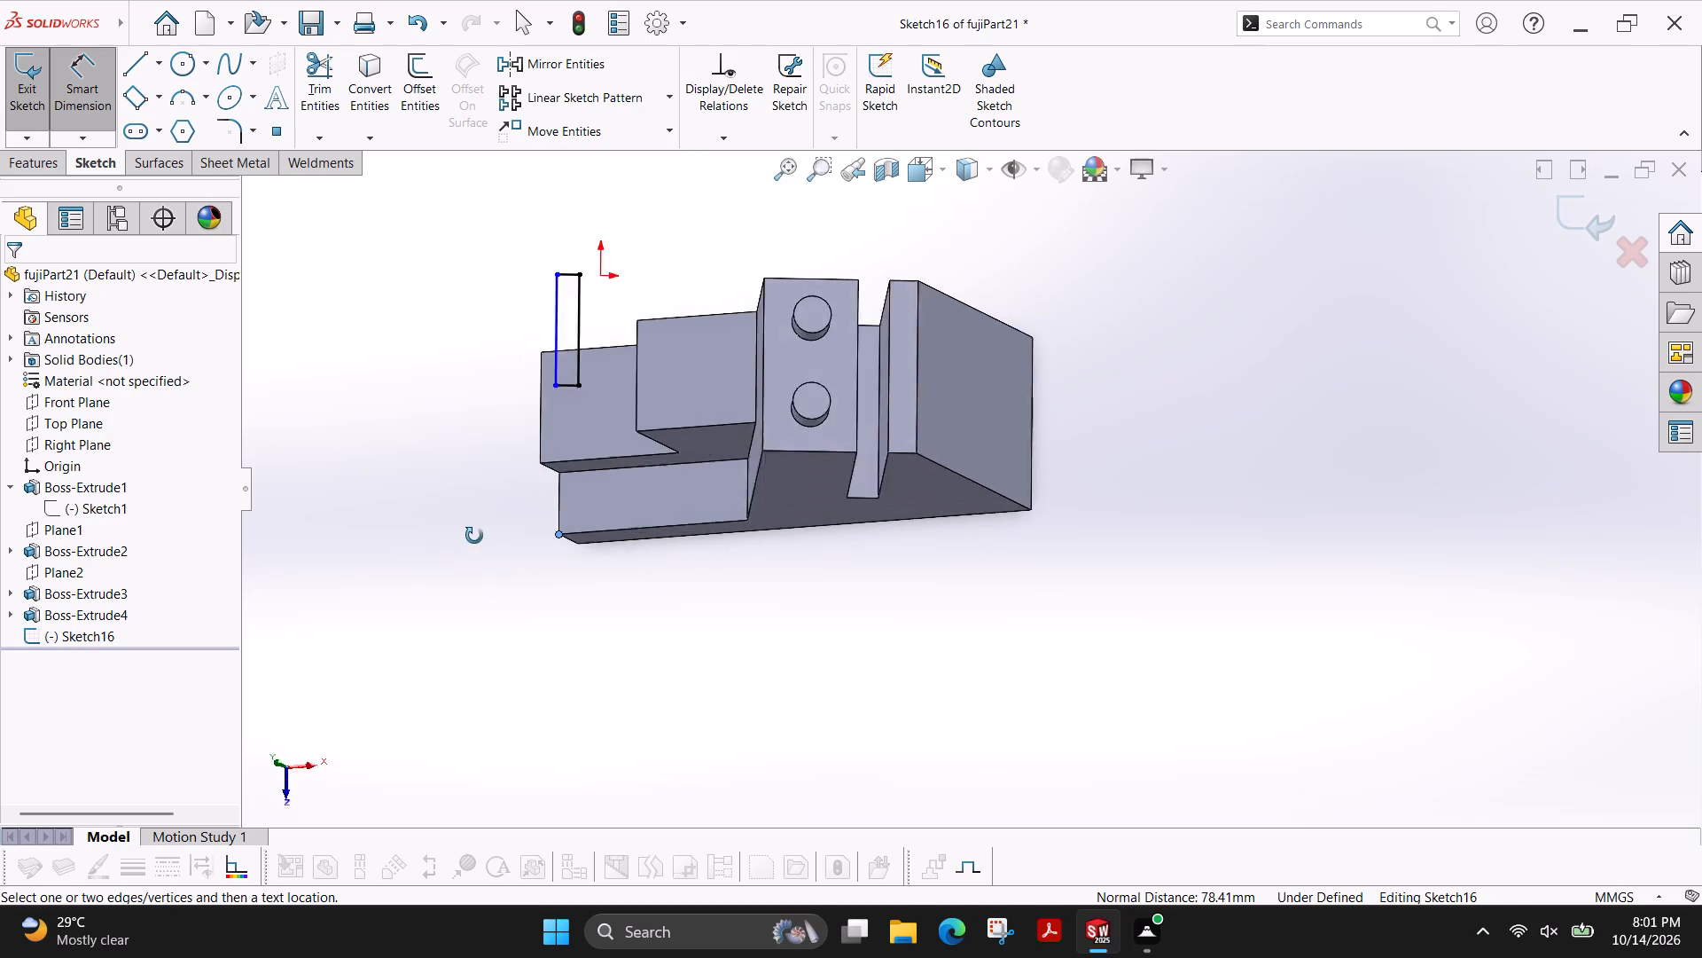
{"action": "middle_click_drag", "start_coordinate": [474, 536], "coordinate": [472, 482], "text": "ctrl+shift"}
{"action": "left_click_drag", "start_coordinate": [592, 300], "coordinate": [505, 300]}
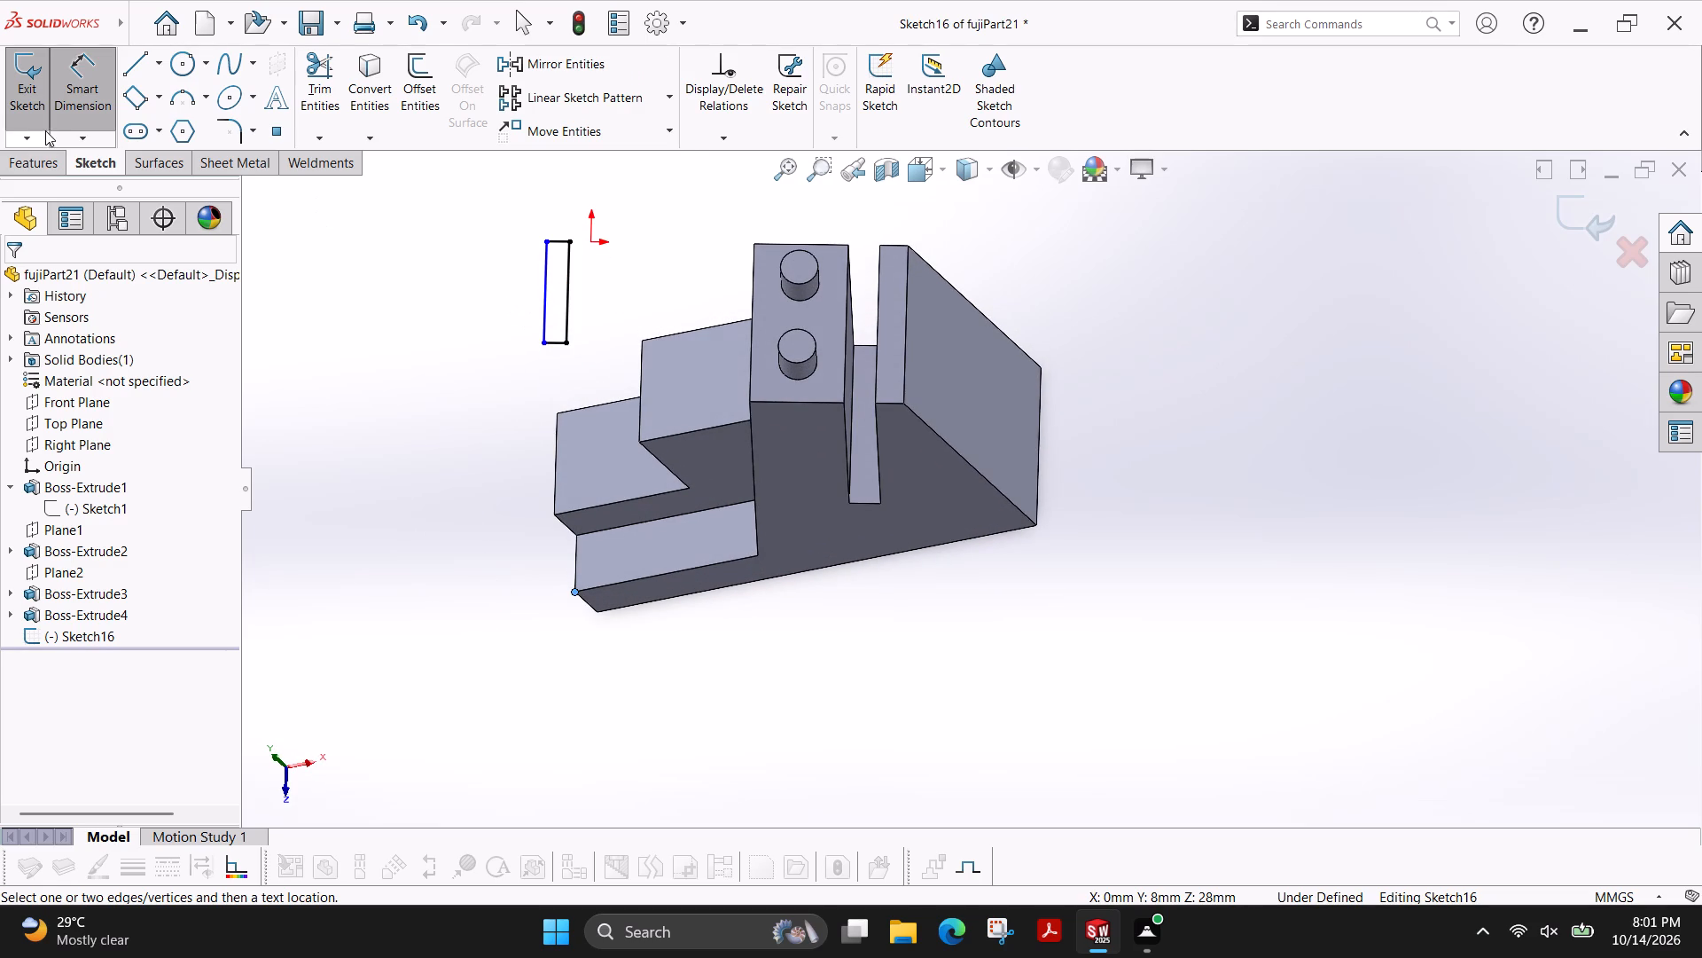
{"action": "key", "text": "Escape"}
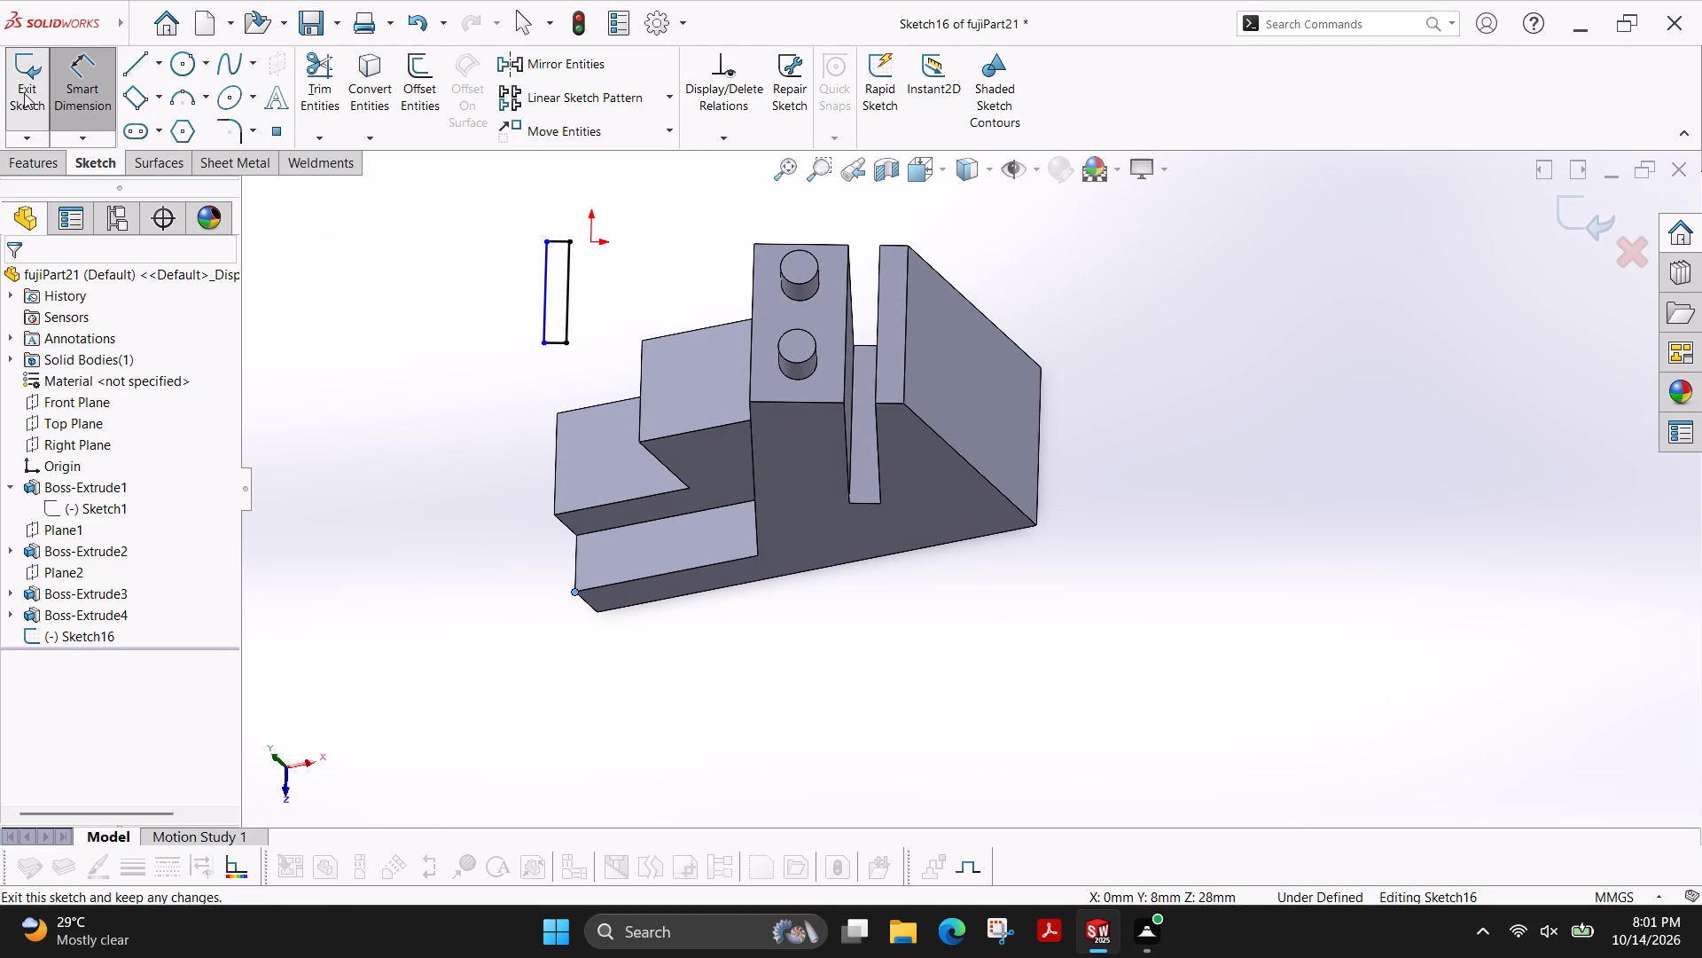
{"action": "left_click", "coordinate": [24, 93]}
{"action": "left_click_drag", "start_coordinate": [605, 302], "coordinate": [545, 298]}
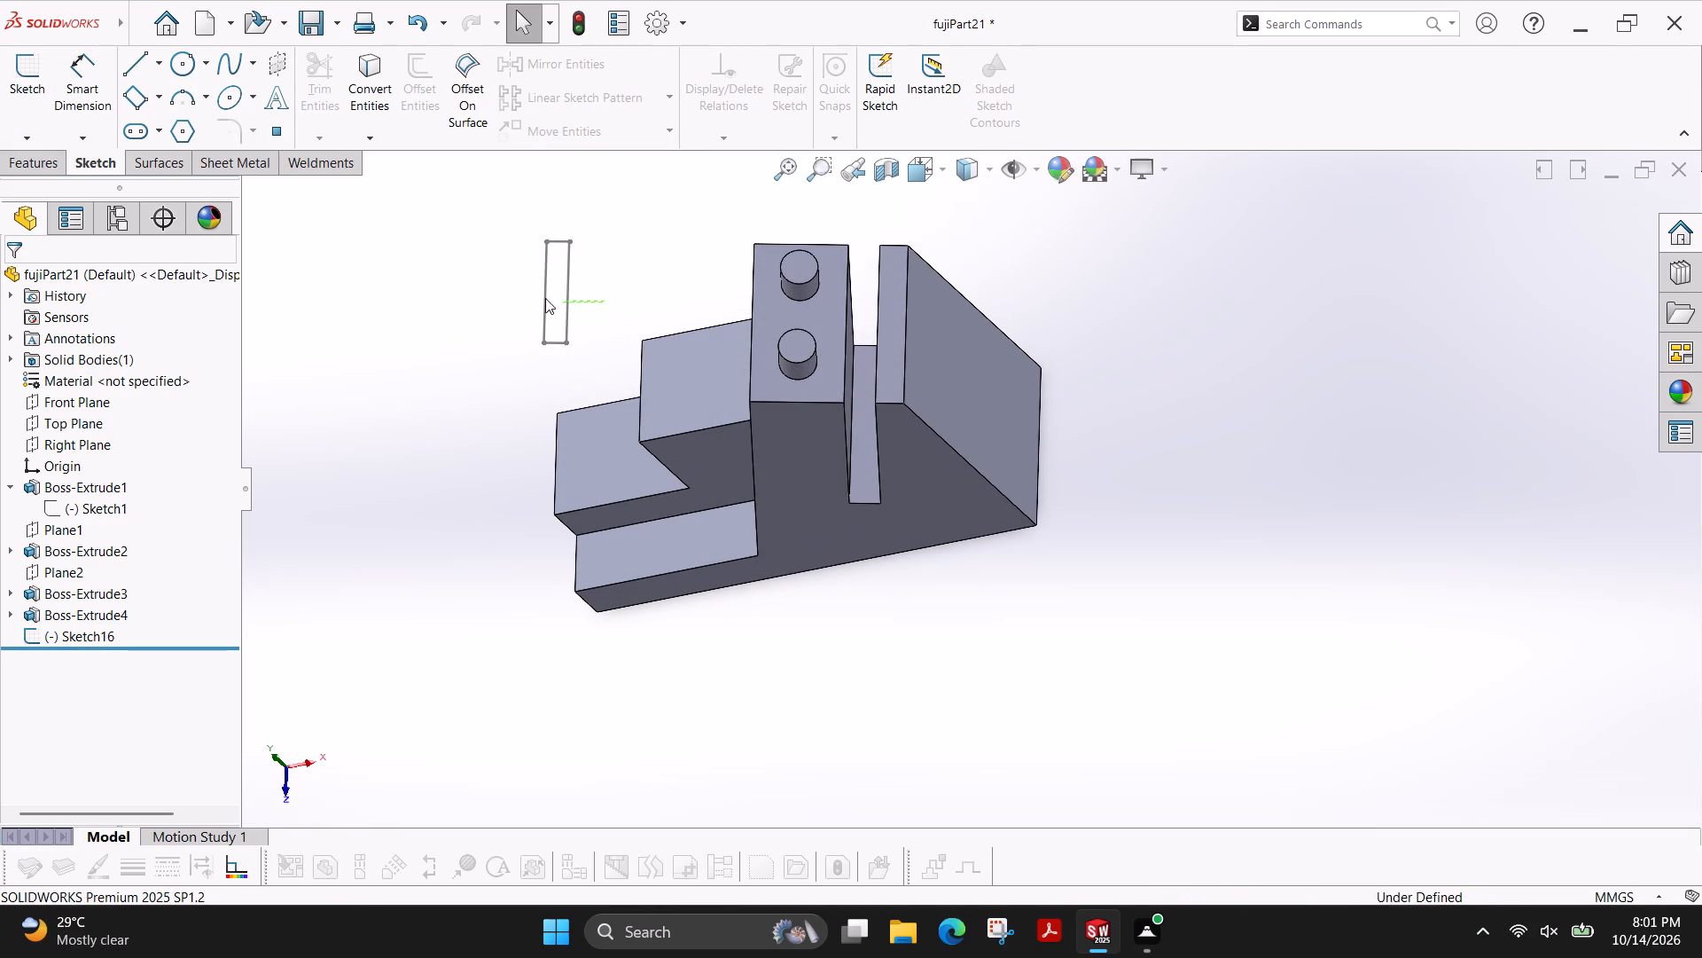
{"action": "left_click_drag", "start_coordinate": [545, 298], "coordinate": [499, 269]}
{"action": "left_click", "coordinate": [566, 283]}
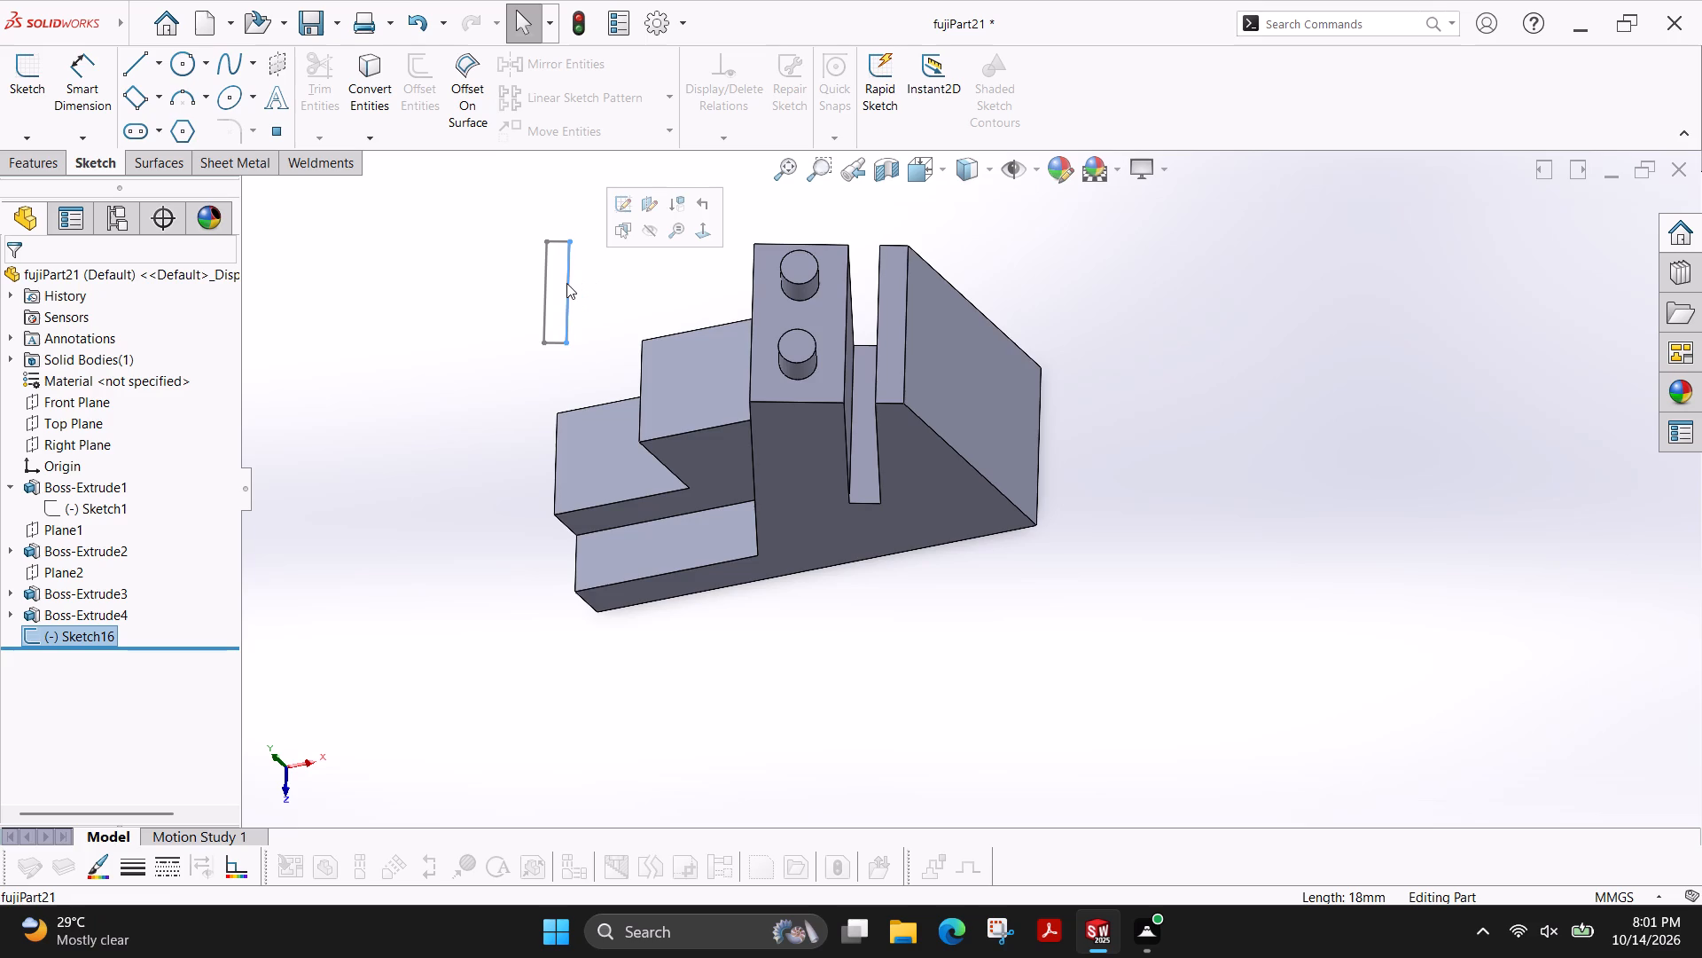
{"action": "double_click", "coordinate": [566, 283]}
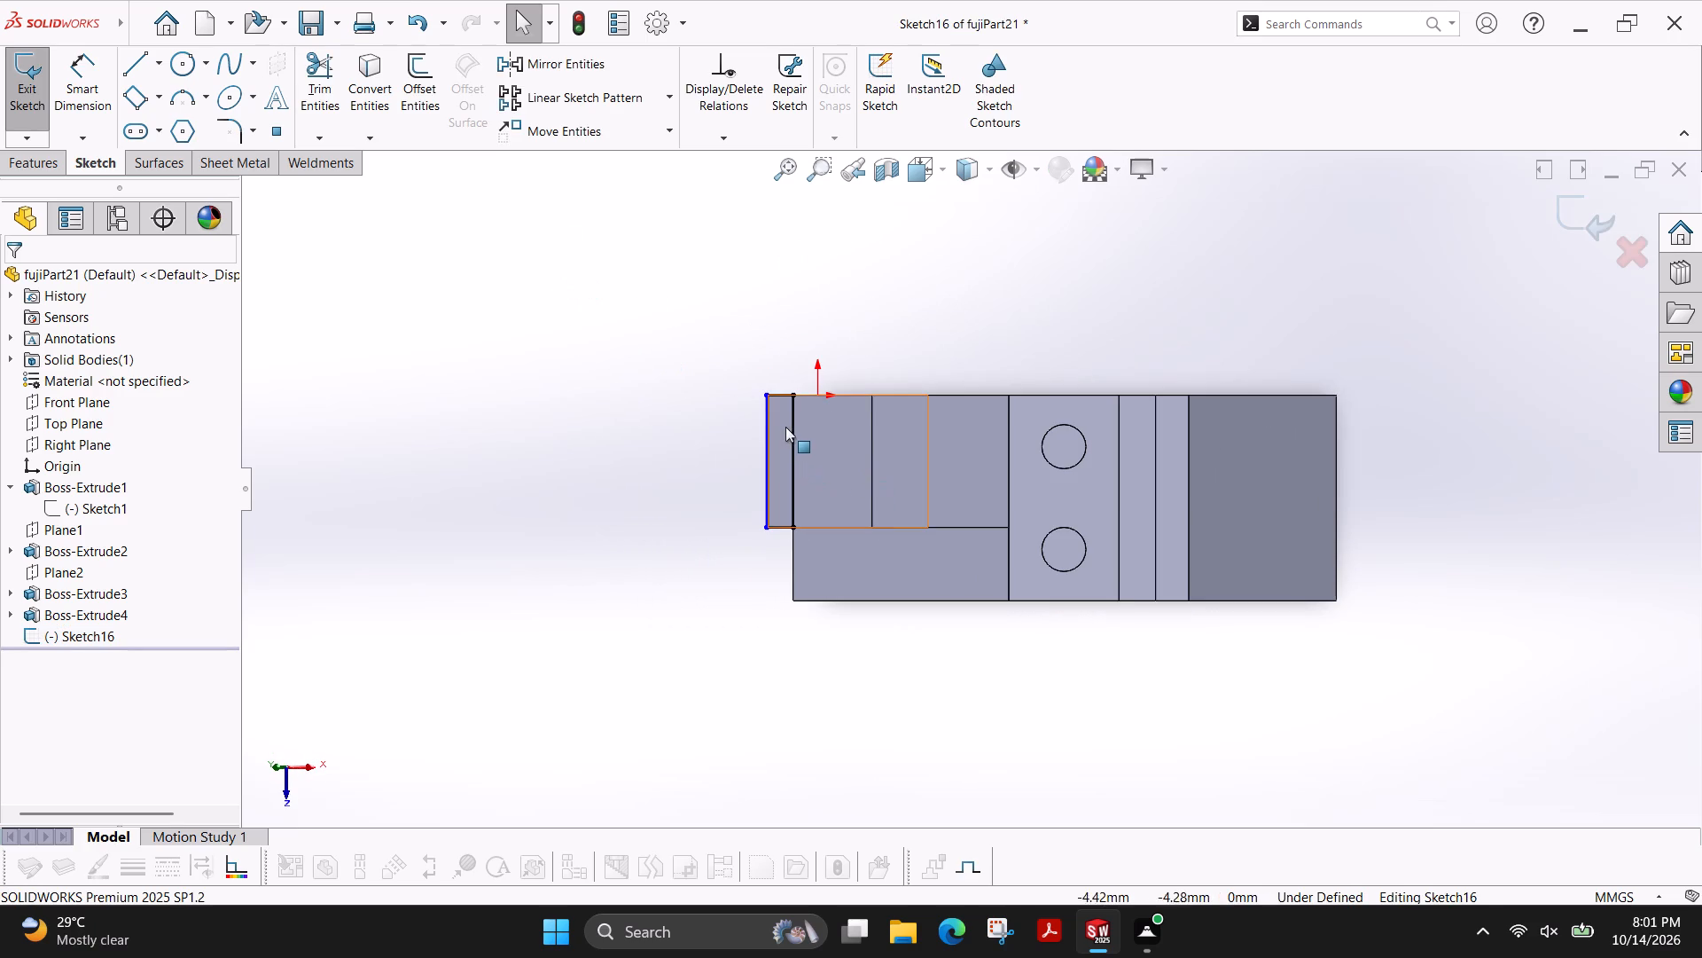
{"action": "left_click_drag", "start_coordinate": [730, 350], "coordinate": [811, 580]}
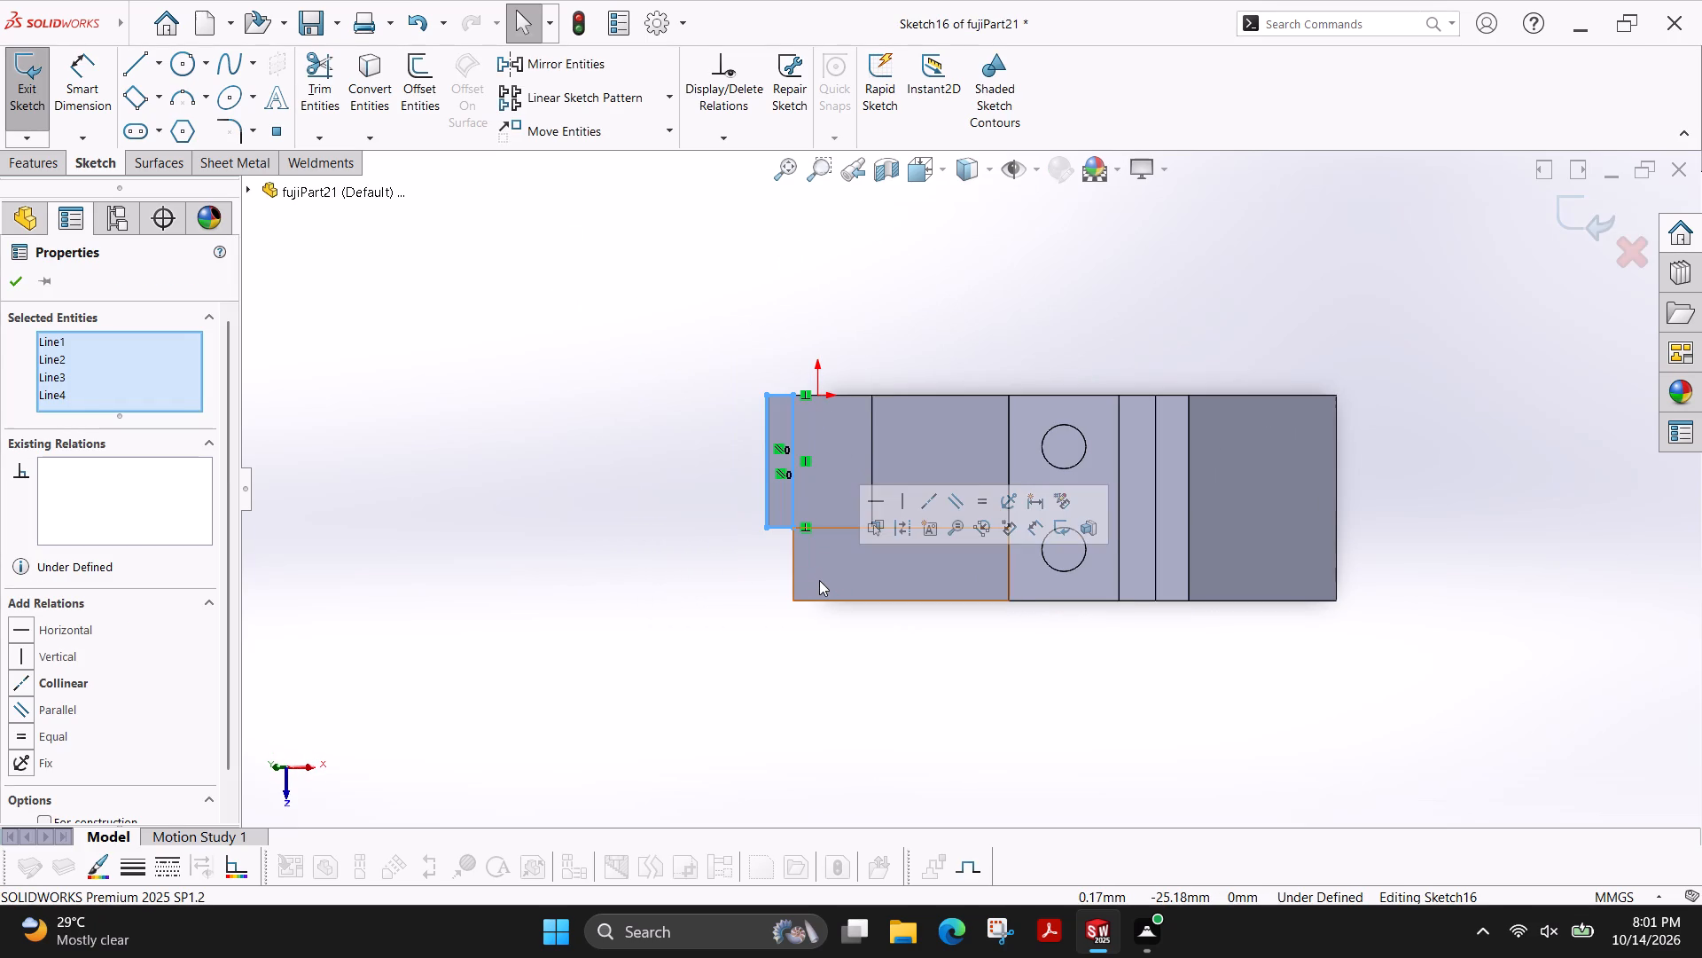
{"action": "key", "text": "Delete"}
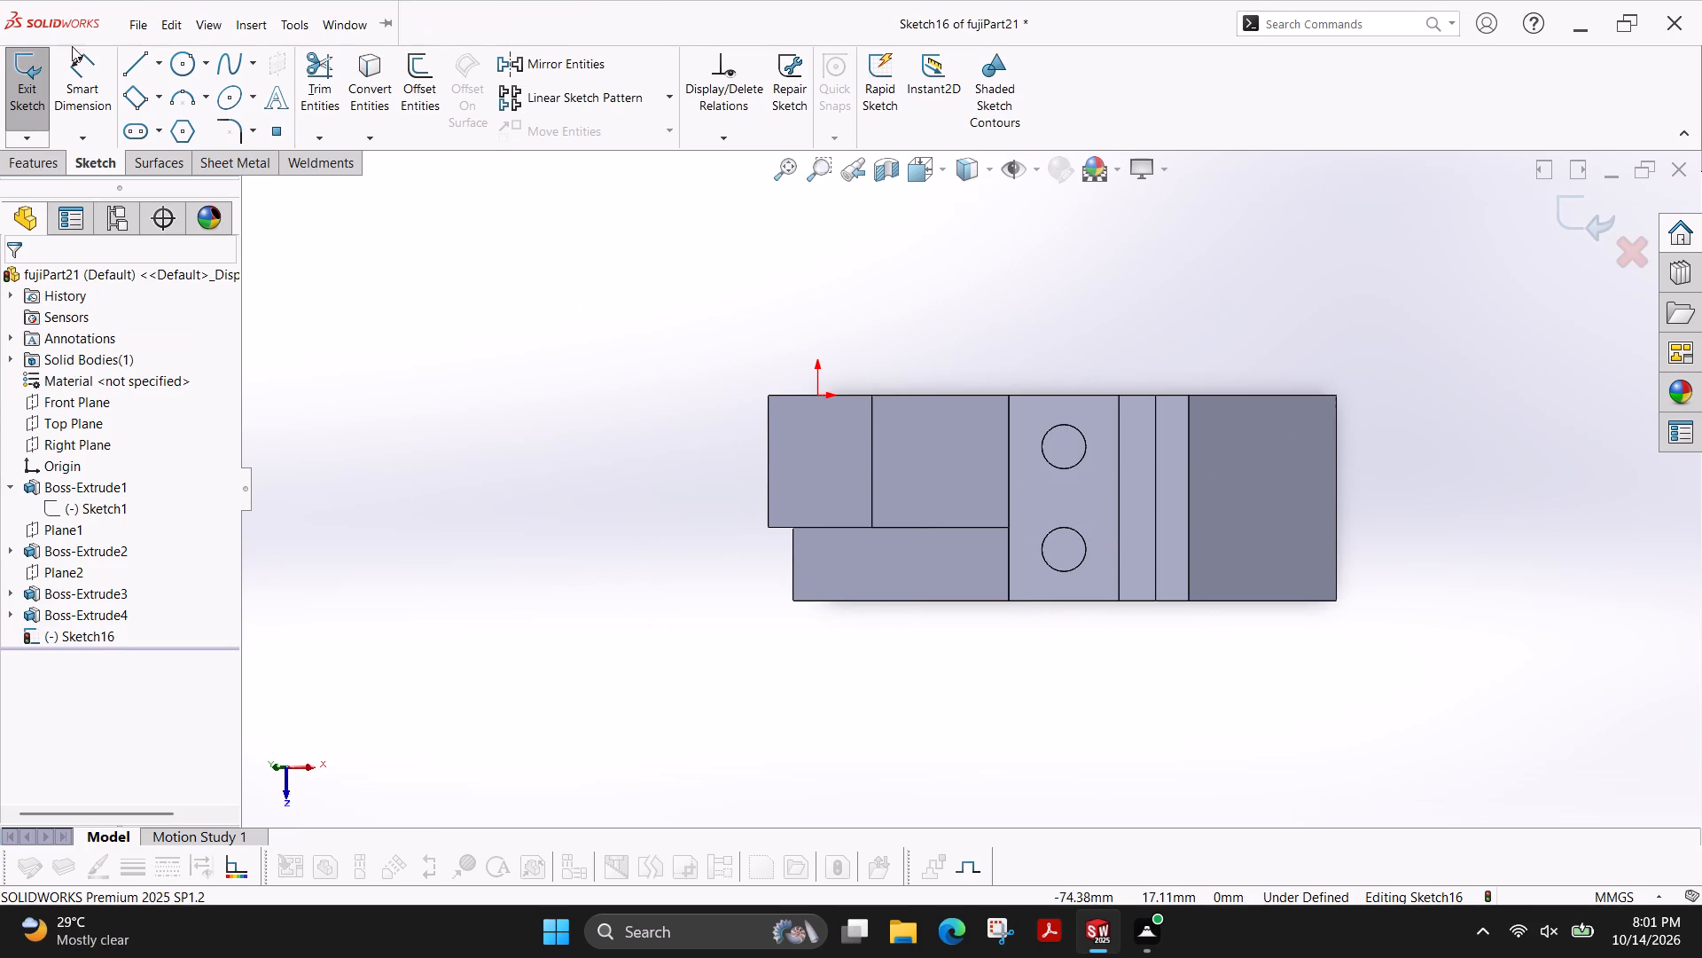
{"action": "left_click", "coordinate": [23, 82]}
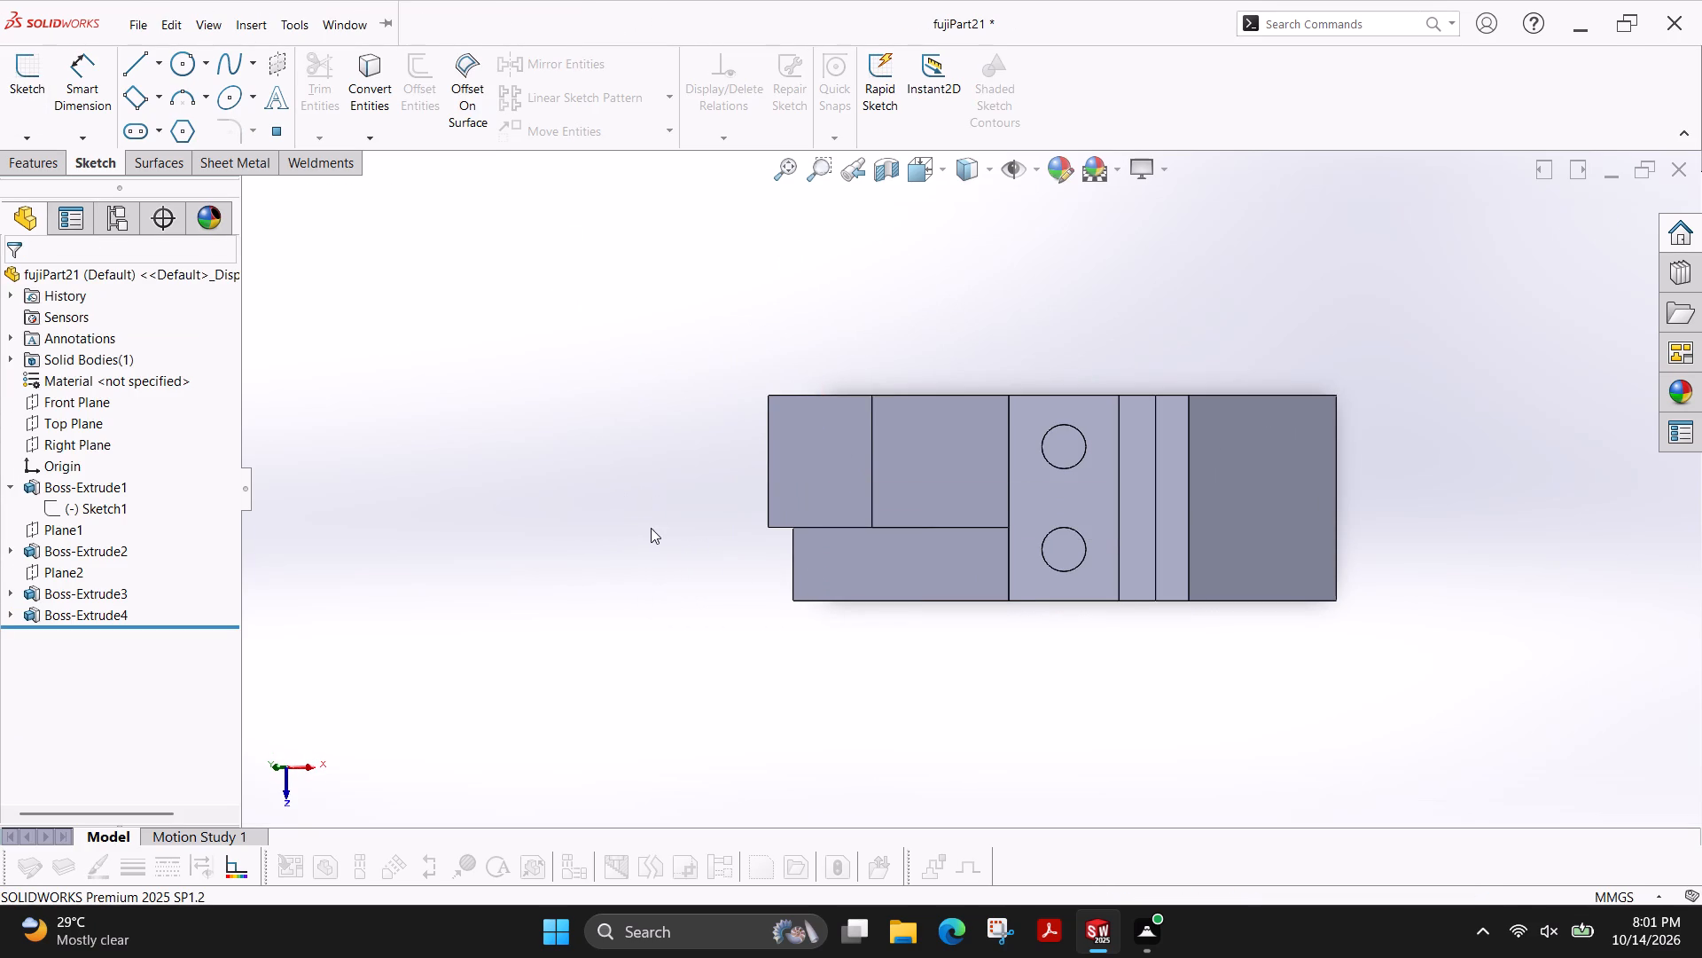
Open the base extrusion's profile sketch, examine its dimensions and angle, and exit it without edits.
{"action": "middle_click_drag", "start_coordinate": [653, 529], "coordinate": [651, 301], "text": "ctrl+shift"}
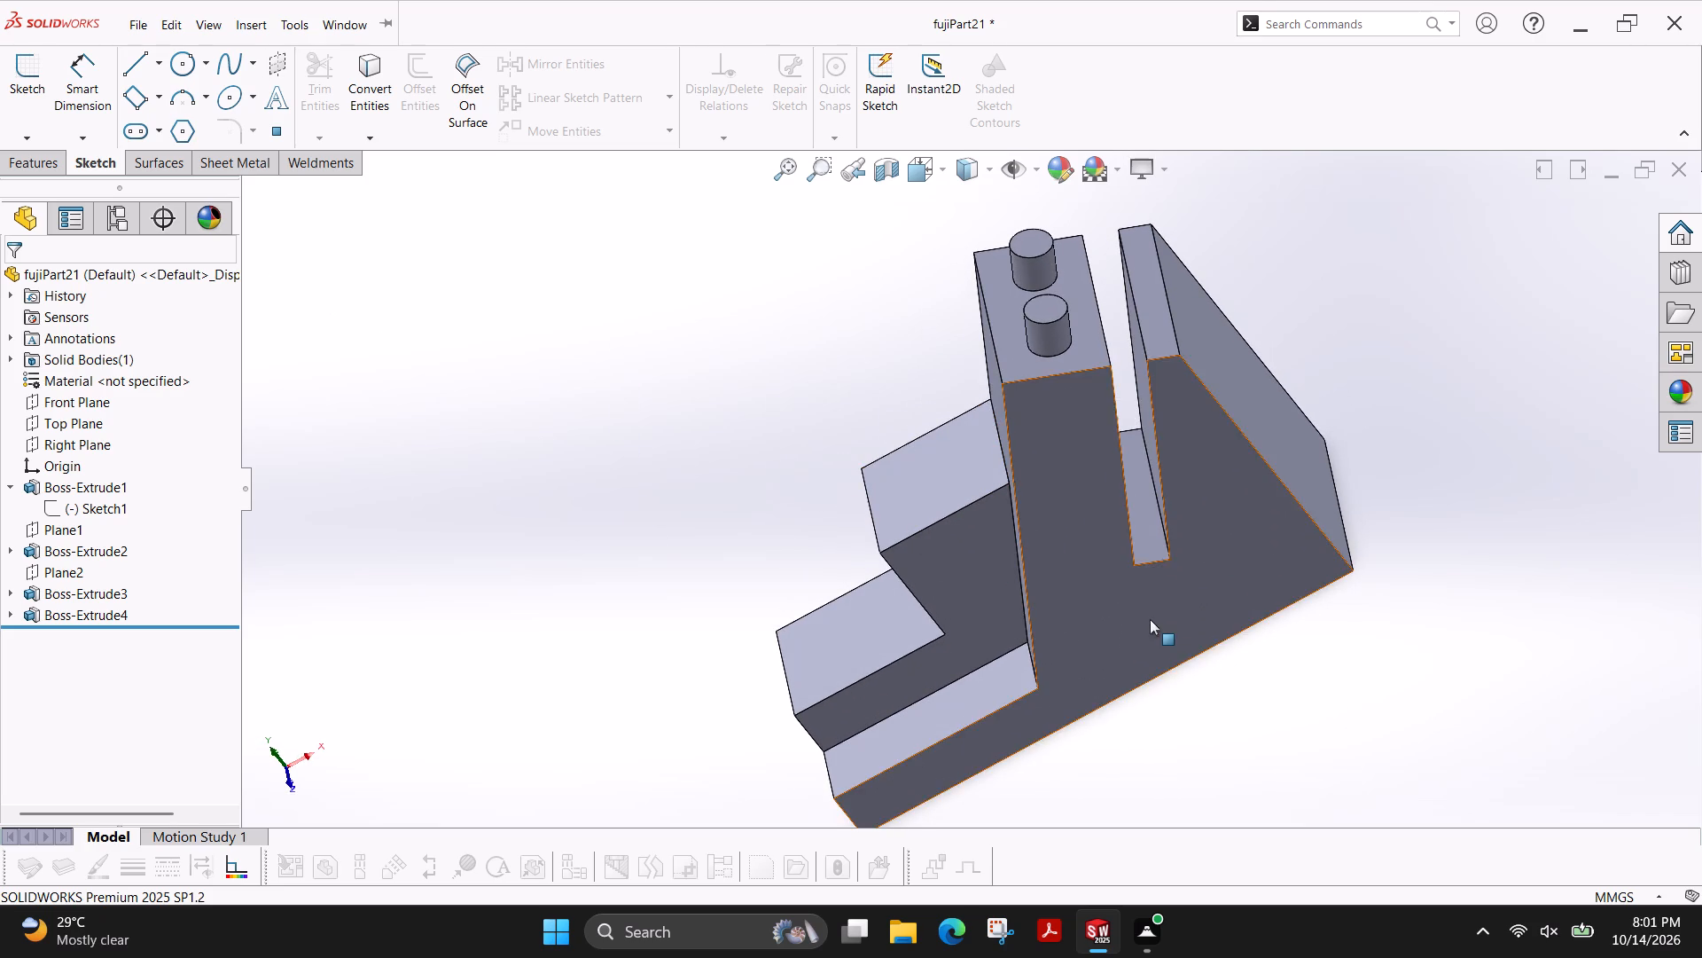
{"action": "left_click", "coordinate": [1139, 619]}
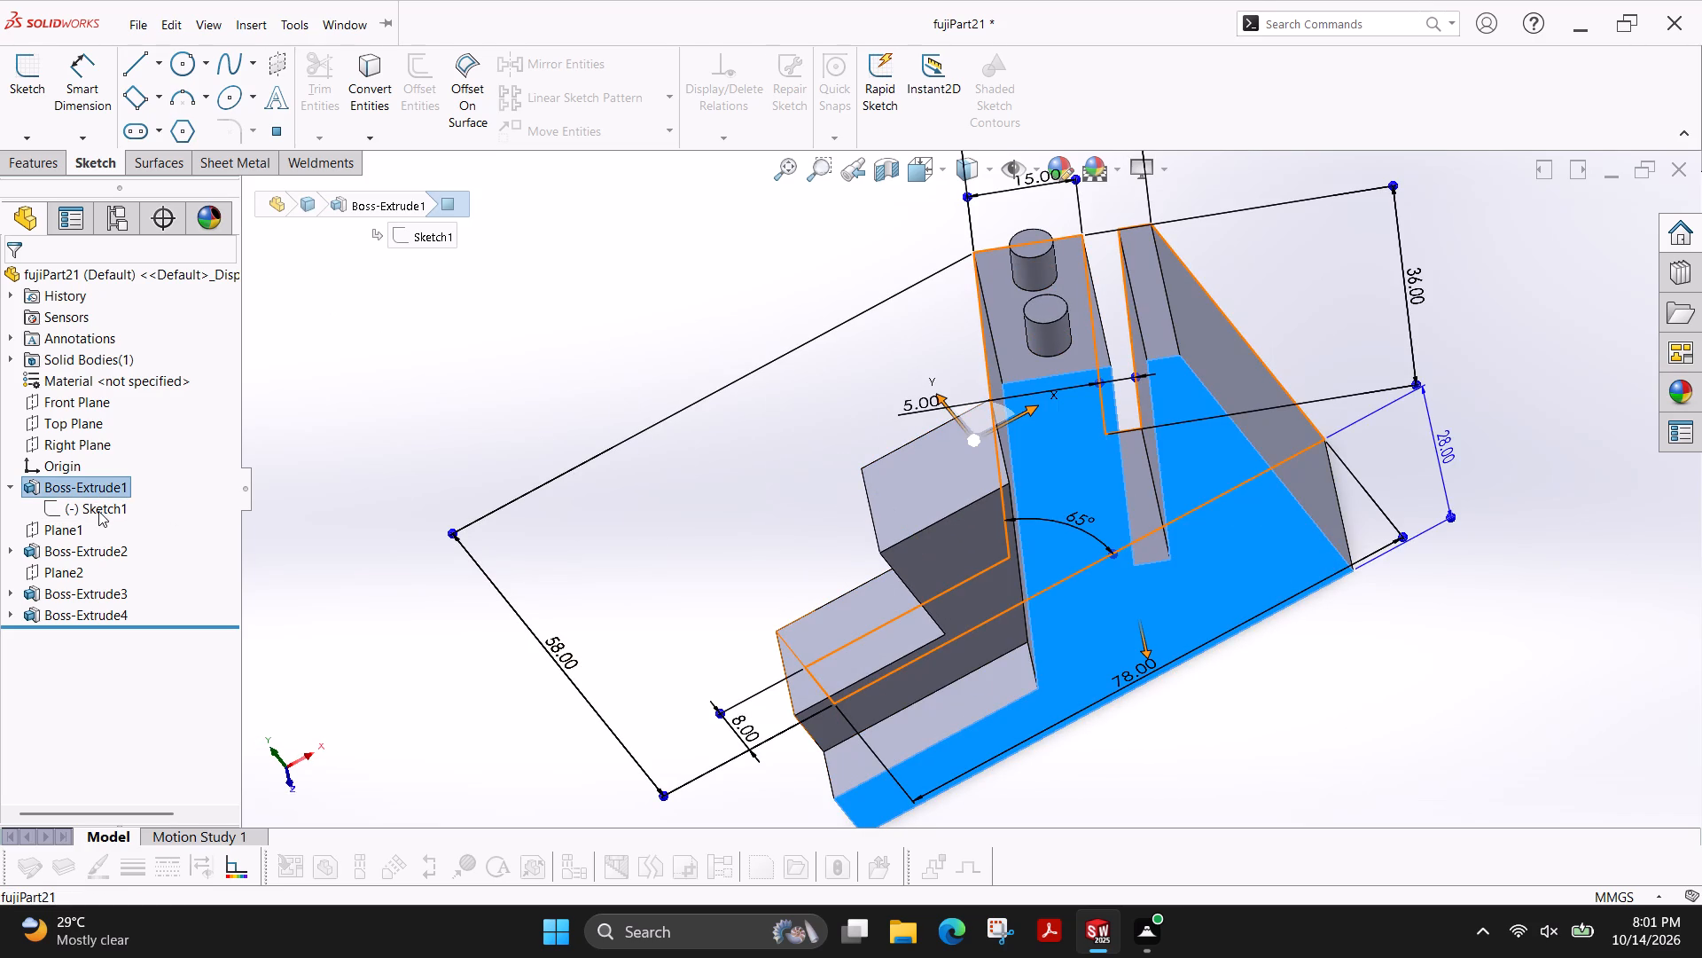
{"action": "left_click", "coordinate": [98, 511]}
{"action": "left_click", "coordinate": [123, 454]}
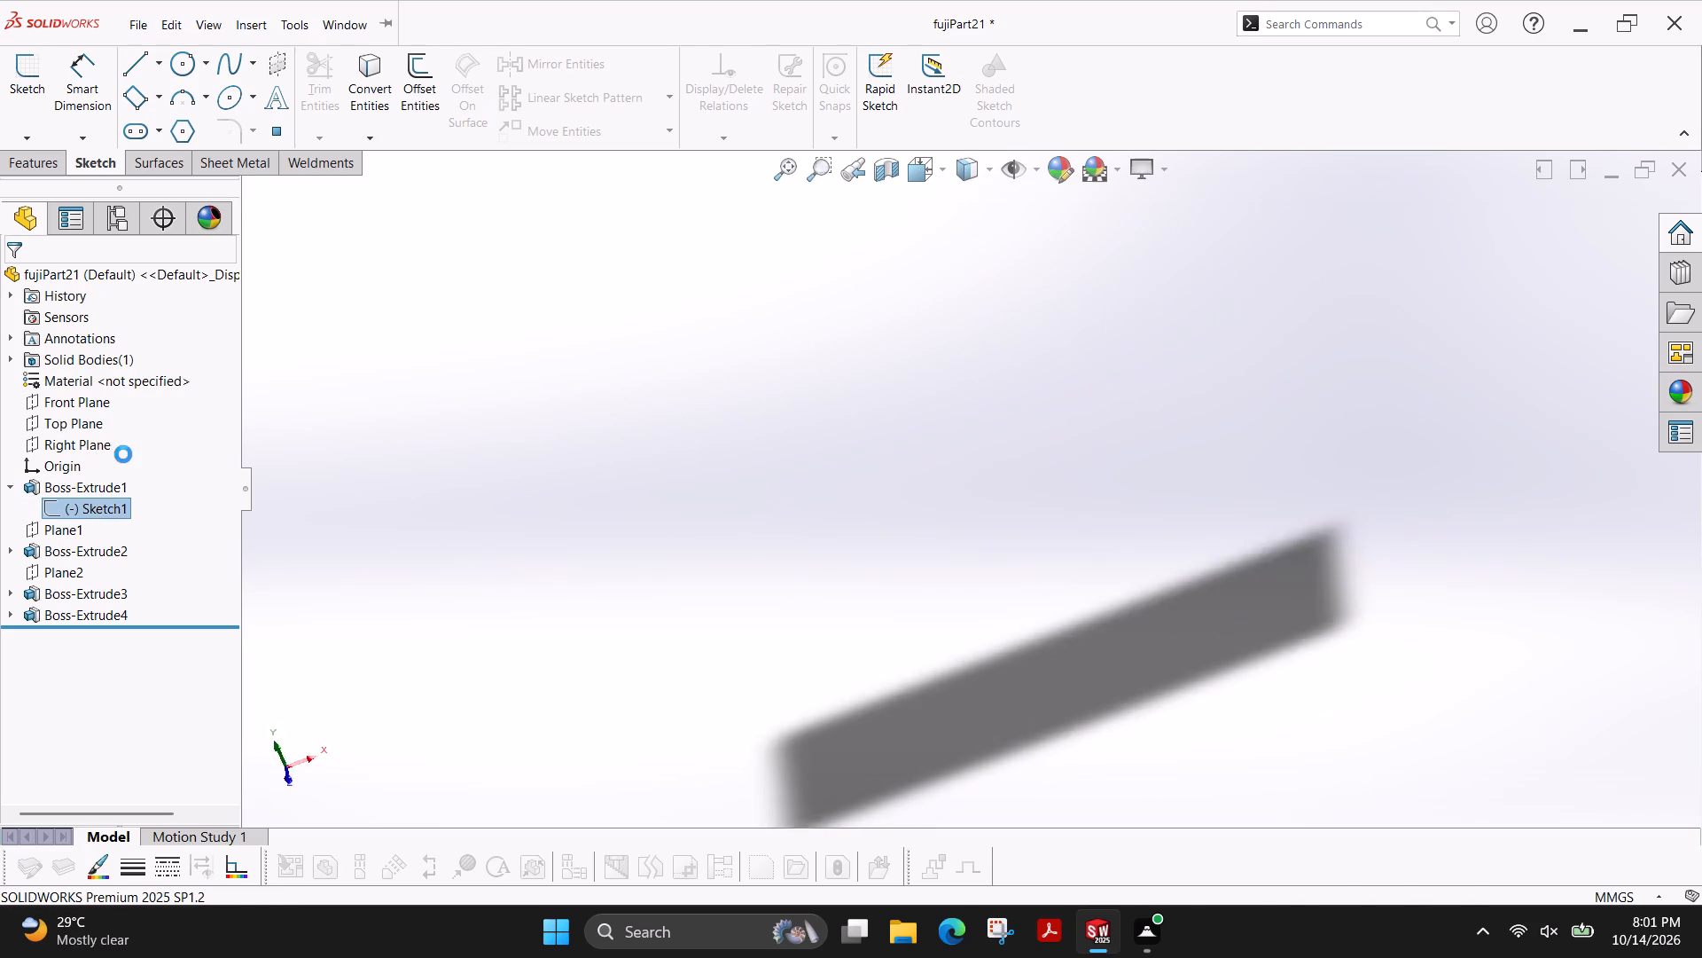
{"action": "scroll", "coordinate": [1014, 670], "scroll_direction": "down", "scroll_amount": 1}
{"action": "scroll", "coordinate": [1014, 670], "scroll_direction": "up", "scroll_amount": 3}
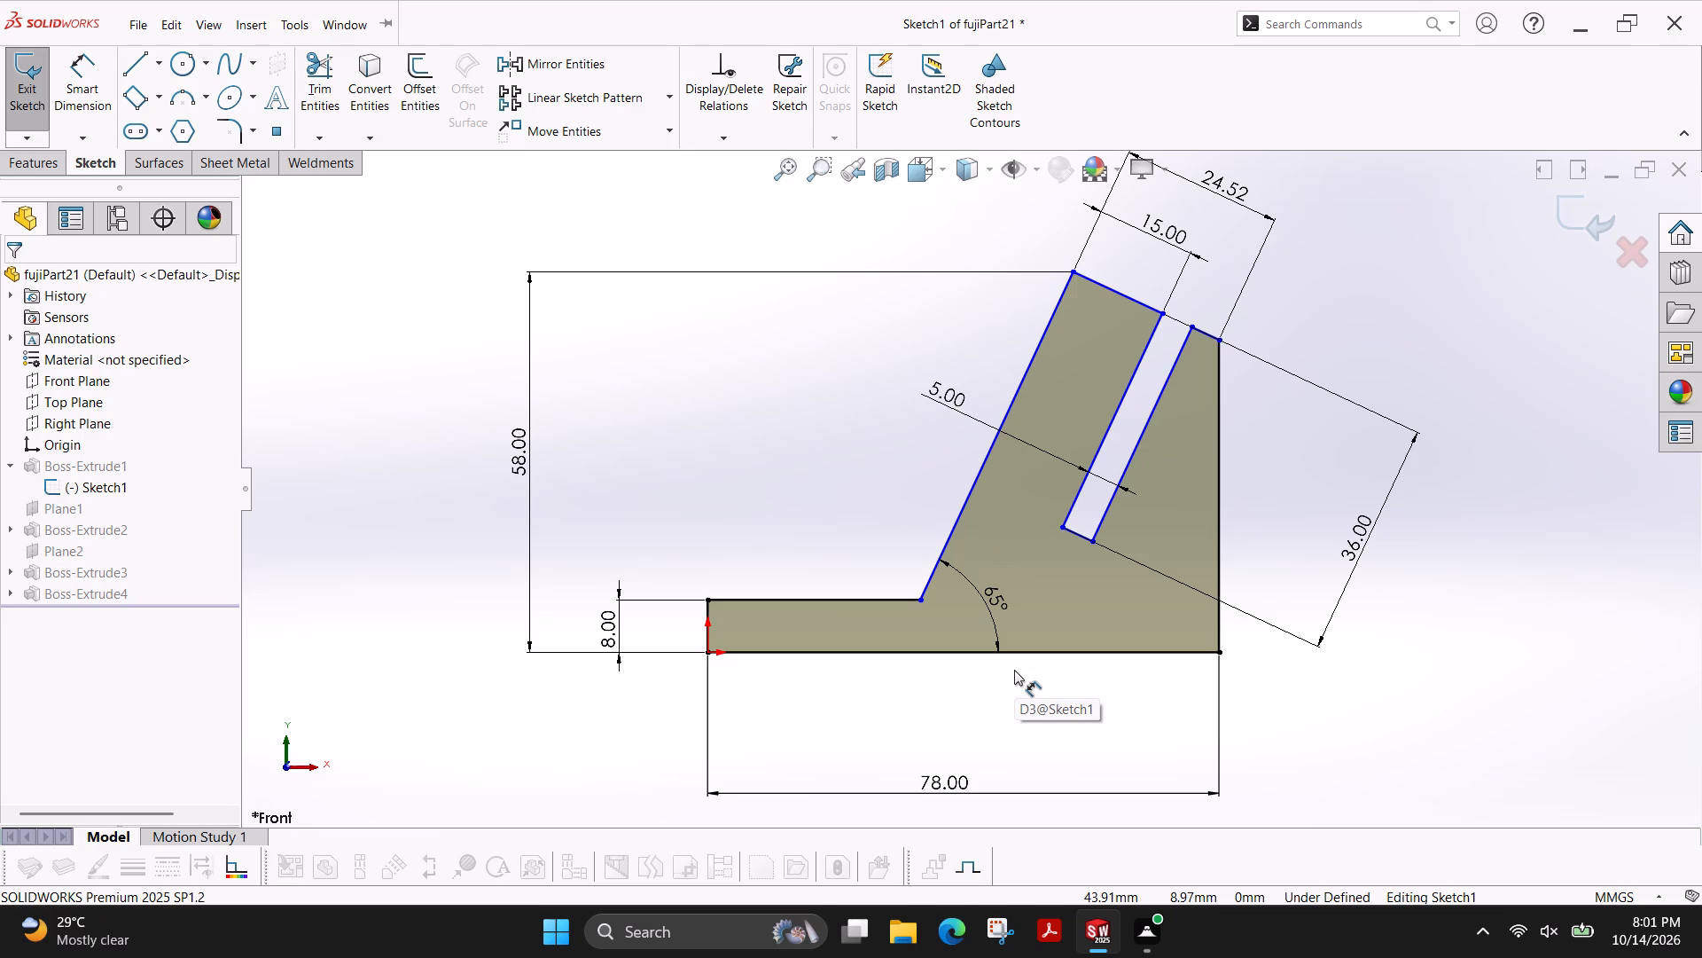
{"action": "scroll", "coordinate": [1213, 432], "scroll_direction": "up", "scroll_amount": 1}
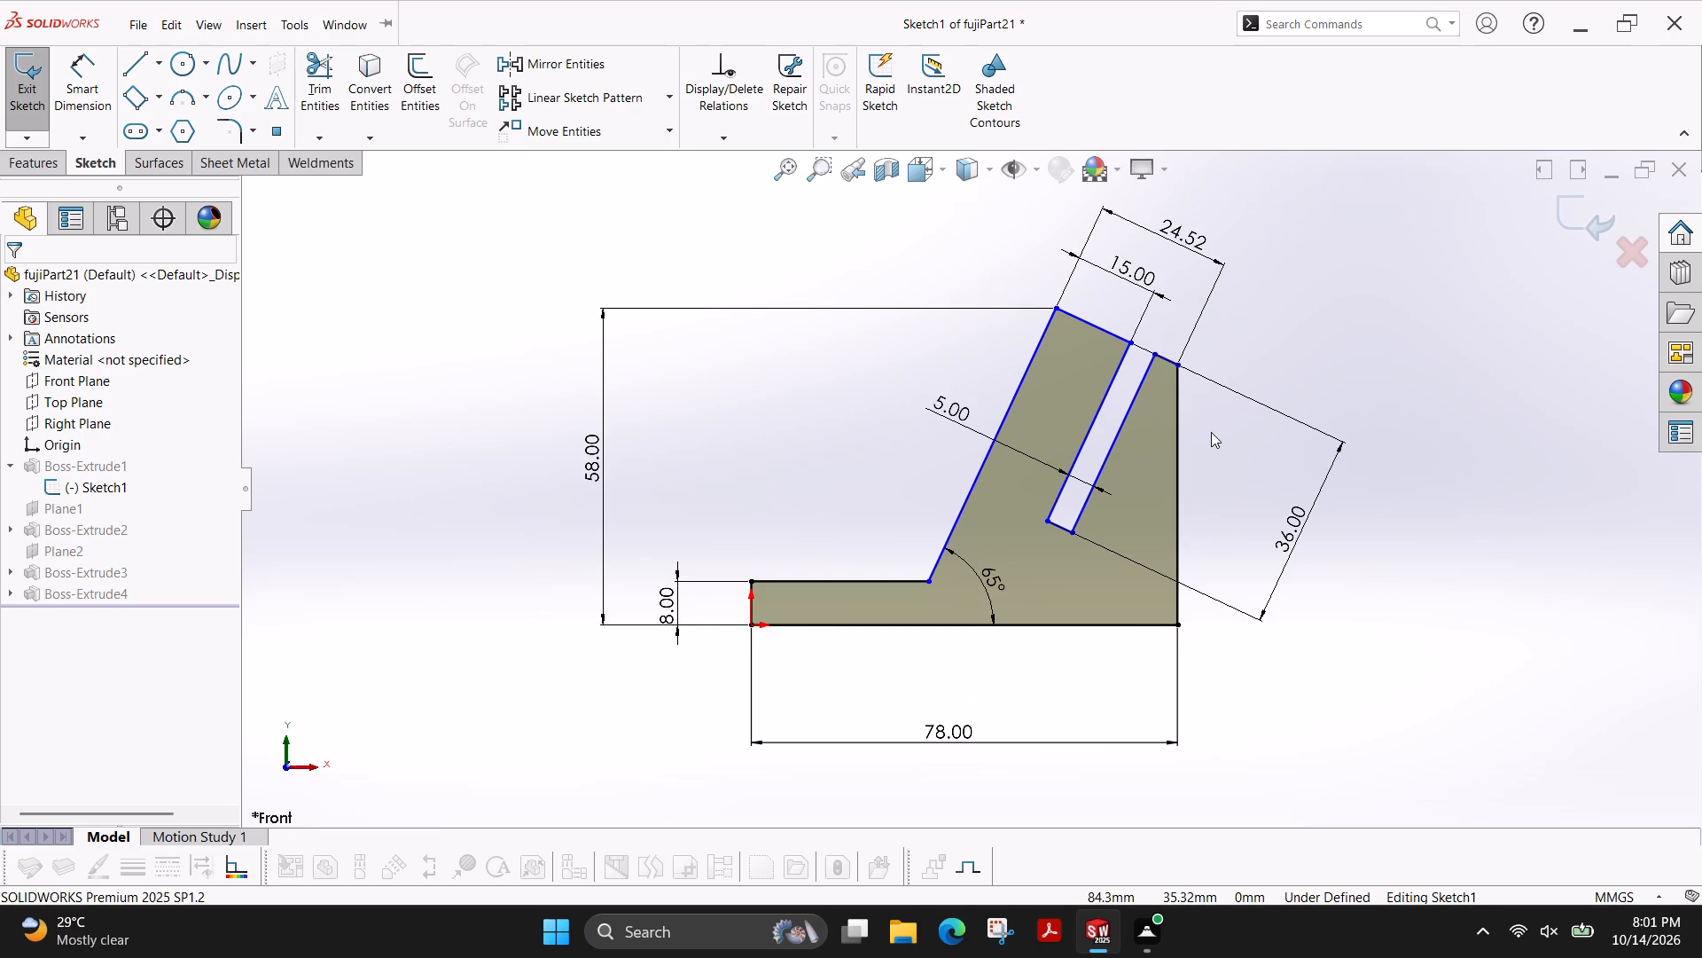
{"action": "scroll", "coordinate": [1210, 432], "scroll_direction": "down", "scroll_amount": 1}
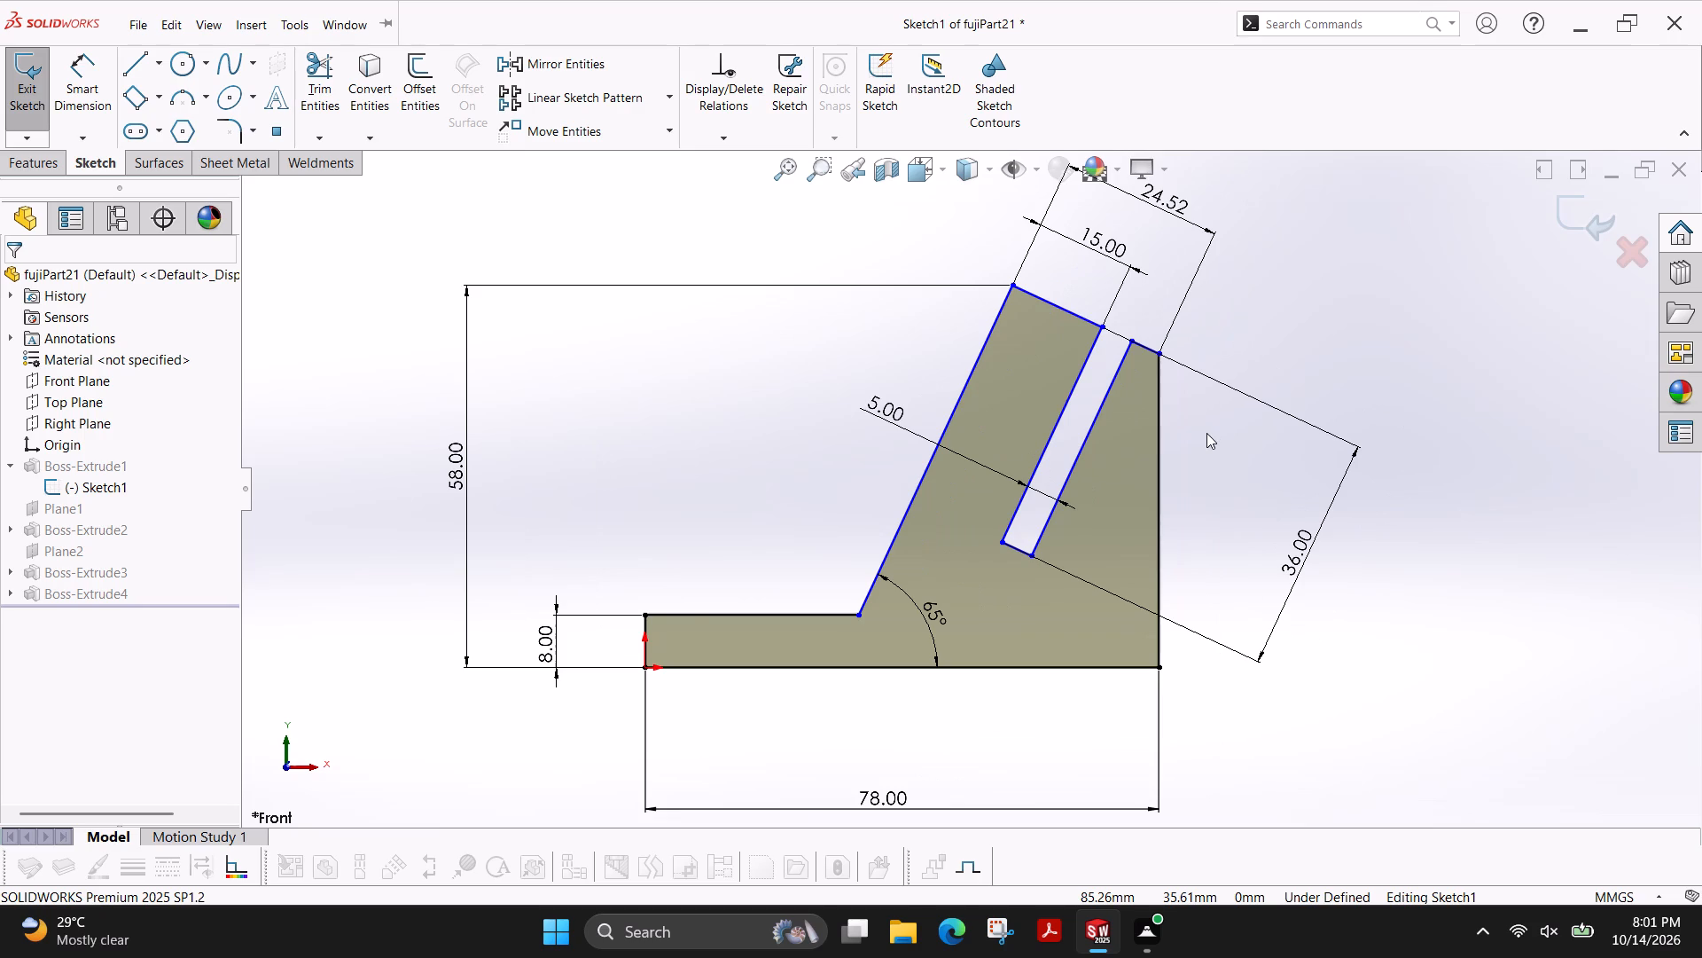
{"action": "scroll", "coordinate": [1206, 433], "scroll_direction": "up", "scroll_amount": 1}
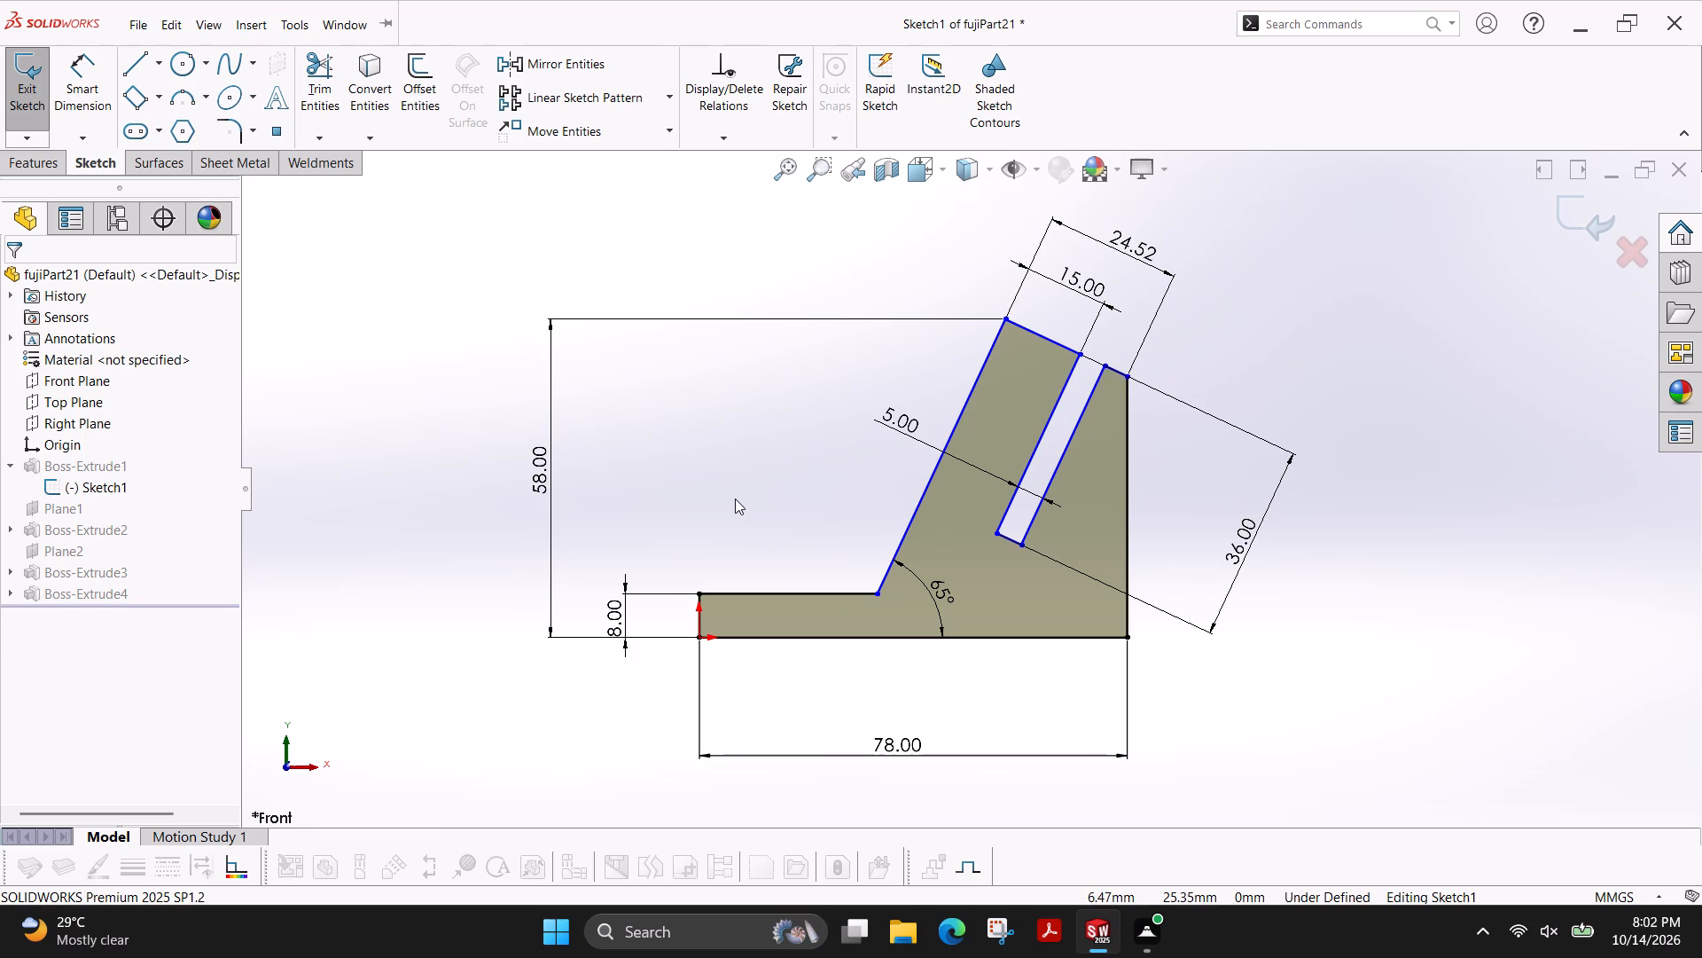
{"action": "key", "text": "Escape"}
{"action": "key", "text": "Escape"}
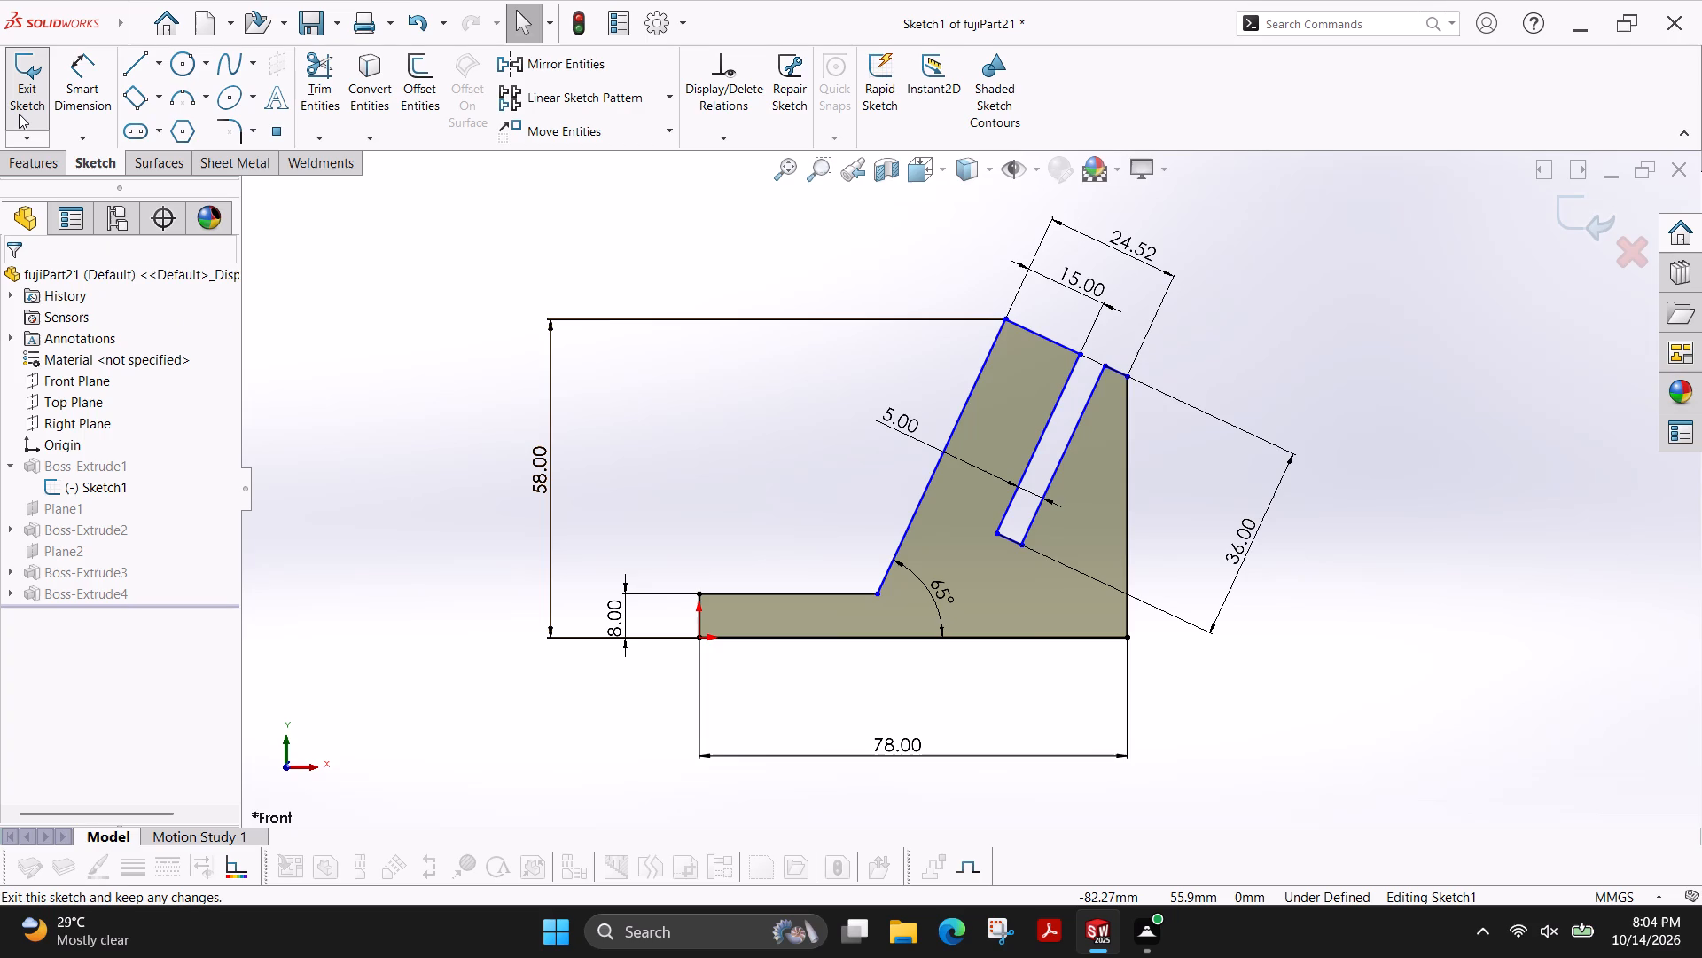
{"action": "left_click", "coordinate": [19, 114]}
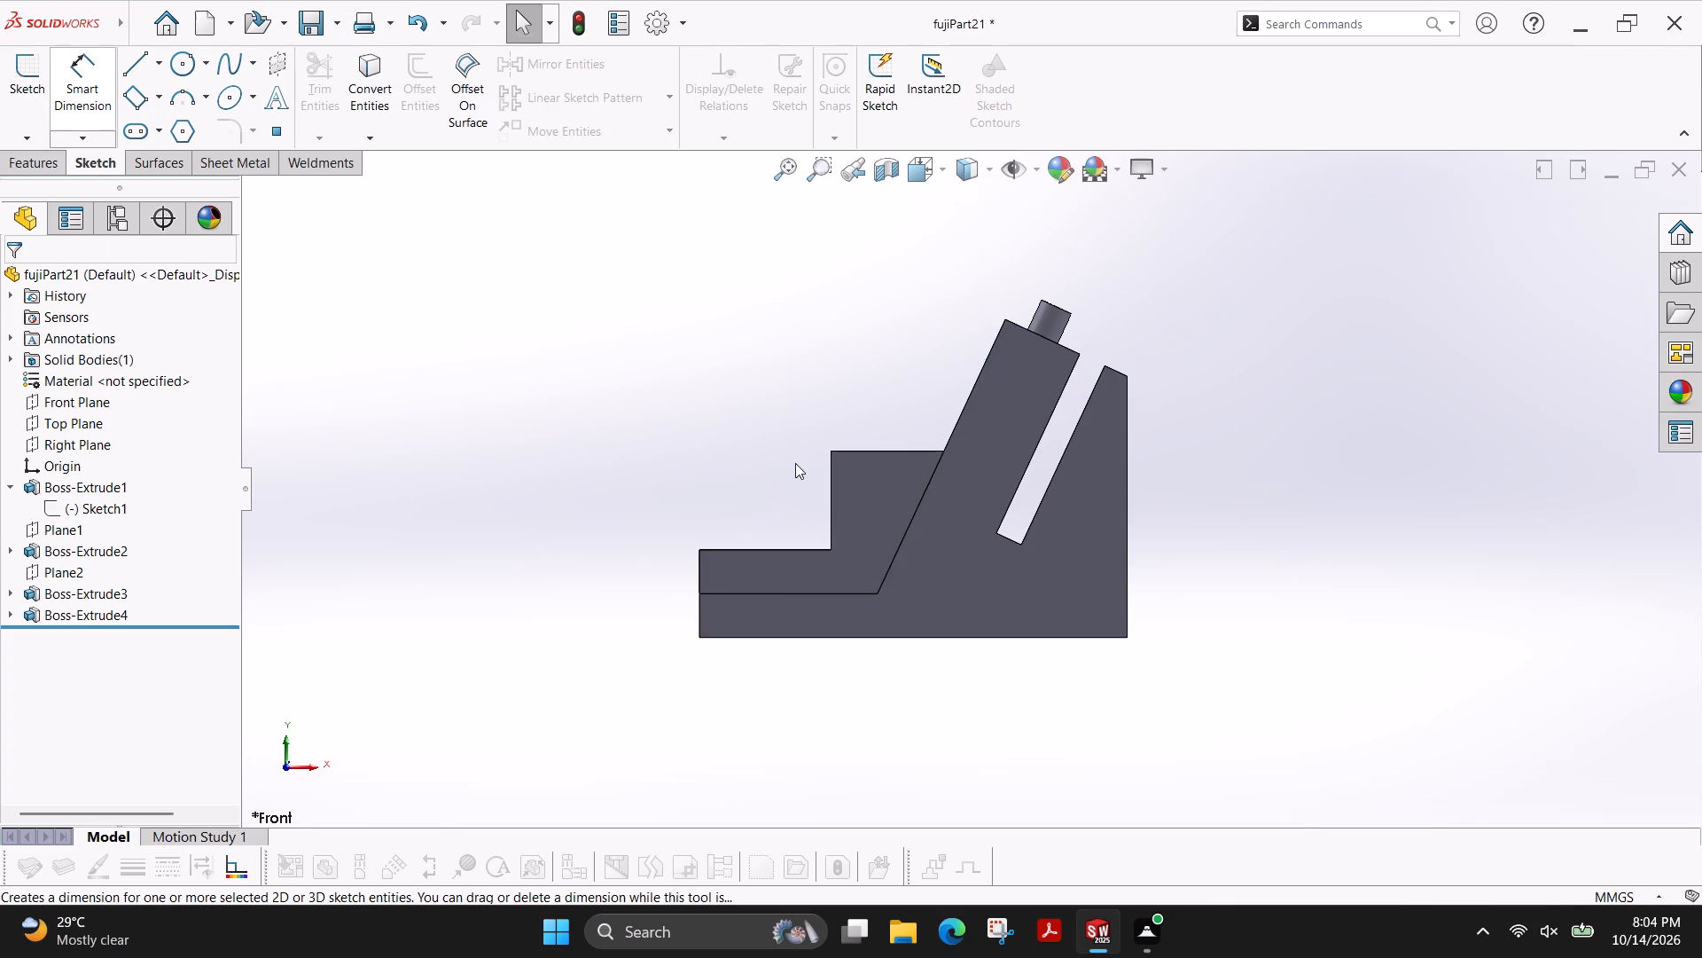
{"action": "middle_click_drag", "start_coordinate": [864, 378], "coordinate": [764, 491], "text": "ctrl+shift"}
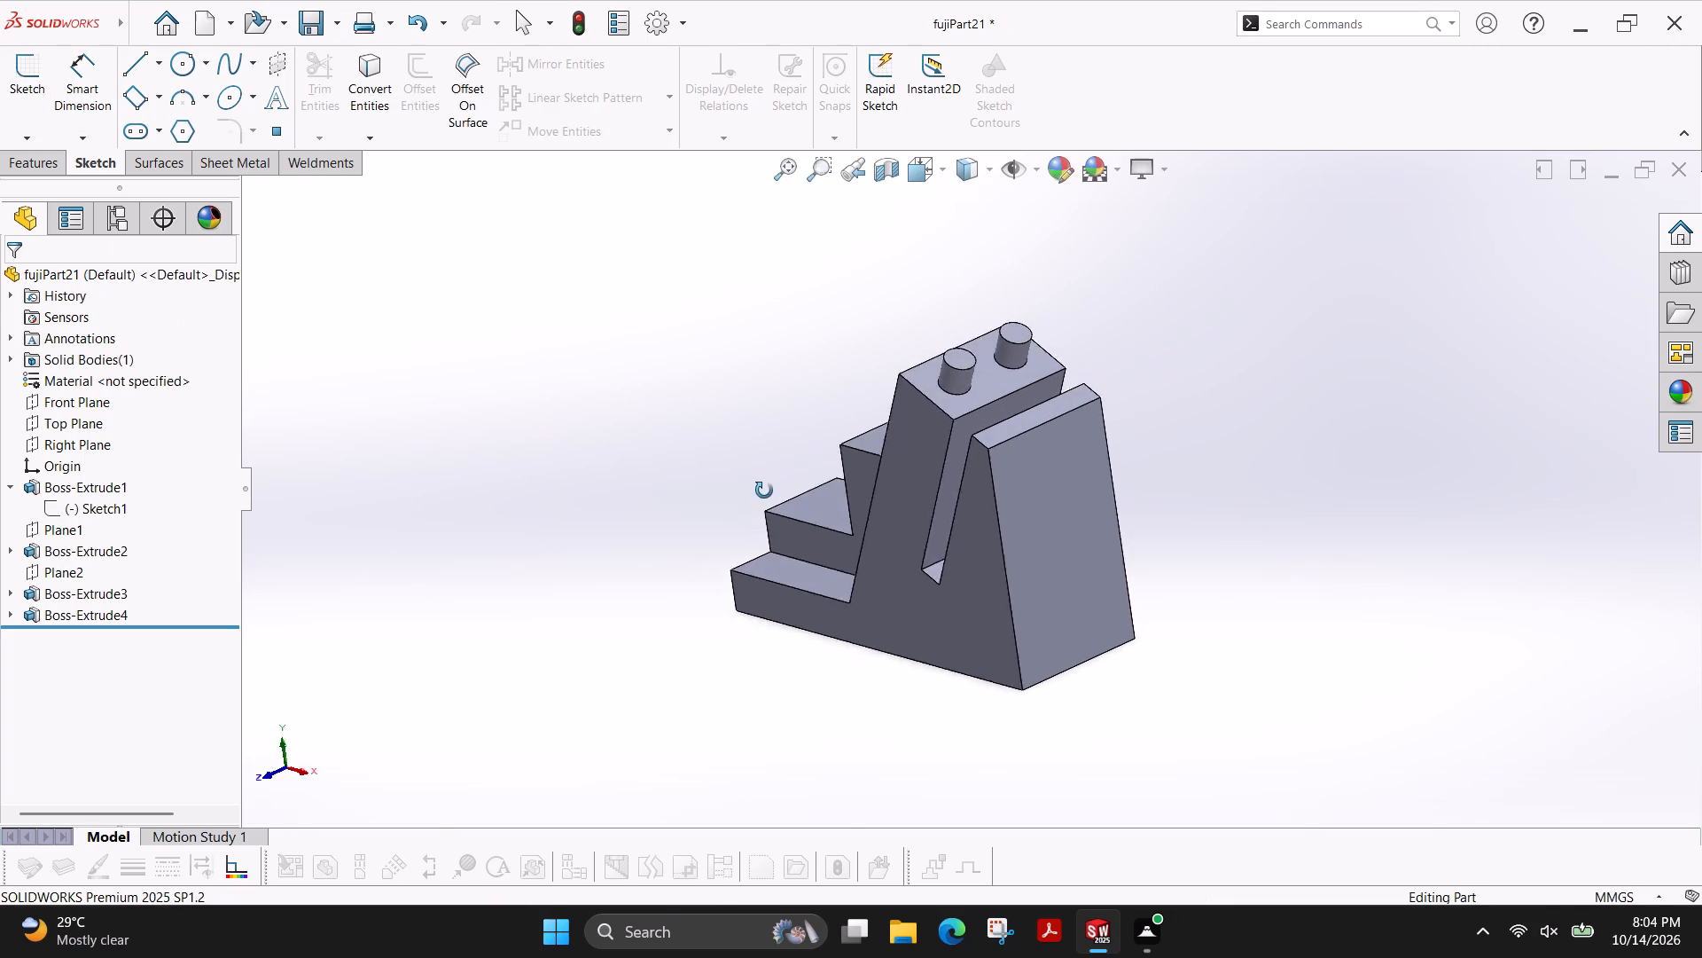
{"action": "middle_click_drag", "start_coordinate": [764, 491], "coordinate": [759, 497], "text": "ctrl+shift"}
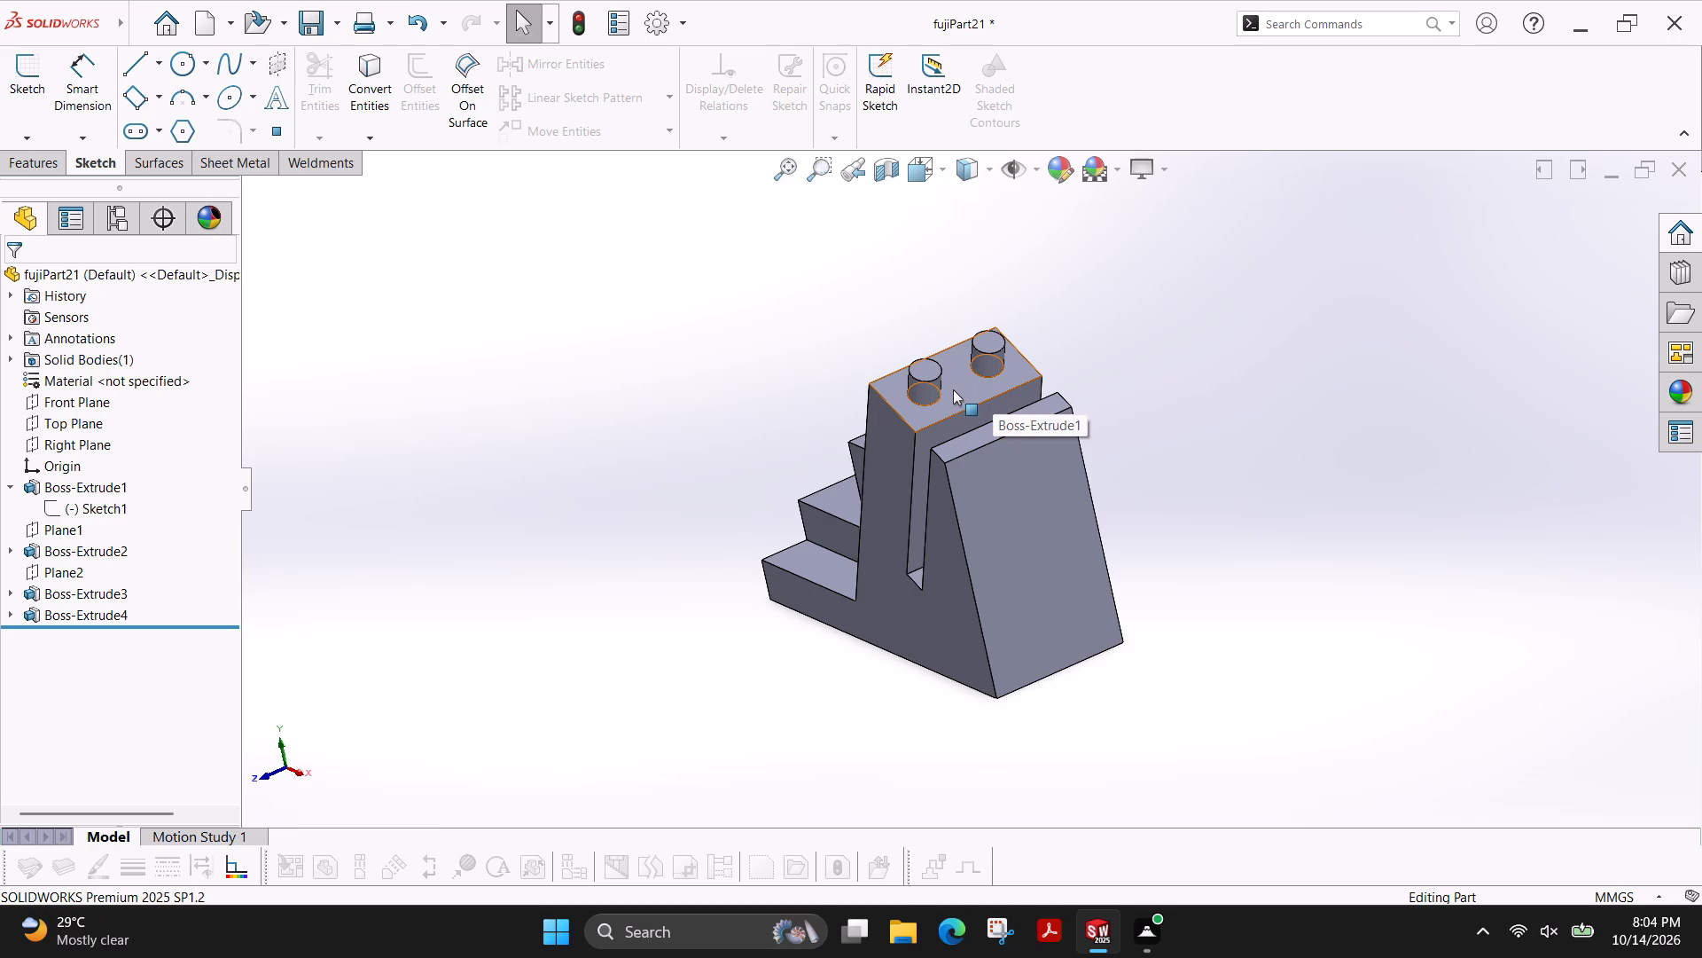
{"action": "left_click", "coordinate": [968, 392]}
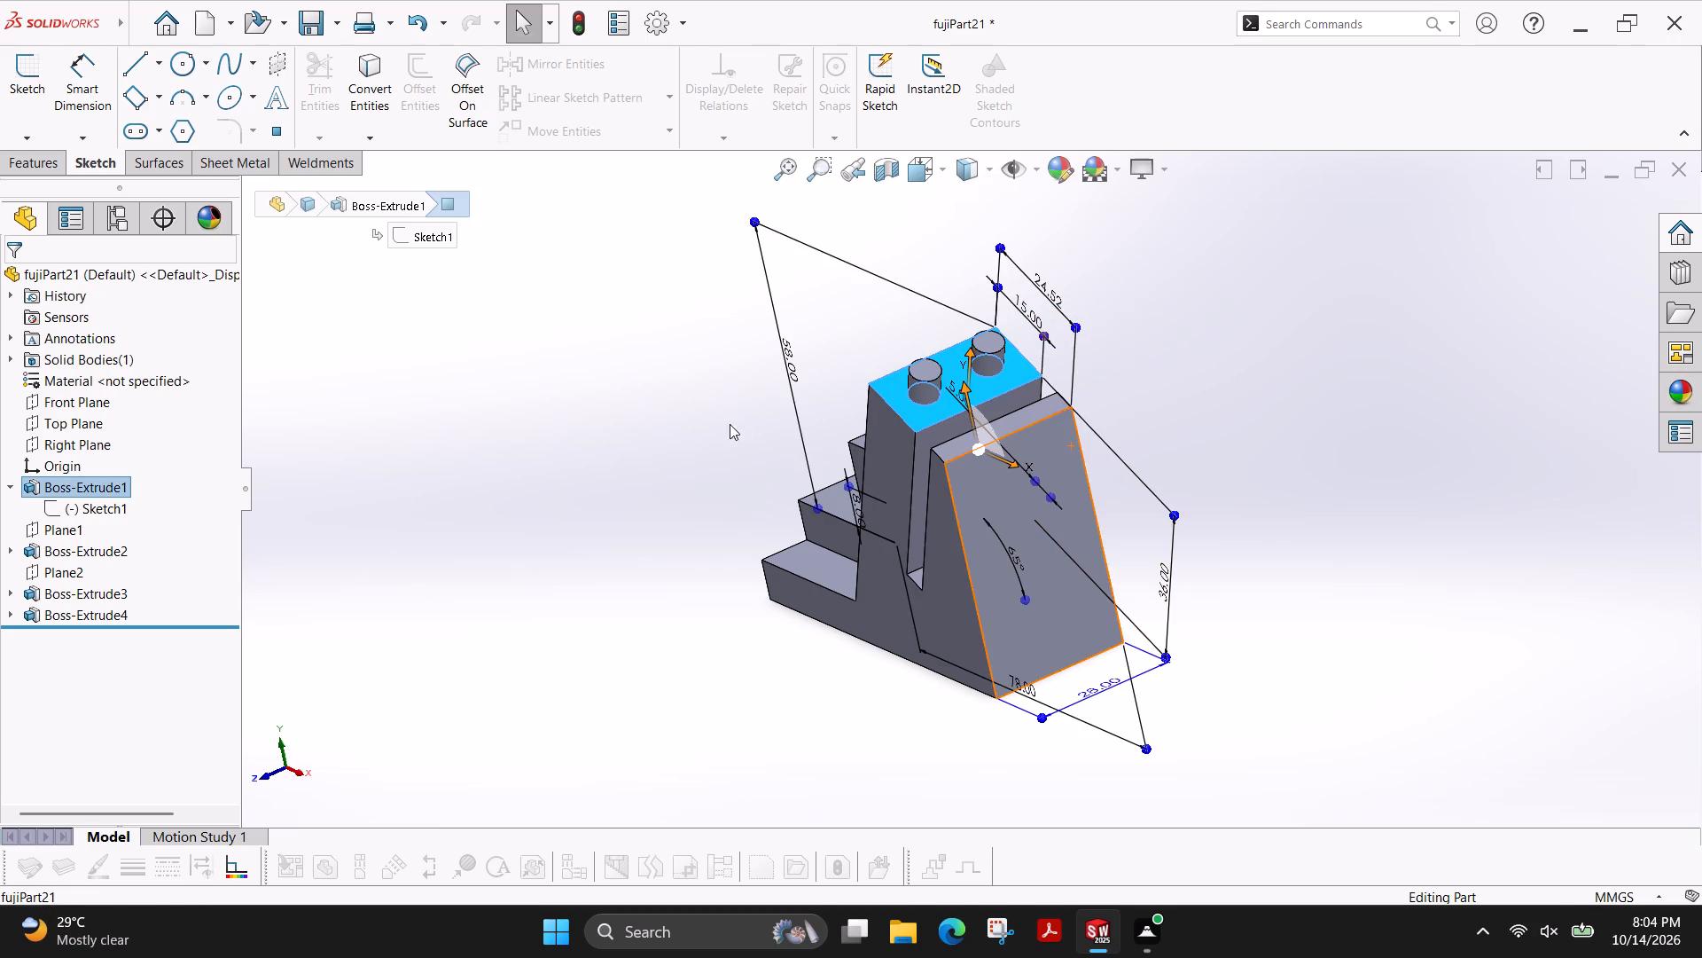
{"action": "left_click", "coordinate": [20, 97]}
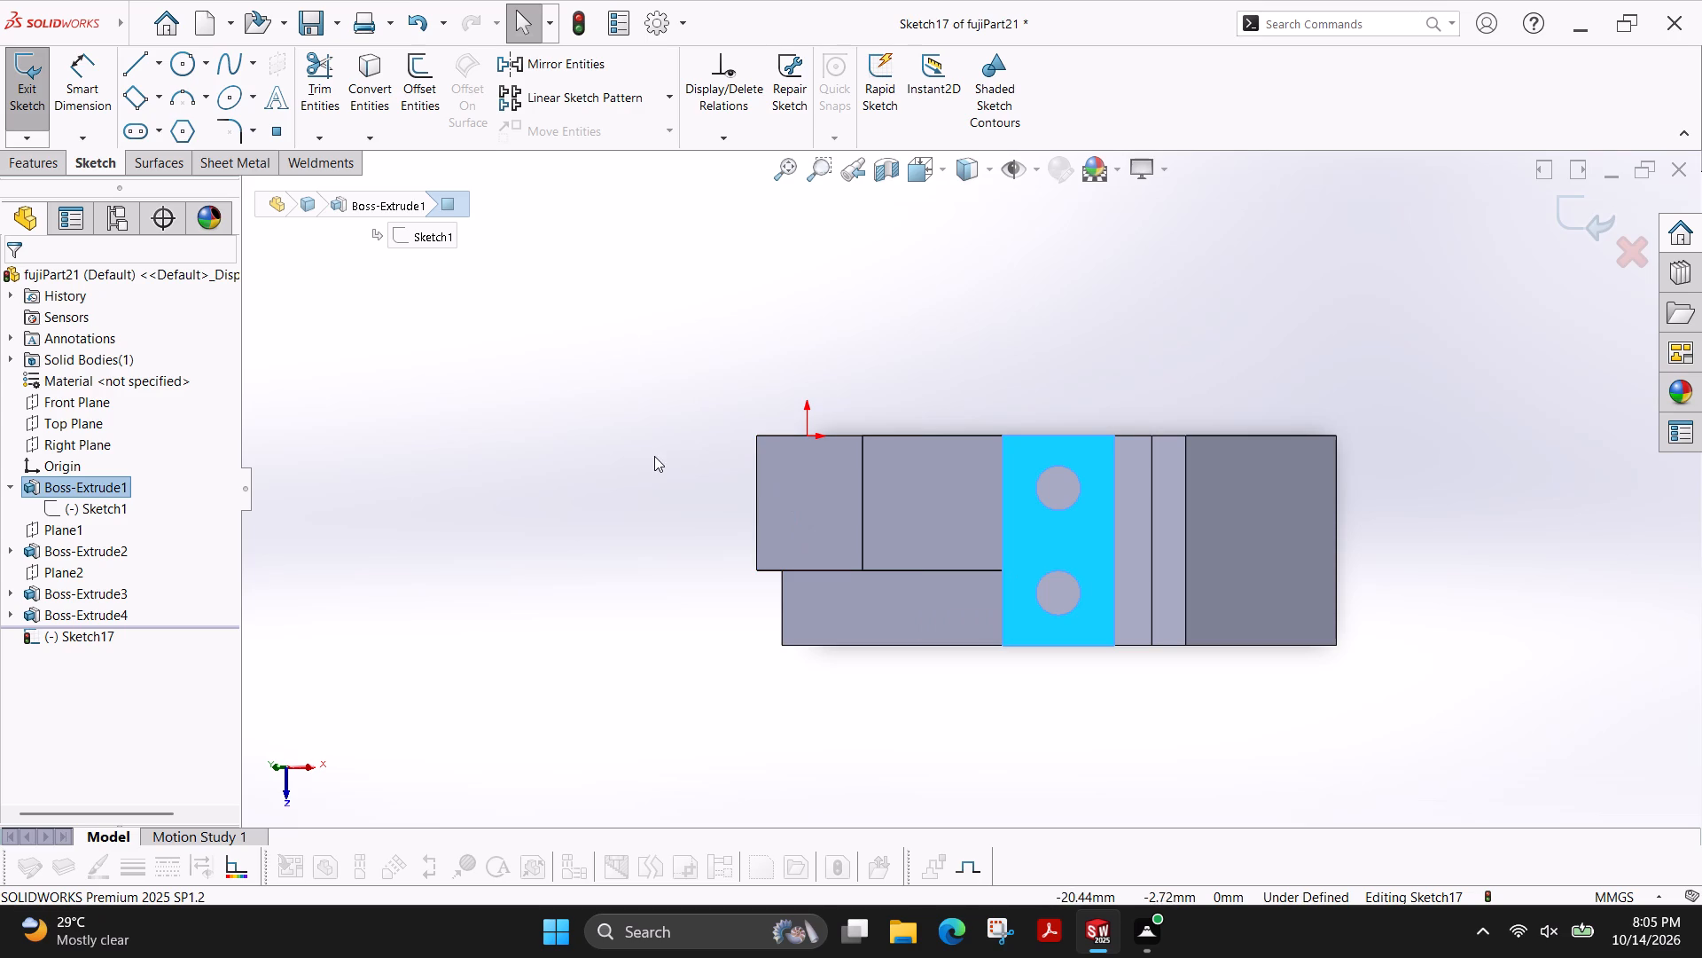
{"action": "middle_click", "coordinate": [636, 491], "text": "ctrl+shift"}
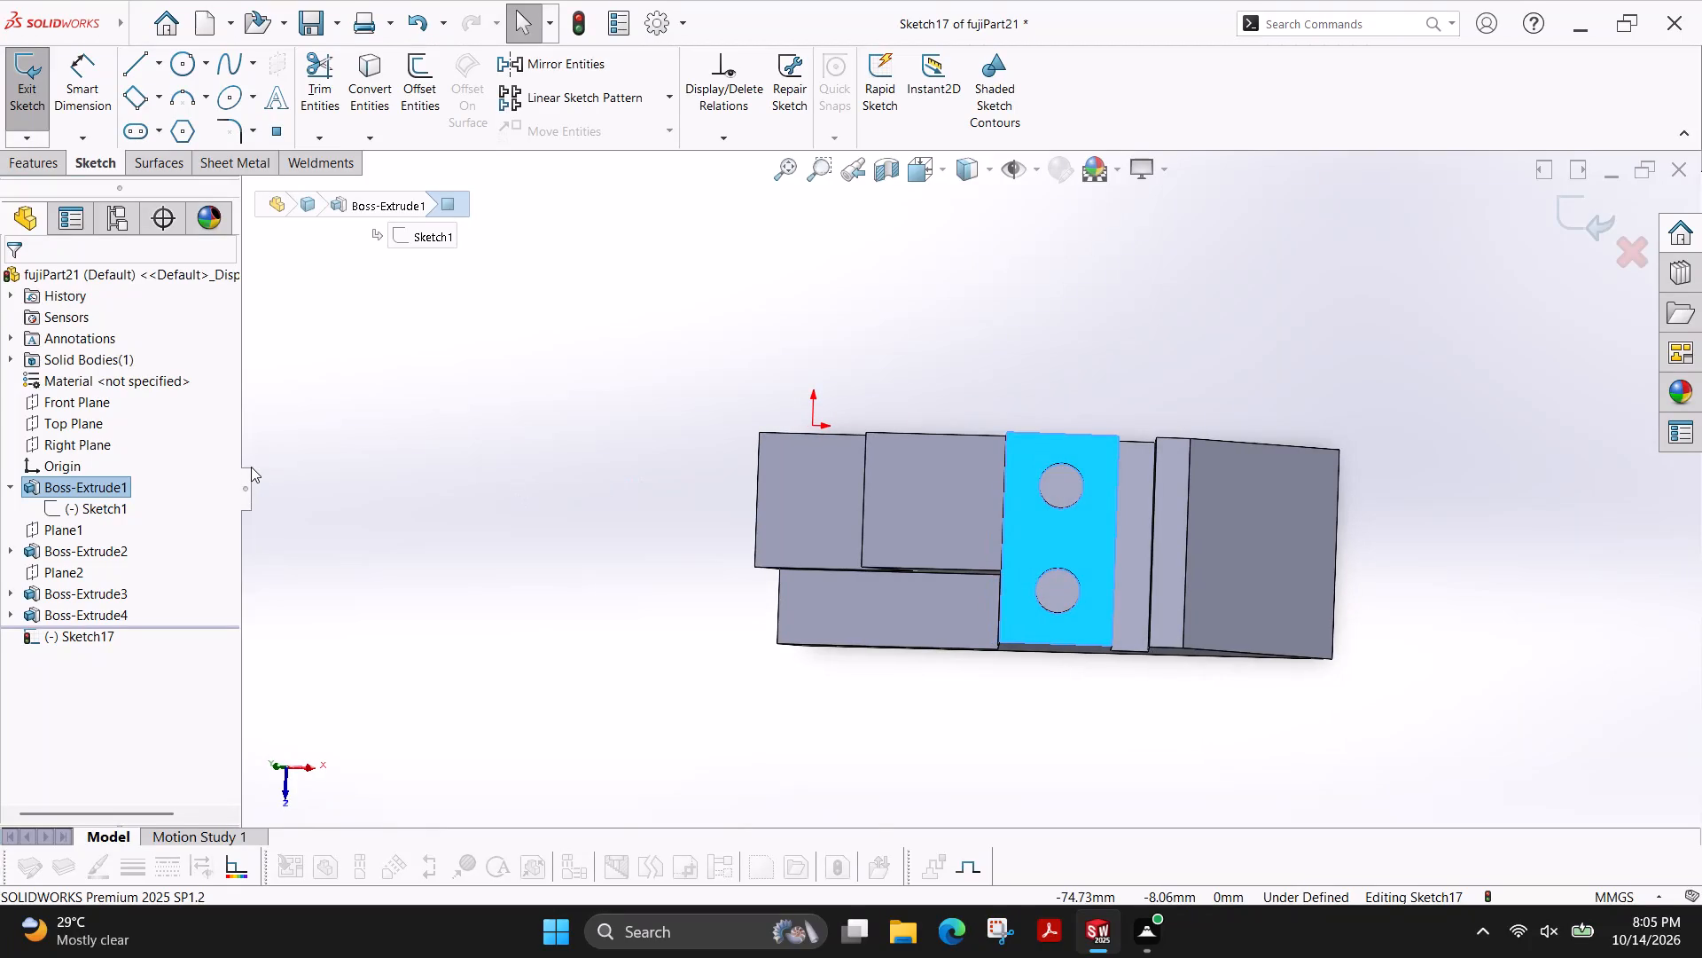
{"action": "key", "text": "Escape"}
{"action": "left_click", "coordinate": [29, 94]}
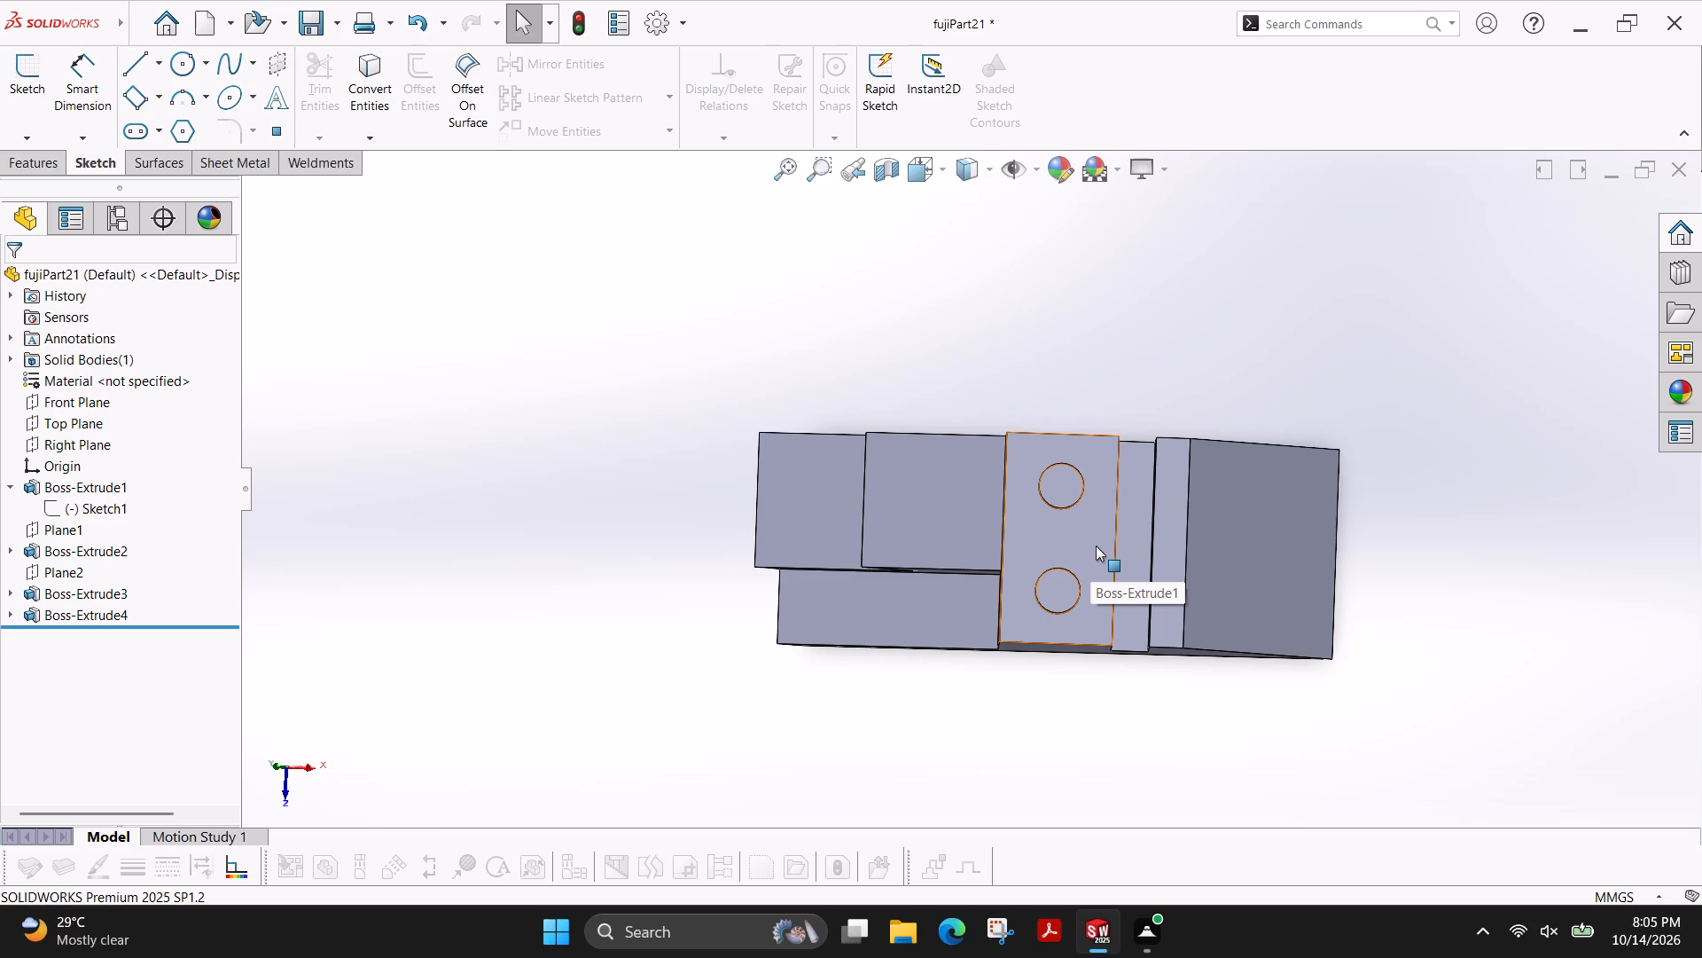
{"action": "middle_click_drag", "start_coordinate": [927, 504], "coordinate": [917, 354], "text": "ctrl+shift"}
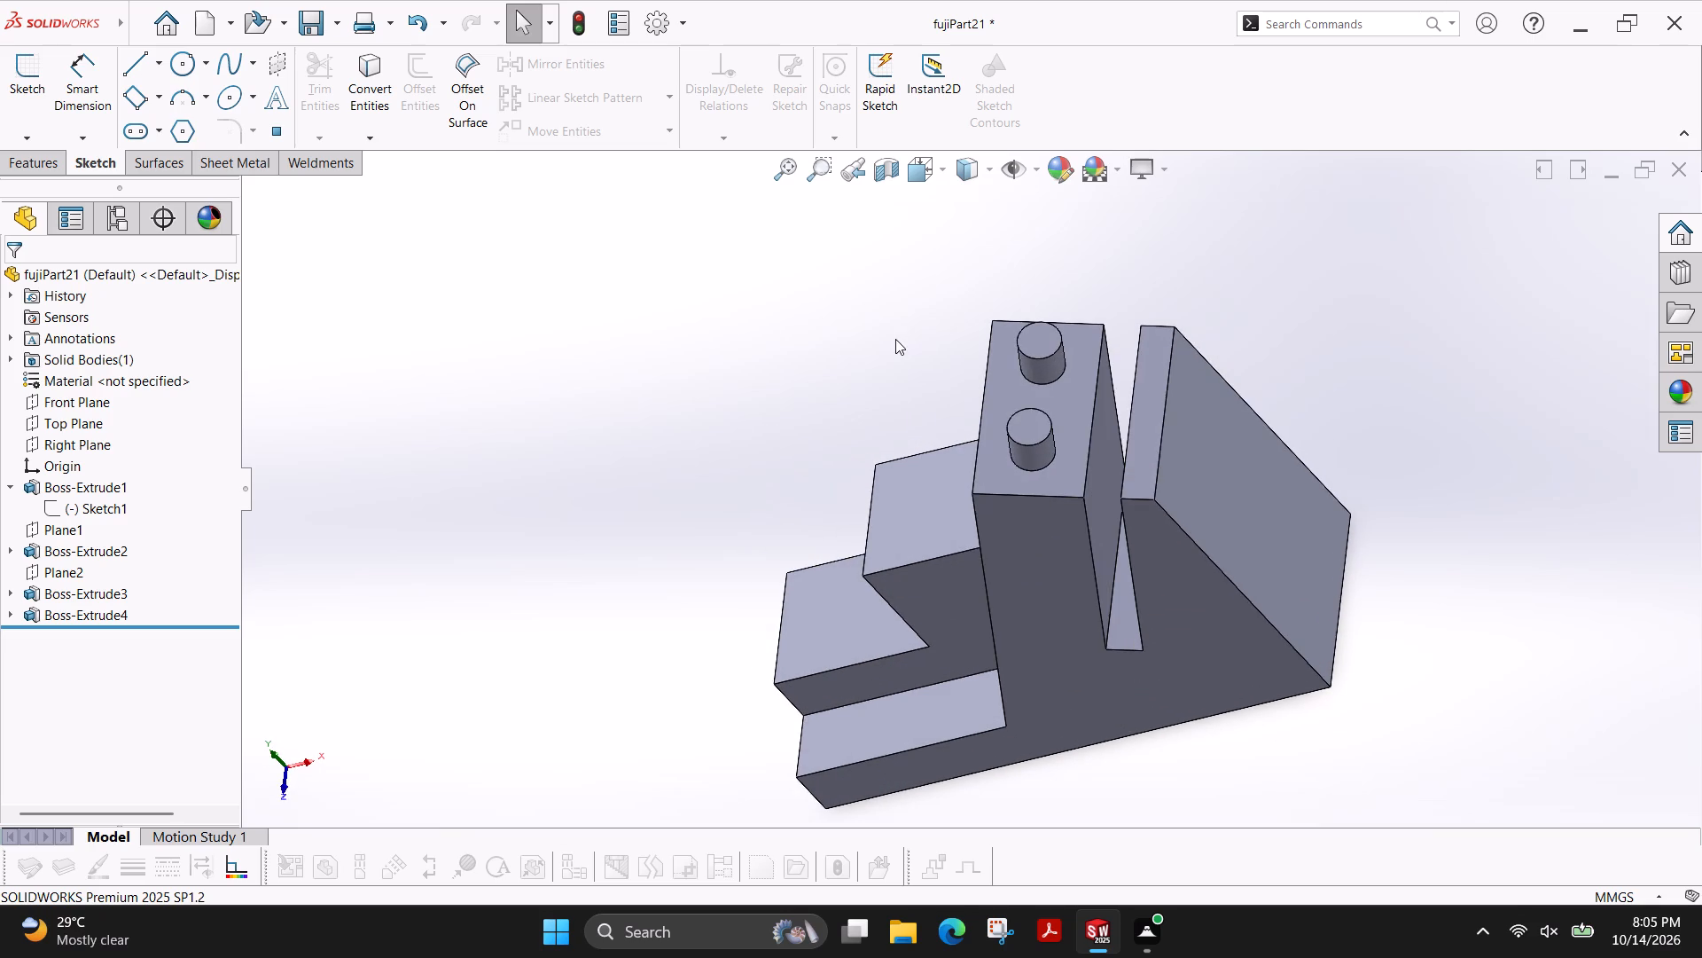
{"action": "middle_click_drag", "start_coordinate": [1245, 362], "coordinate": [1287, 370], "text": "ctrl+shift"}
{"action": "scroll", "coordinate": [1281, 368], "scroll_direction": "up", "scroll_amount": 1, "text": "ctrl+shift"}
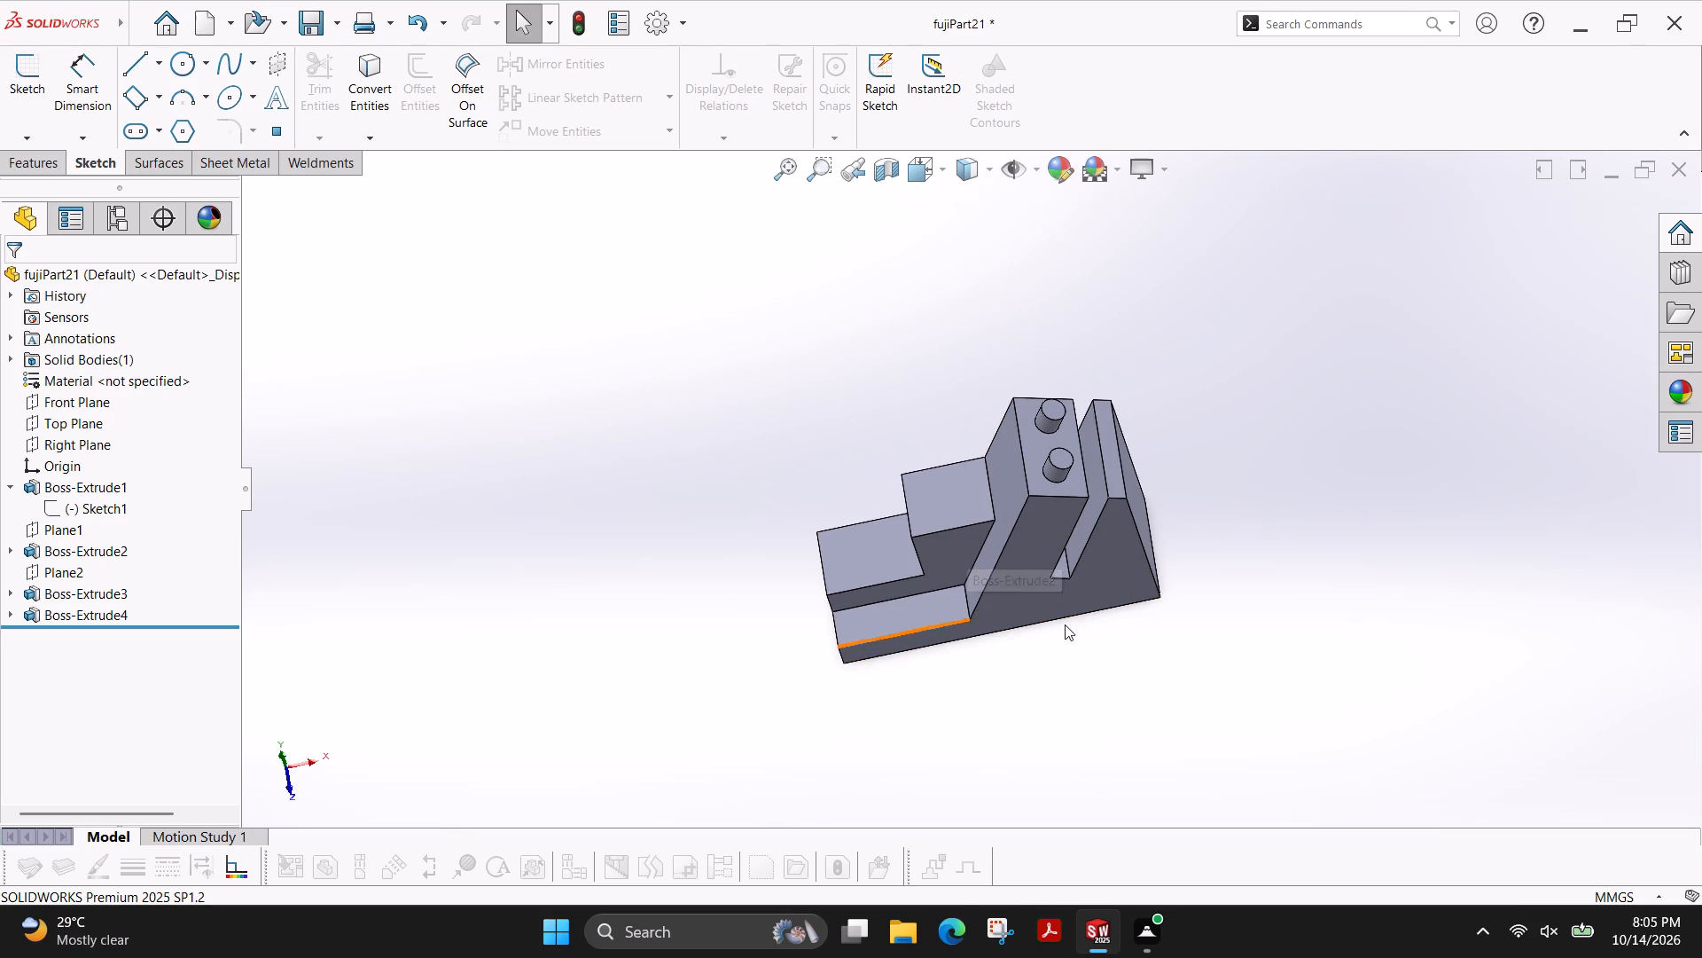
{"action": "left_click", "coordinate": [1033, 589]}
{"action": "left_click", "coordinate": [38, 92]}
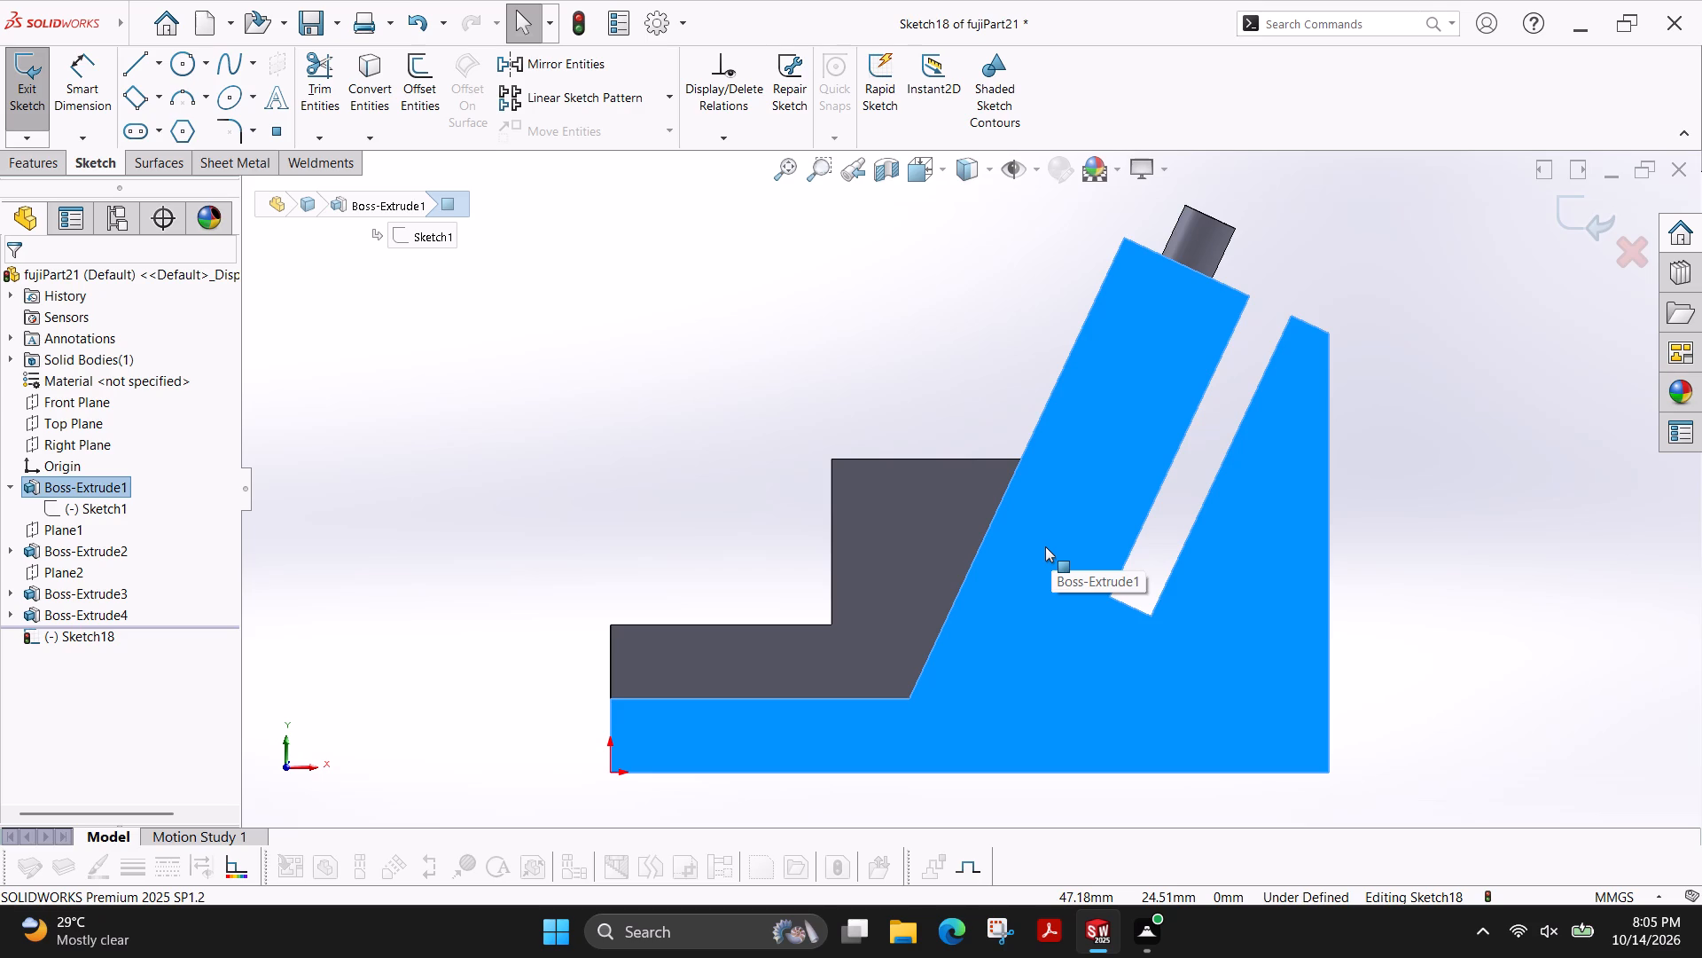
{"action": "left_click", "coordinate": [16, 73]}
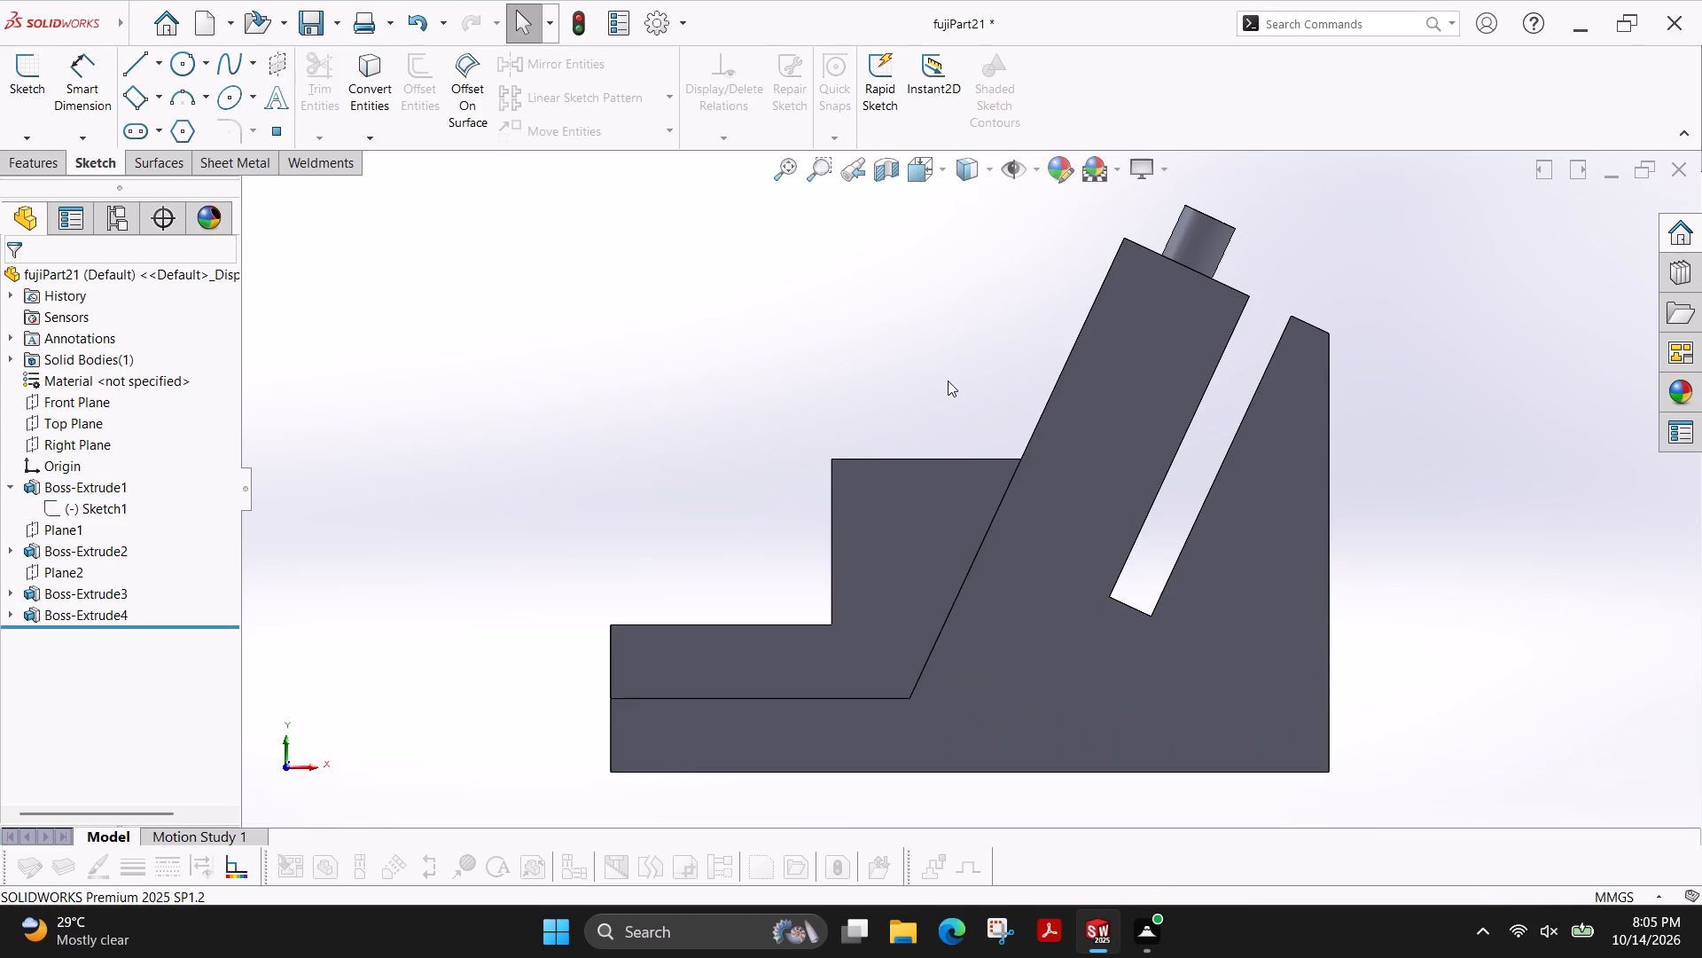
Start a new sketch on the round end face of the rear peg.
{"action": "scroll", "coordinate": [948, 381], "scroll_direction": "up", "scroll_amount": 2}
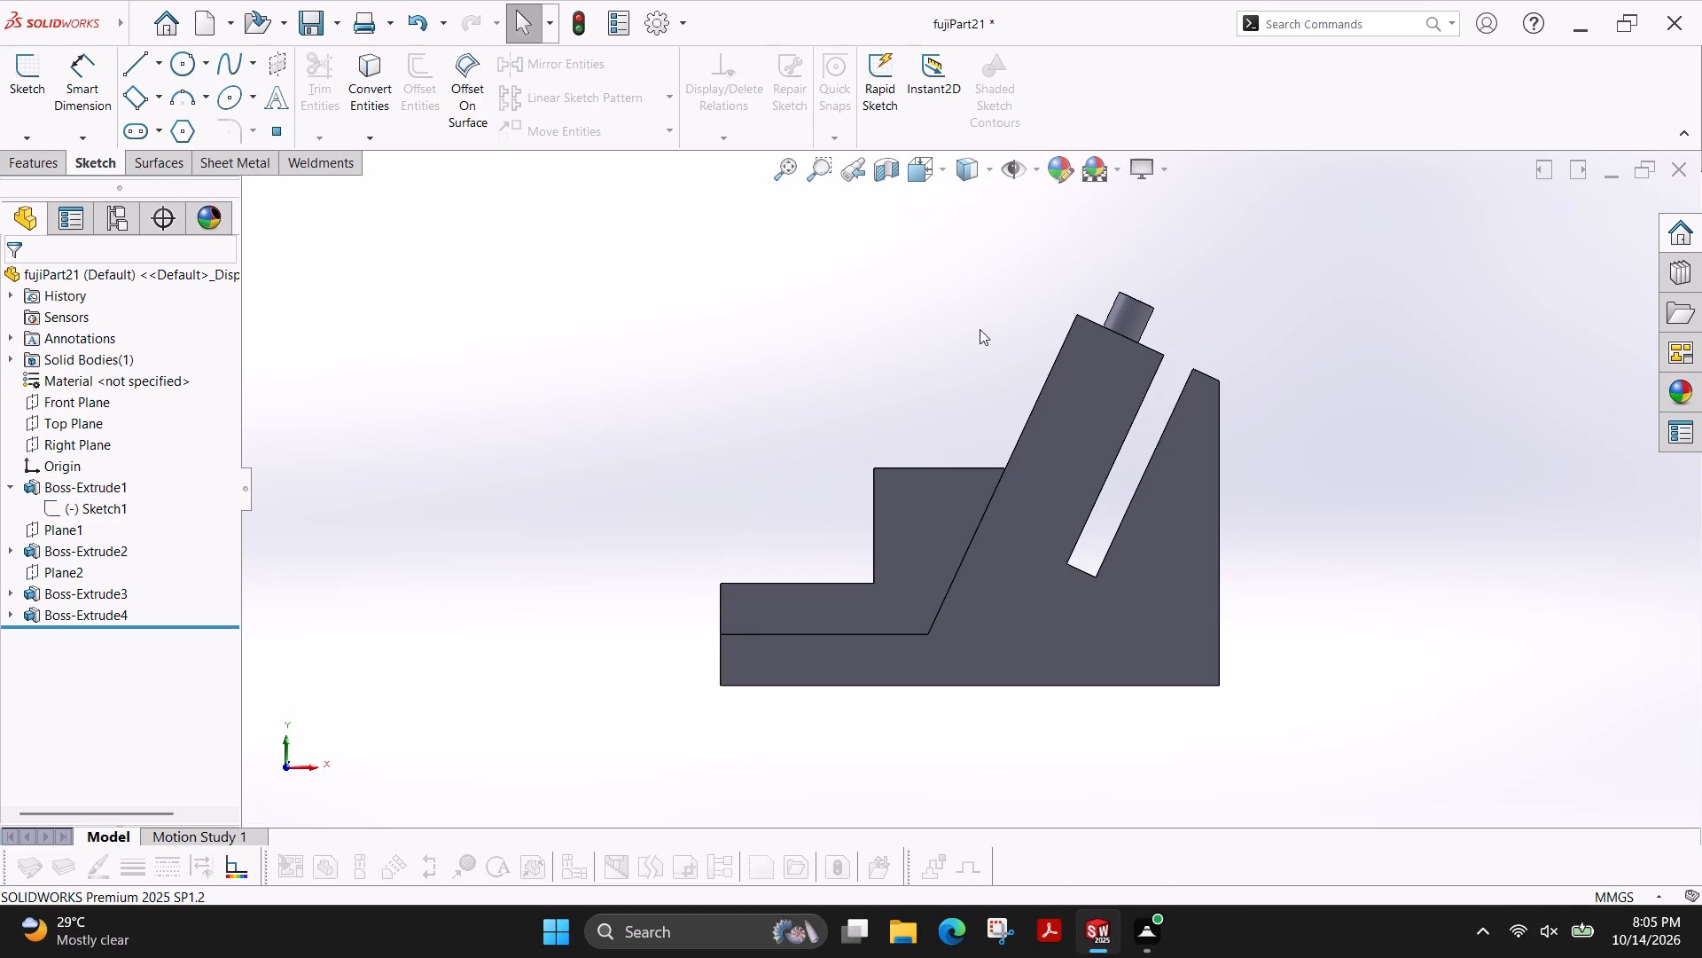
{"action": "middle_click_drag", "start_coordinate": [984, 279], "coordinate": [929, 383], "text": "ctrl+shift"}
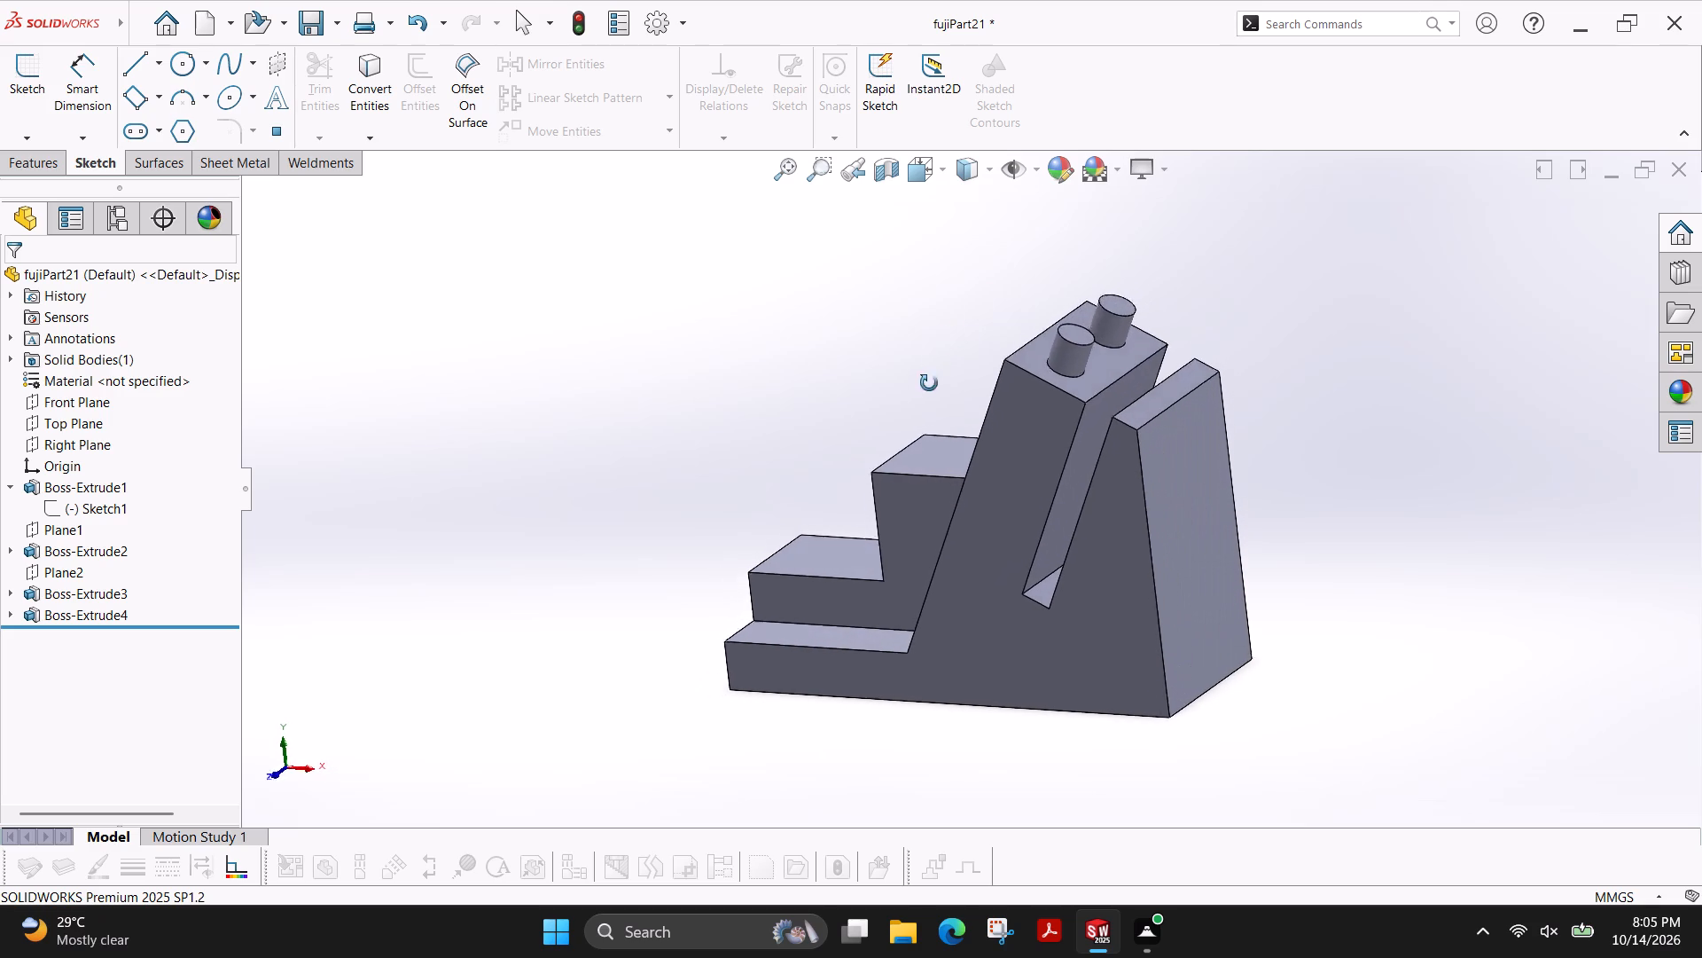
{"action": "middle_click_drag", "start_coordinate": [929, 383], "coordinate": [927, 389], "text": "ctrl+shift"}
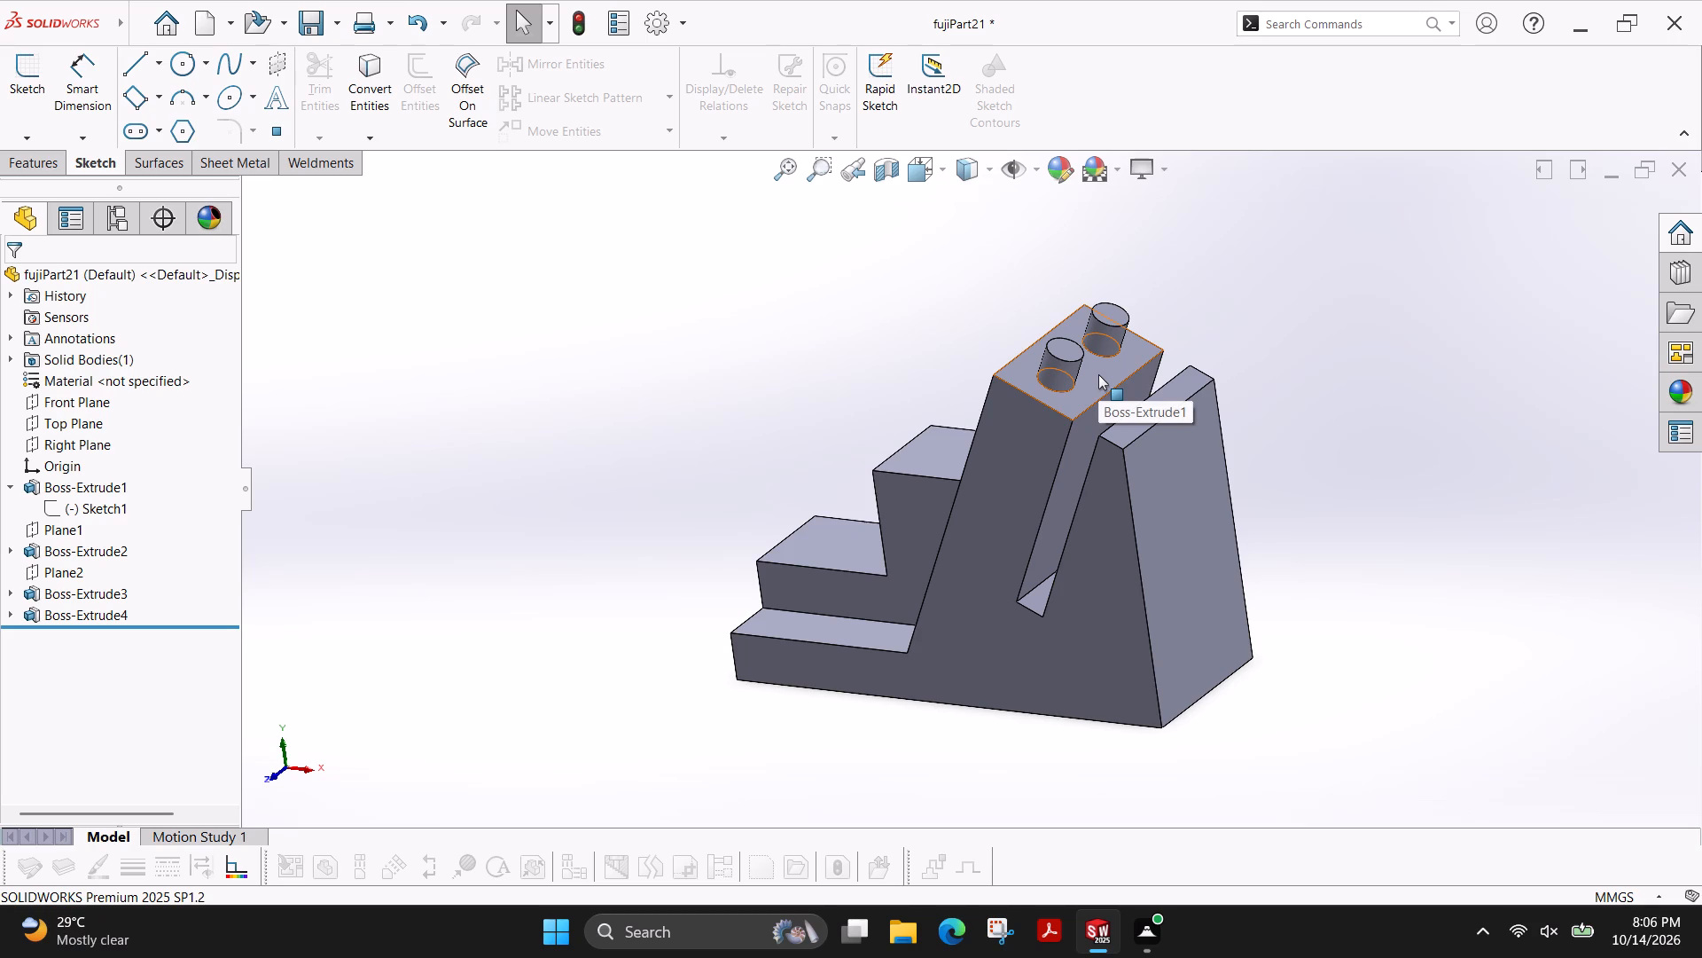
{"action": "left_click", "coordinate": [1119, 317]}
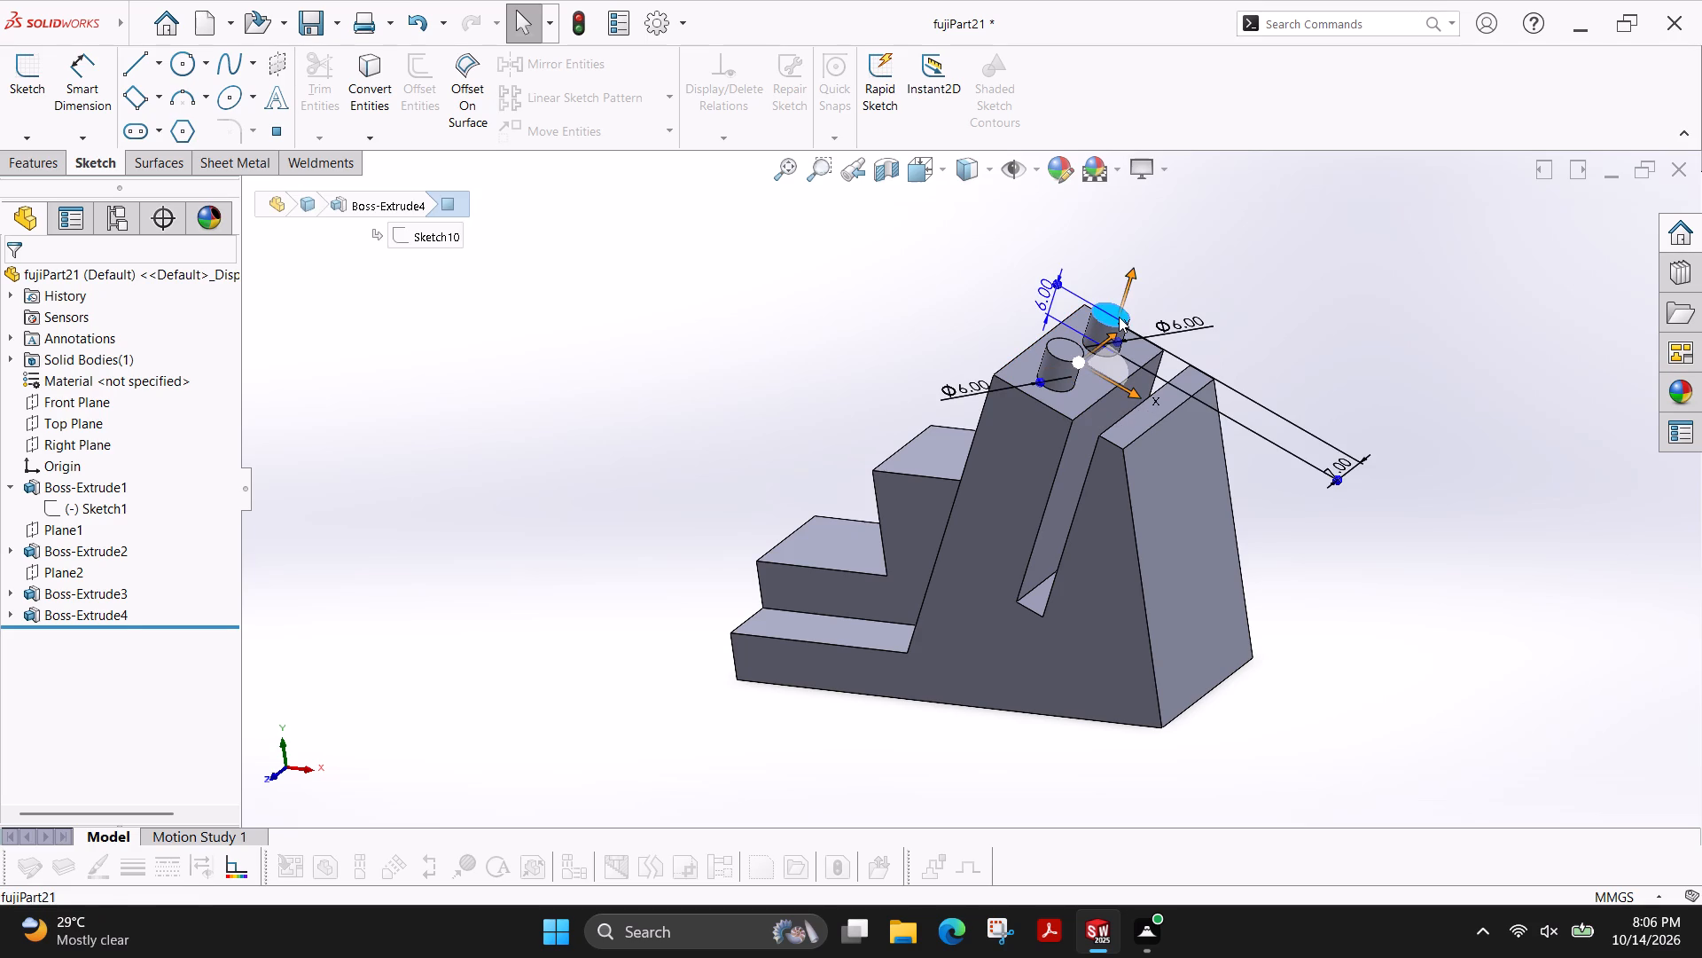
{"action": "left_click", "coordinate": [20, 89]}
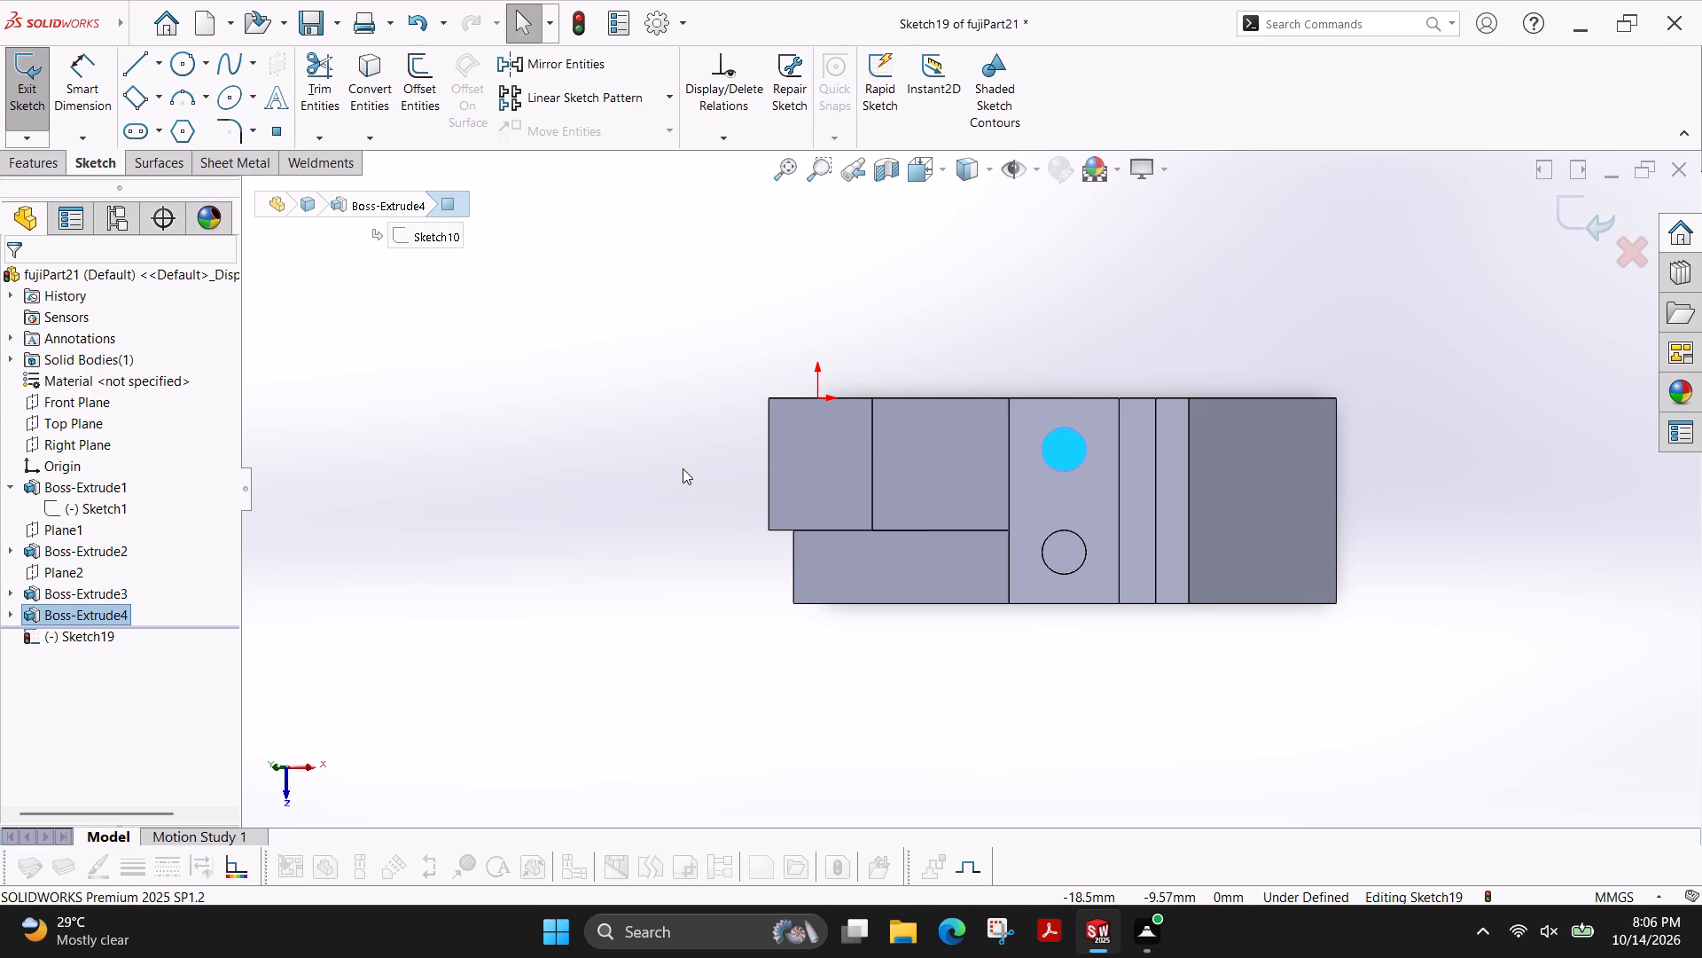
Examine the pegs, slot and stepped end of the bracket from above and from its front side.
{"action": "middle_click_drag", "start_coordinate": [678, 470], "coordinate": [699, 475], "text": "ctrl+shift"}
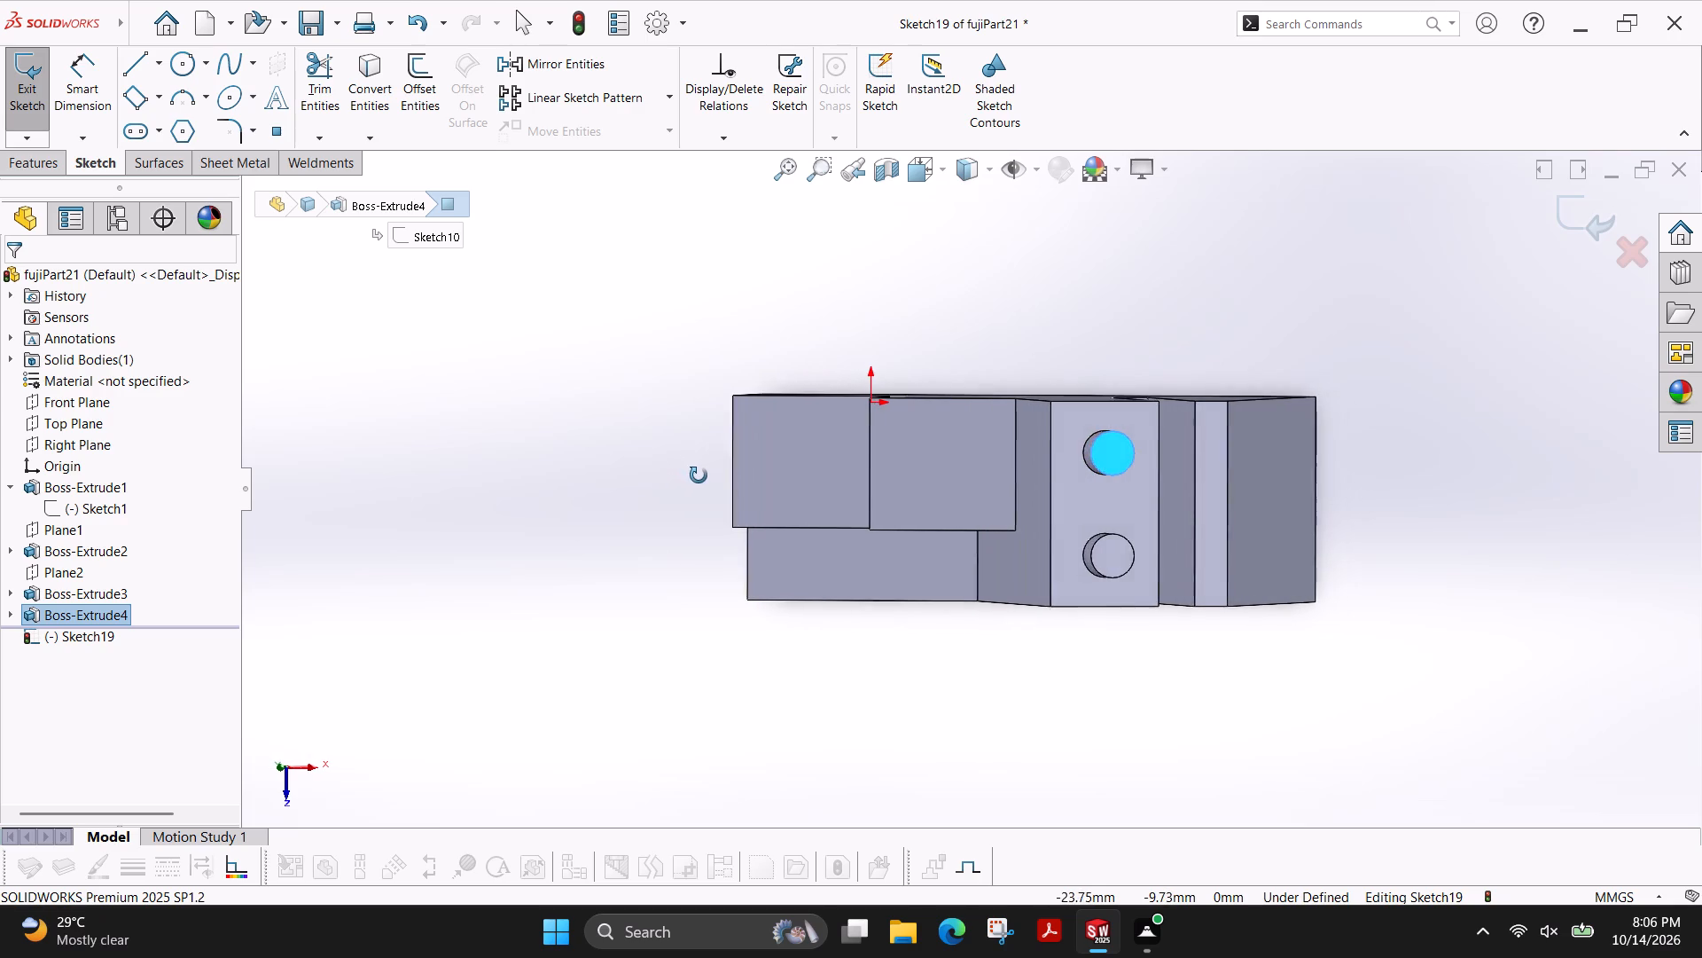
{"action": "middle_click_drag", "start_coordinate": [699, 475], "coordinate": [724, 479], "text": "ctrl+shift"}
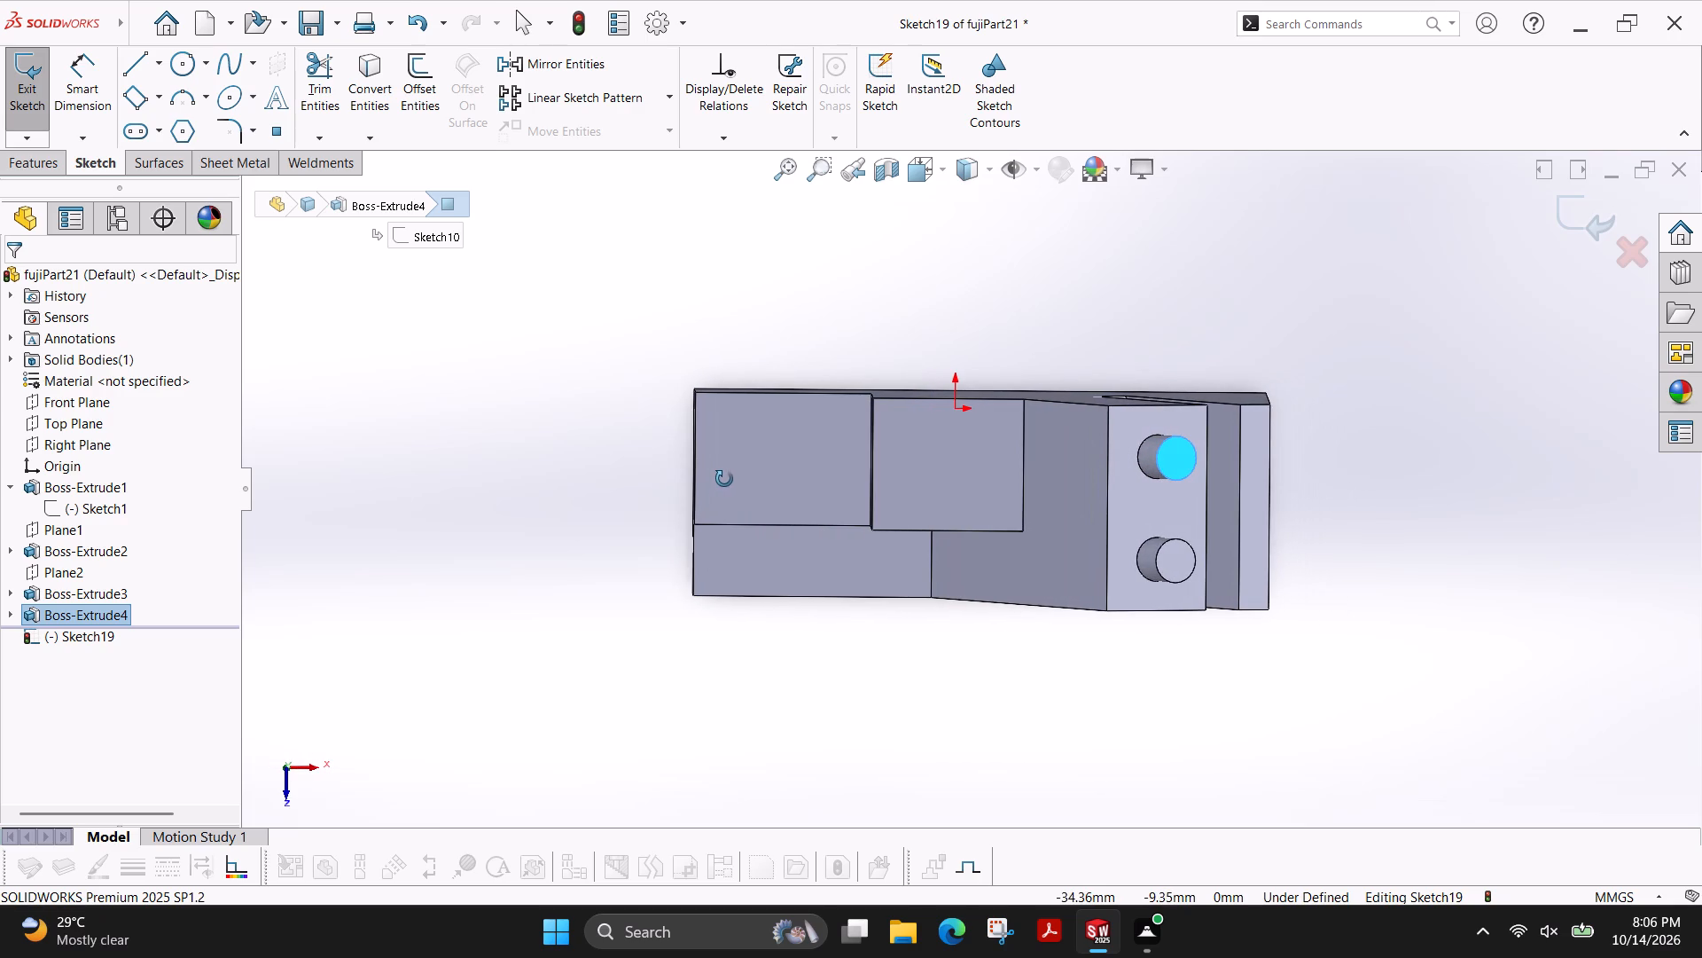
{"action": "middle_click_drag", "start_coordinate": [724, 479], "coordinate": [727, 478], "text": "ctrl+shift"}
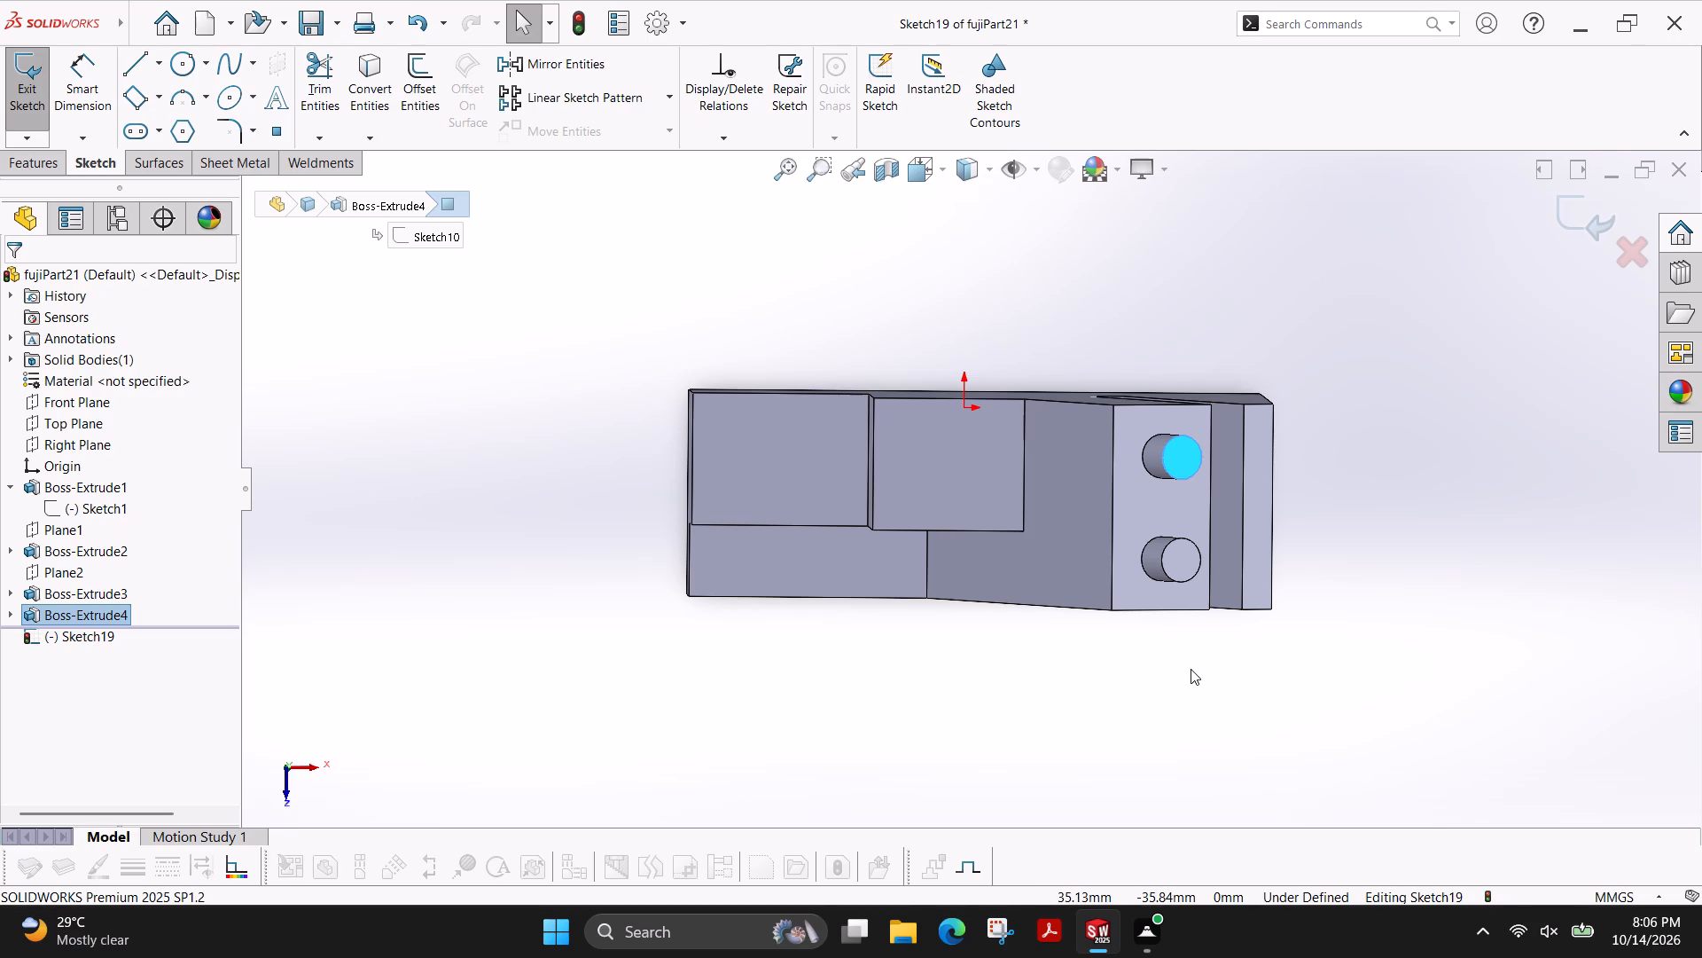
{"action": "middle_click_drag", "start_coordinate": [1186, 669], "coordinate": [1135, 662], "text": "ctrl+shift"}
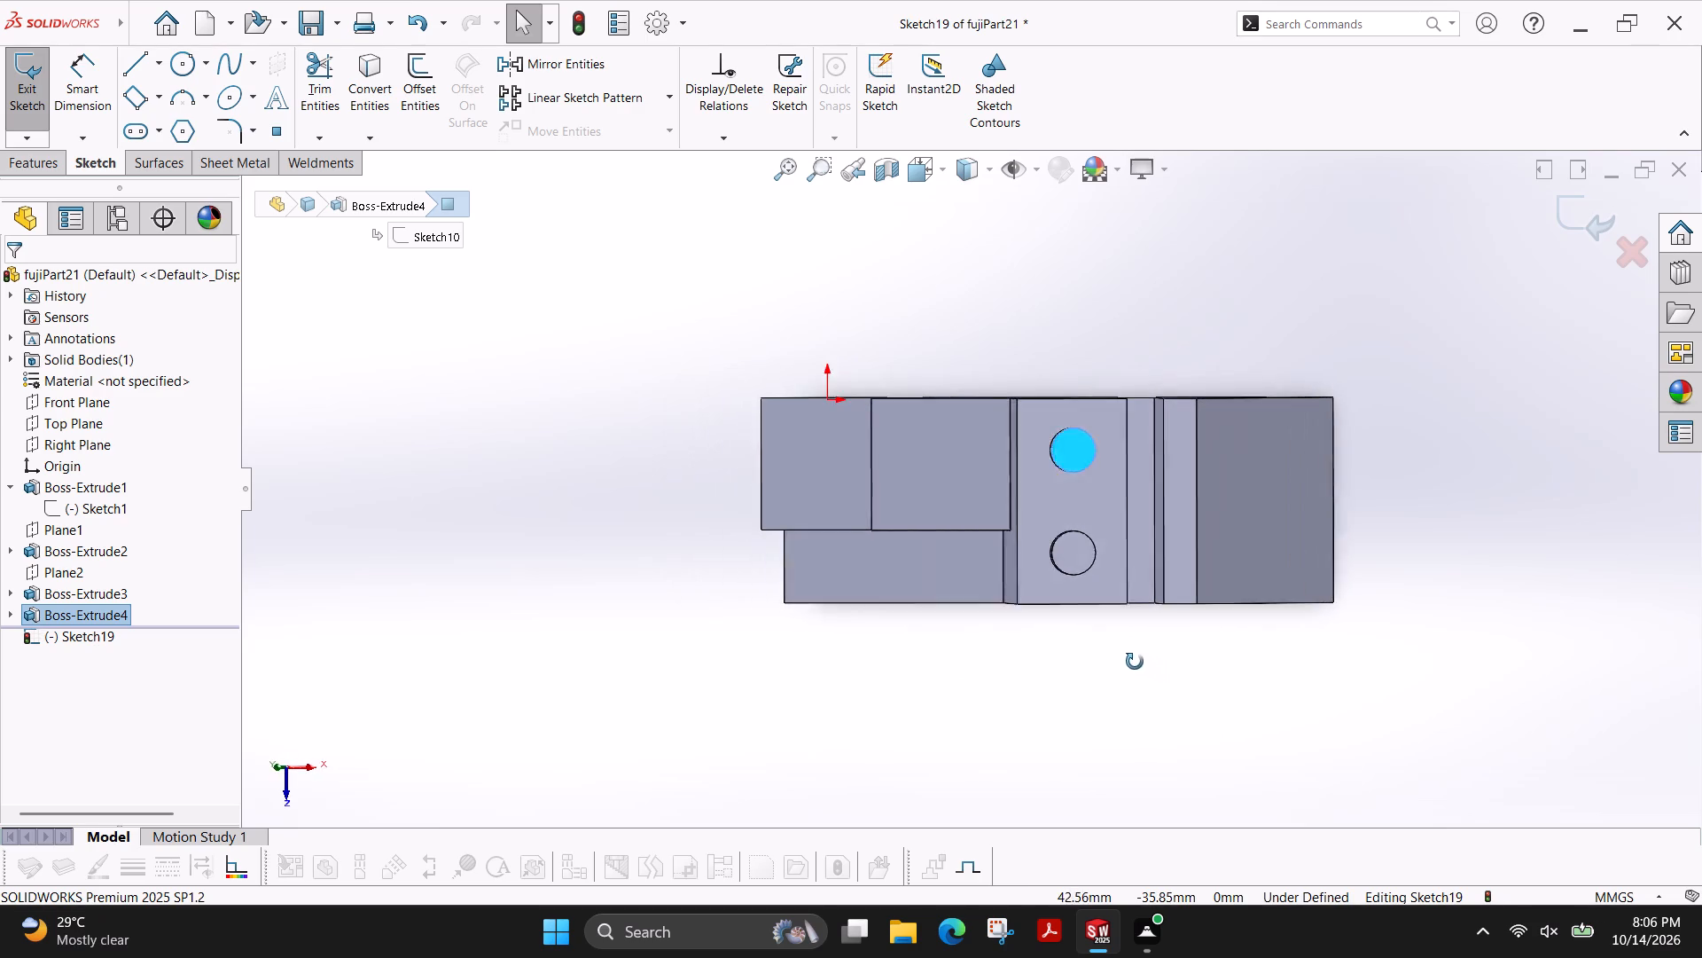
{"action": "middle_click_drag", "start_coordinate": [1135, 662], "coordinate": [1136, 663], "text": "ctrl+shift"}
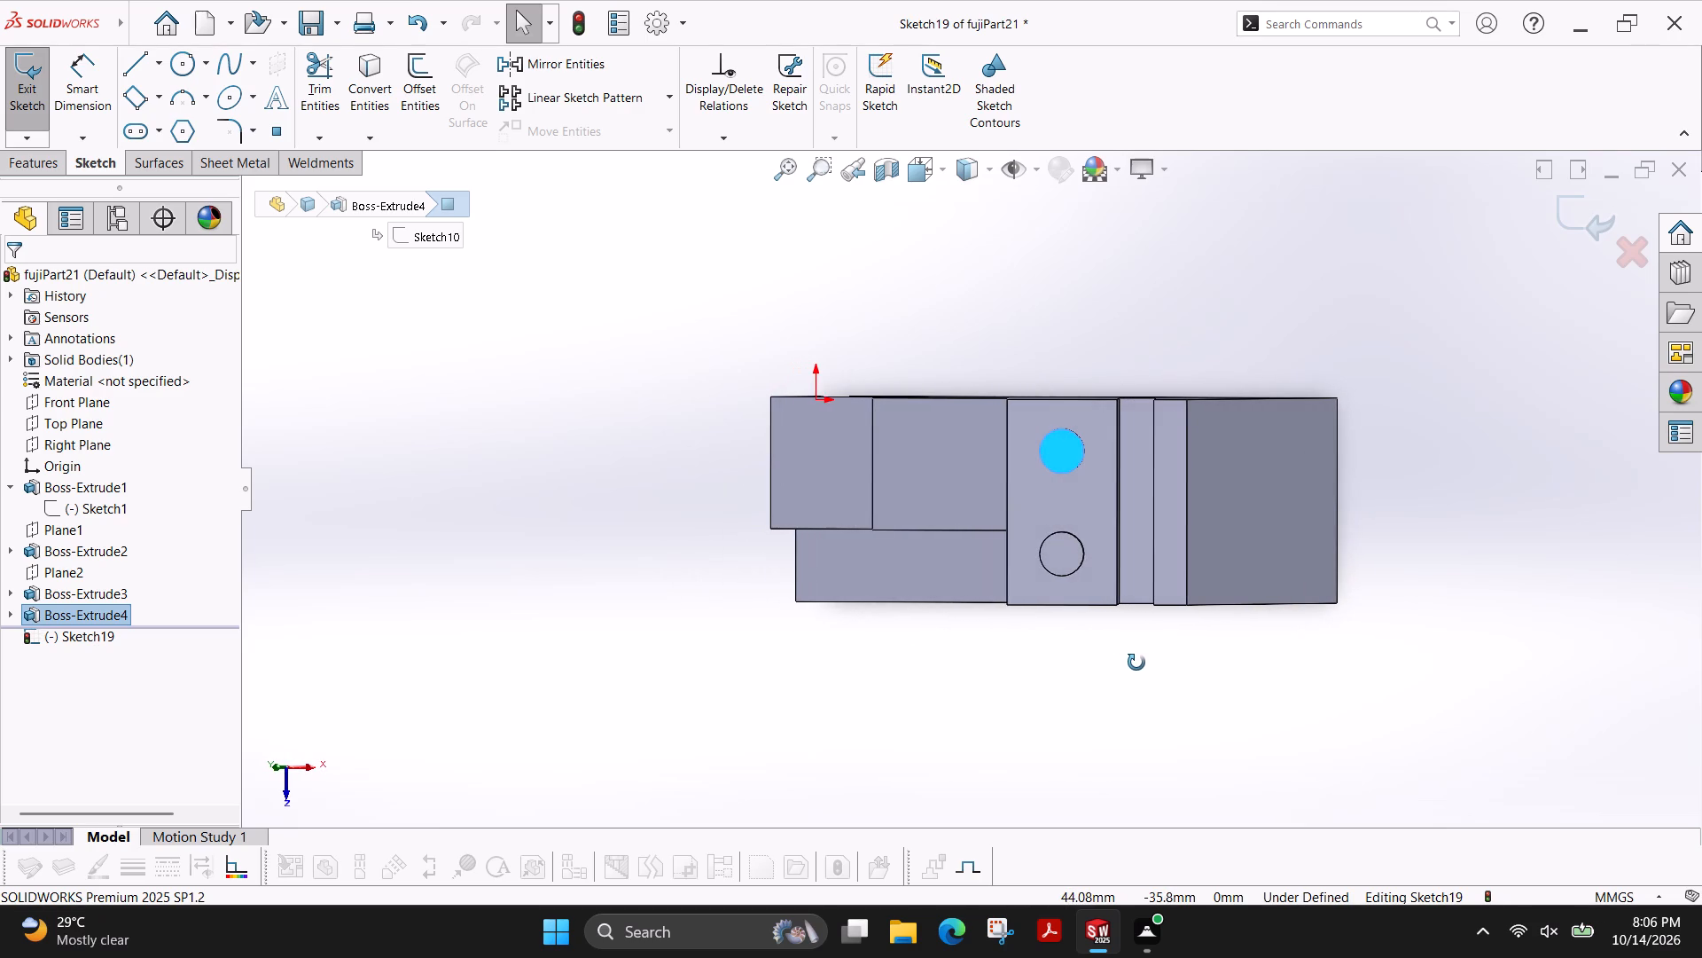
{"action": "middle_click_drag", "start_coordinate": [1136, 663], "coordinate": [1145, 665], "text": "ctrl+shift"}
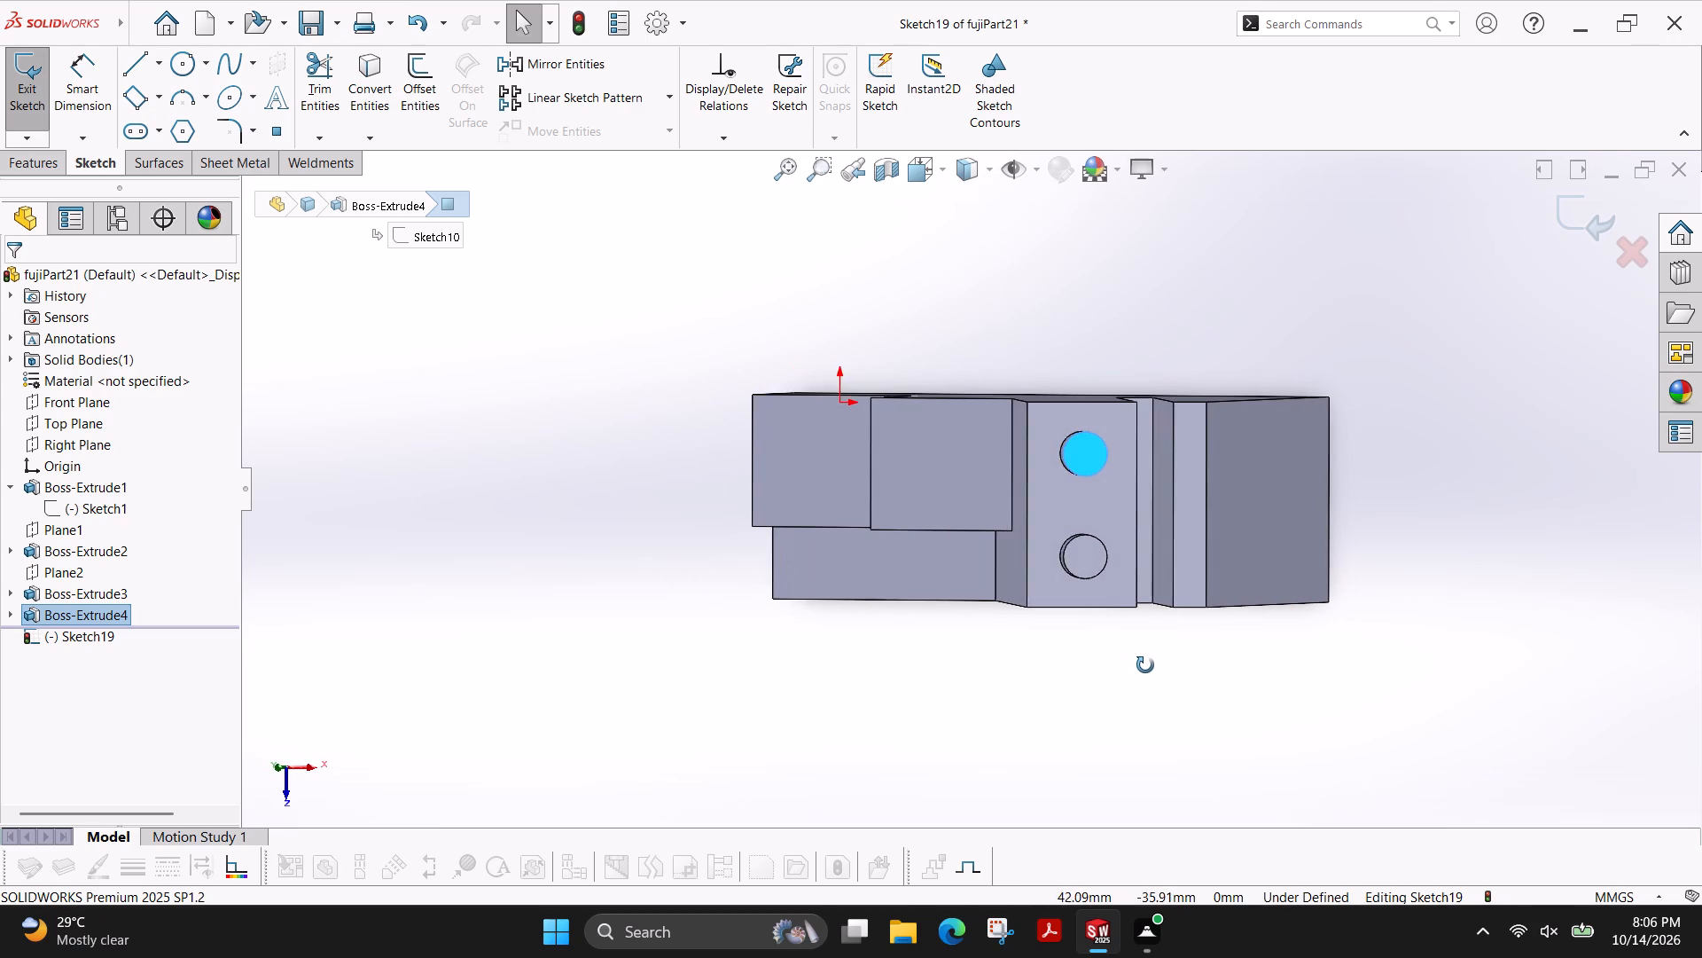
{"action": "middle_click_drag", "start_coordinate": [1145, 665], "coordinate": [1143, 665], "text": "ctrl+shift"}
{"action": "middle_click_drag", "start_coordinate": [1135, 665], "coordinate": [1104, 659], "text": "ctrl+shift"}
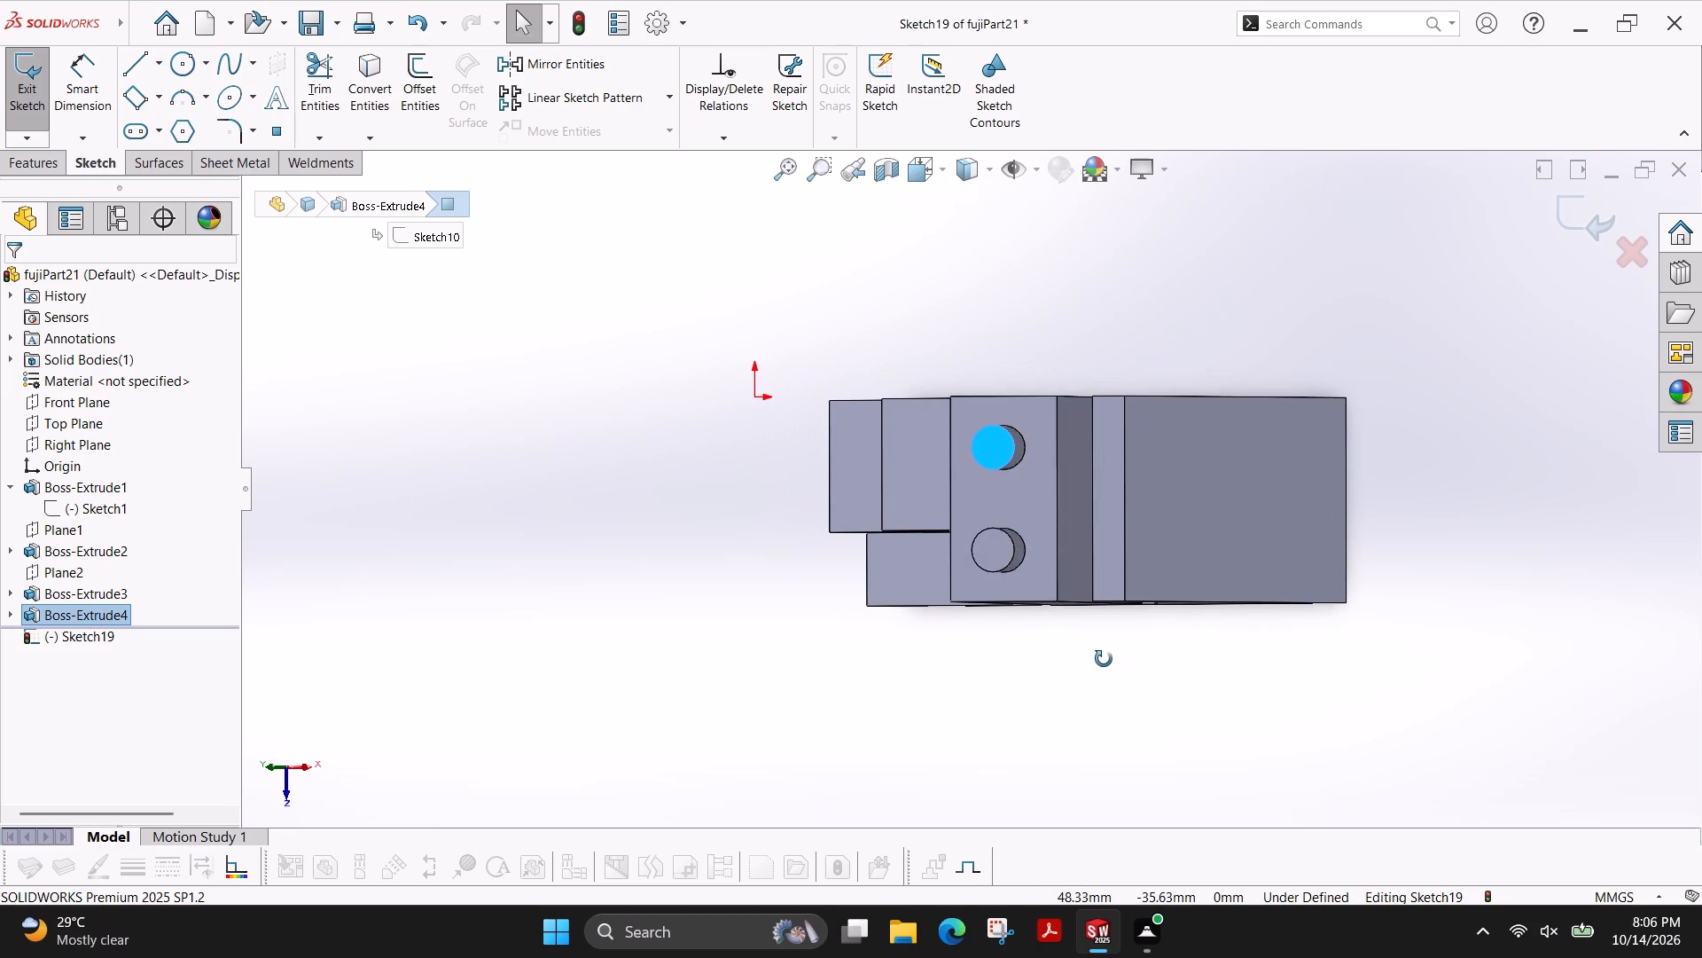
{"action": "middle_click_drag", "start_coordinate": [1104, 659], "coordinate": [1122, 662], "text": "ctrl+shift"}
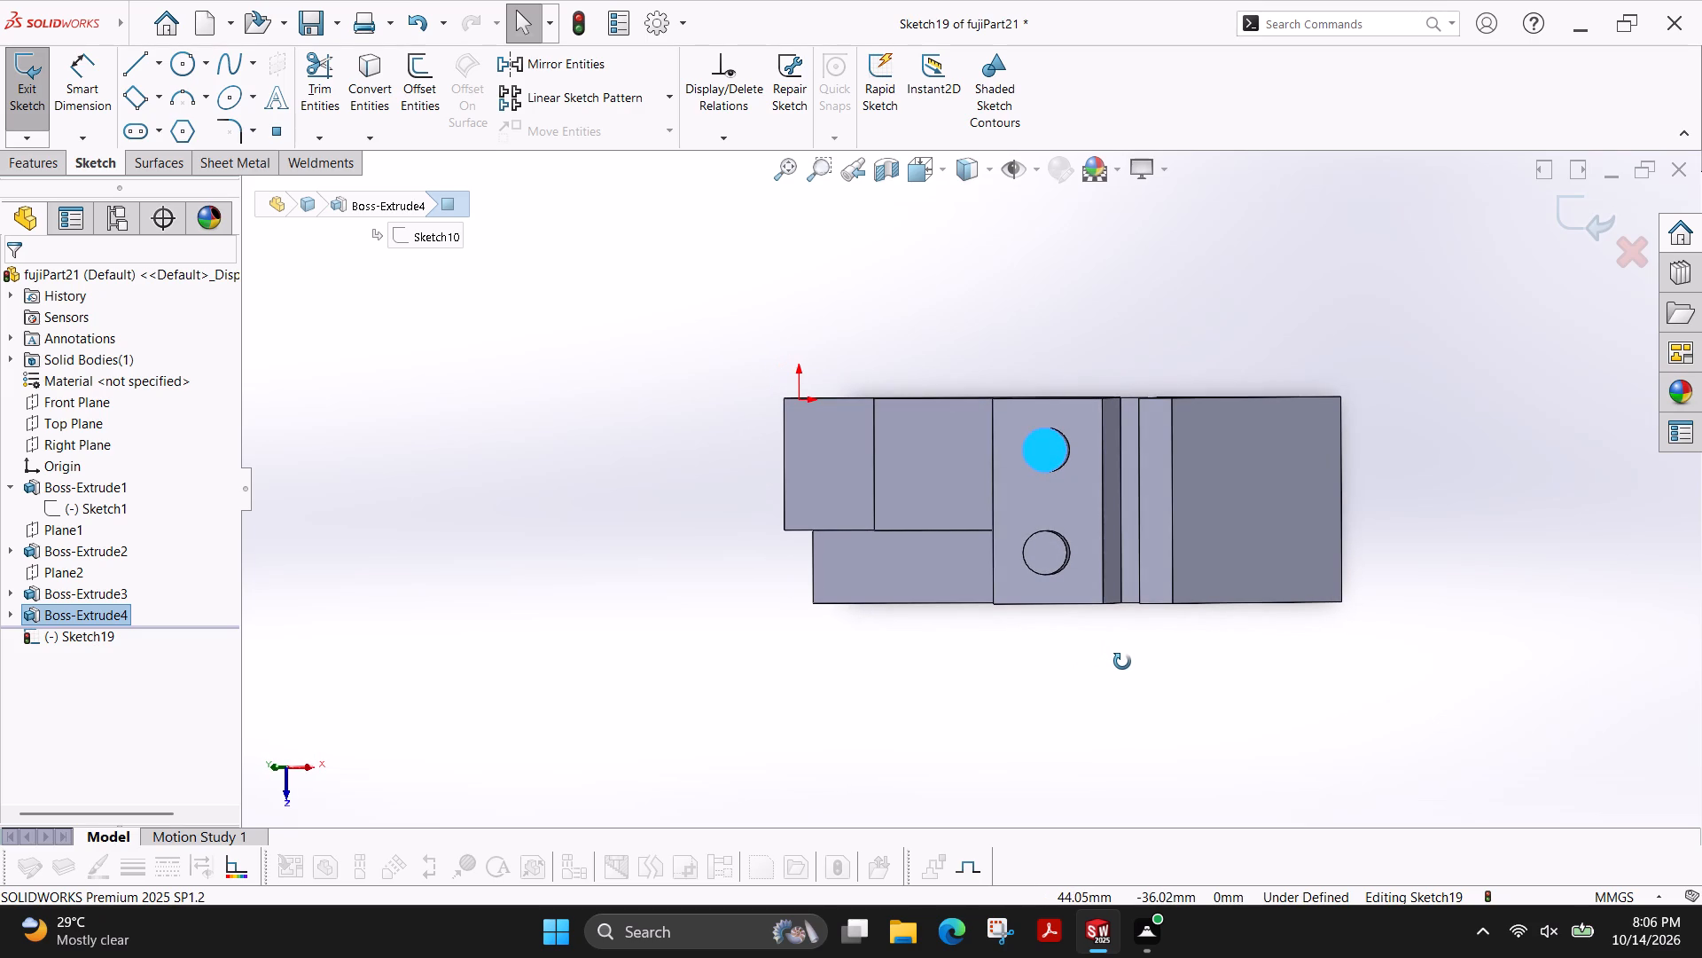
{"action": "middle_click_drag", "start_coordinate": [1122, 662], "coordinate": [1118, 663], "text": "ctrl+shift"}
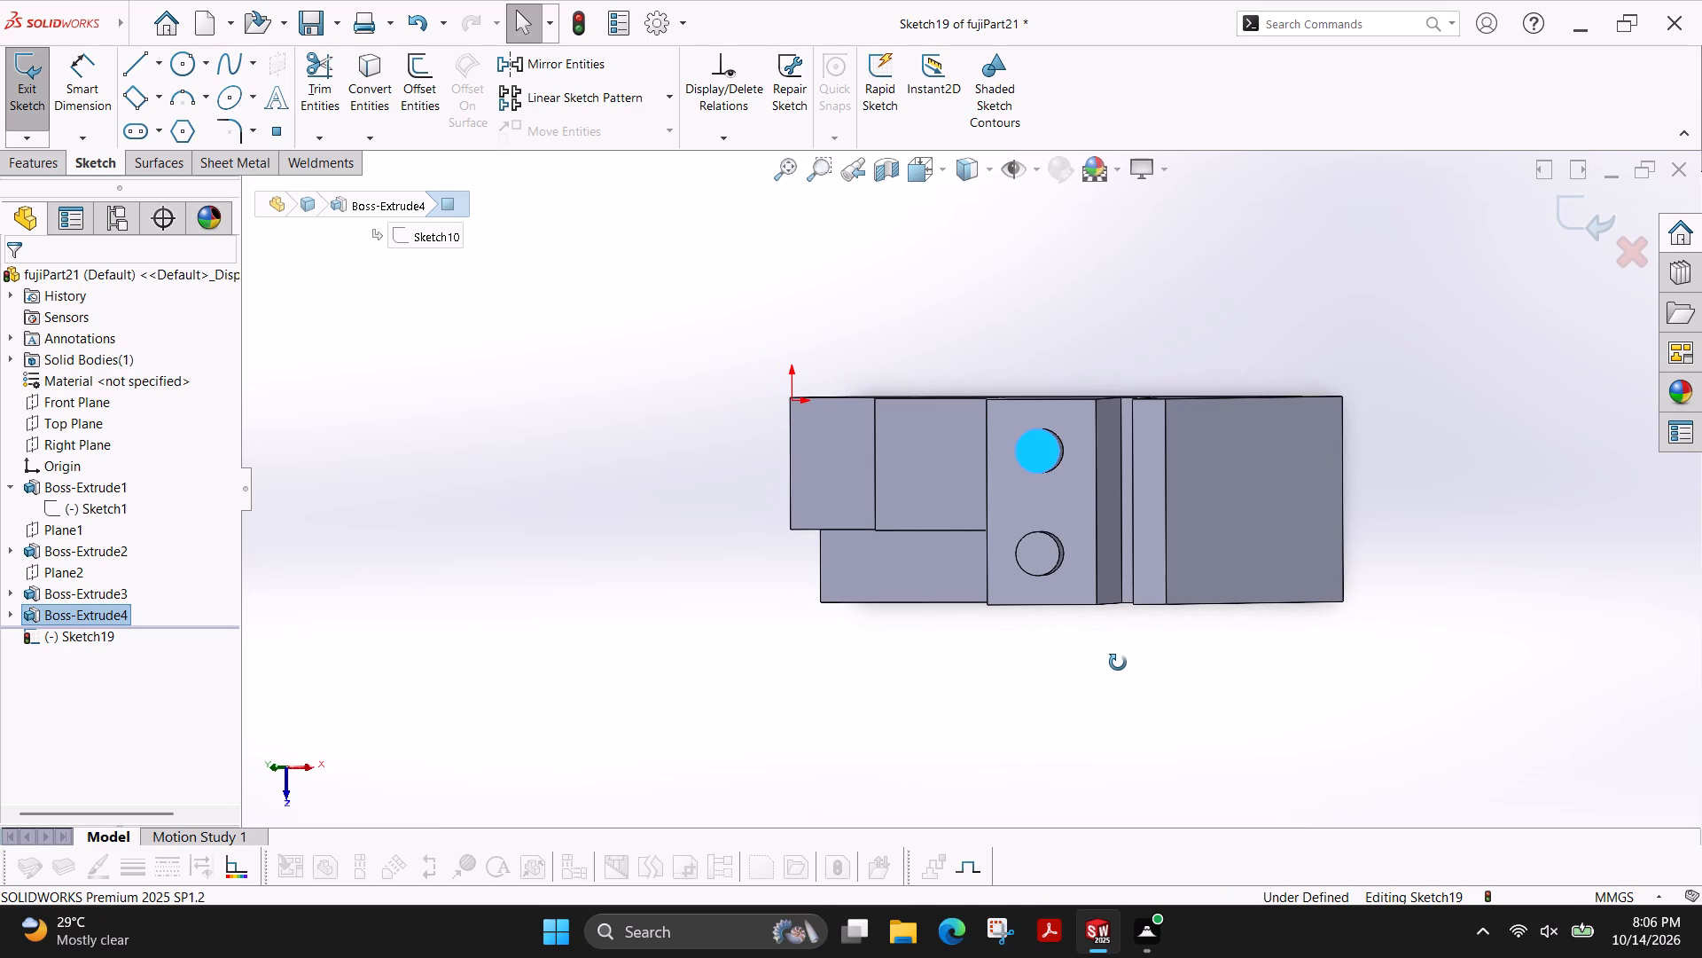
{"action": "middle_click_drag", "start_coordinate": [1118, 663], "coordinate": [1114, 663], "text": "ctrl+shift"}
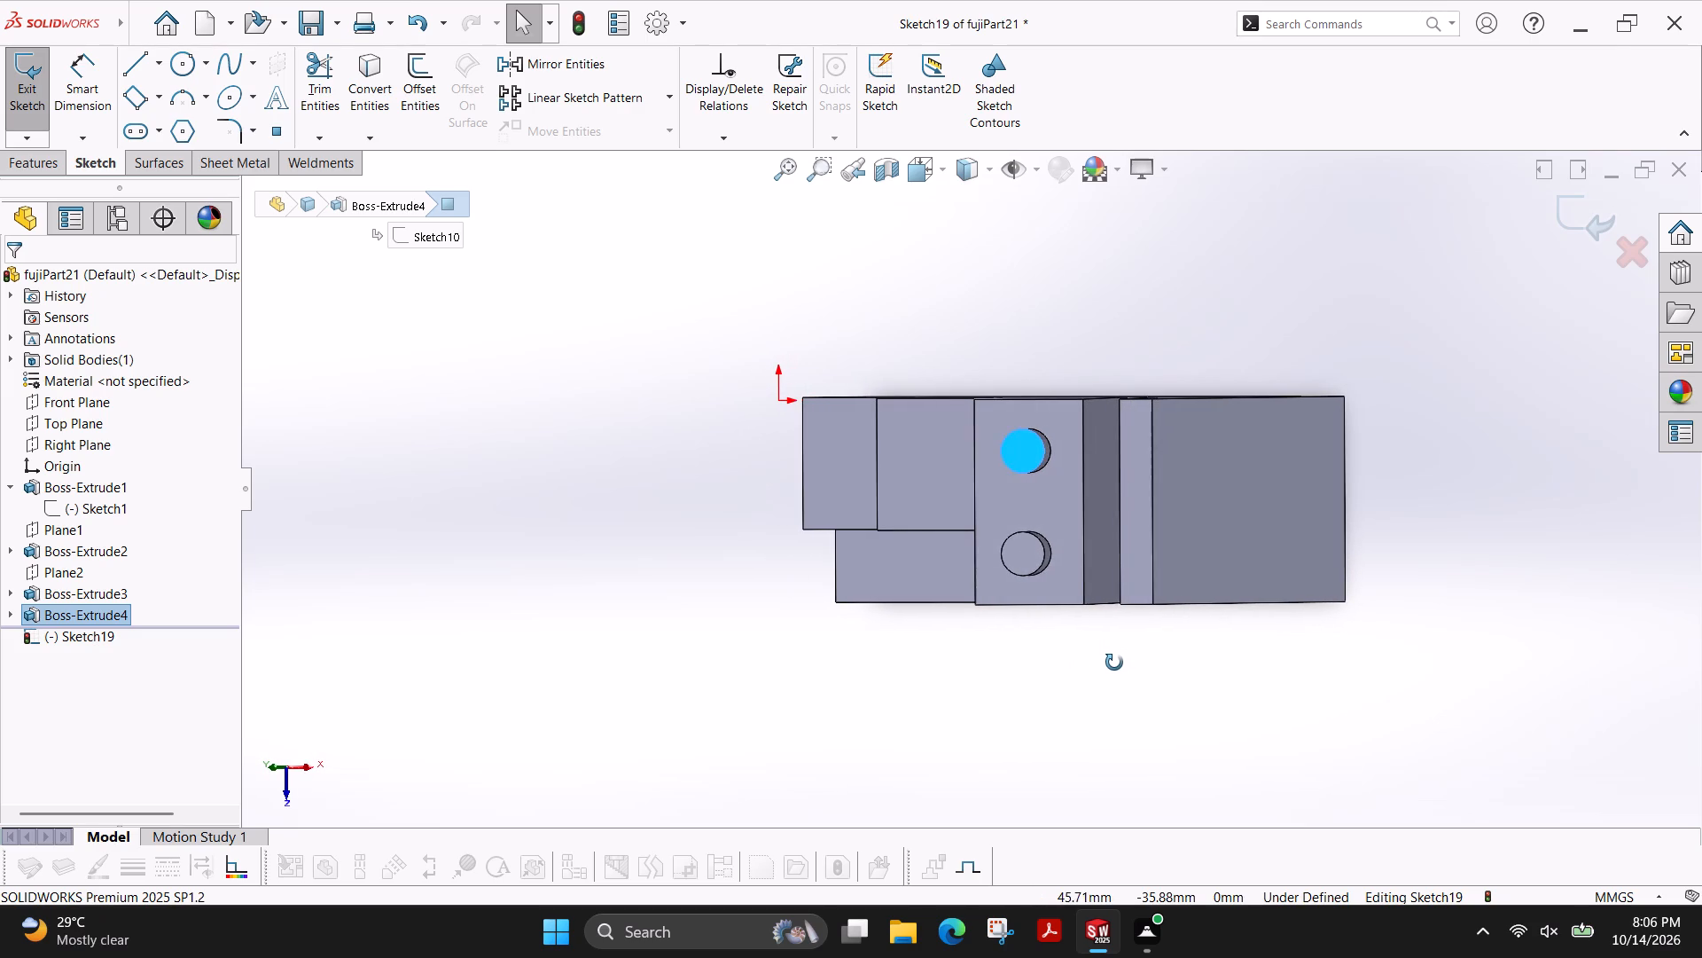
{"action": "middle_click_drag", "start_coordinate": [1114, 663], "coordinate": [1105, 663], "text": "ctrl+shift"}
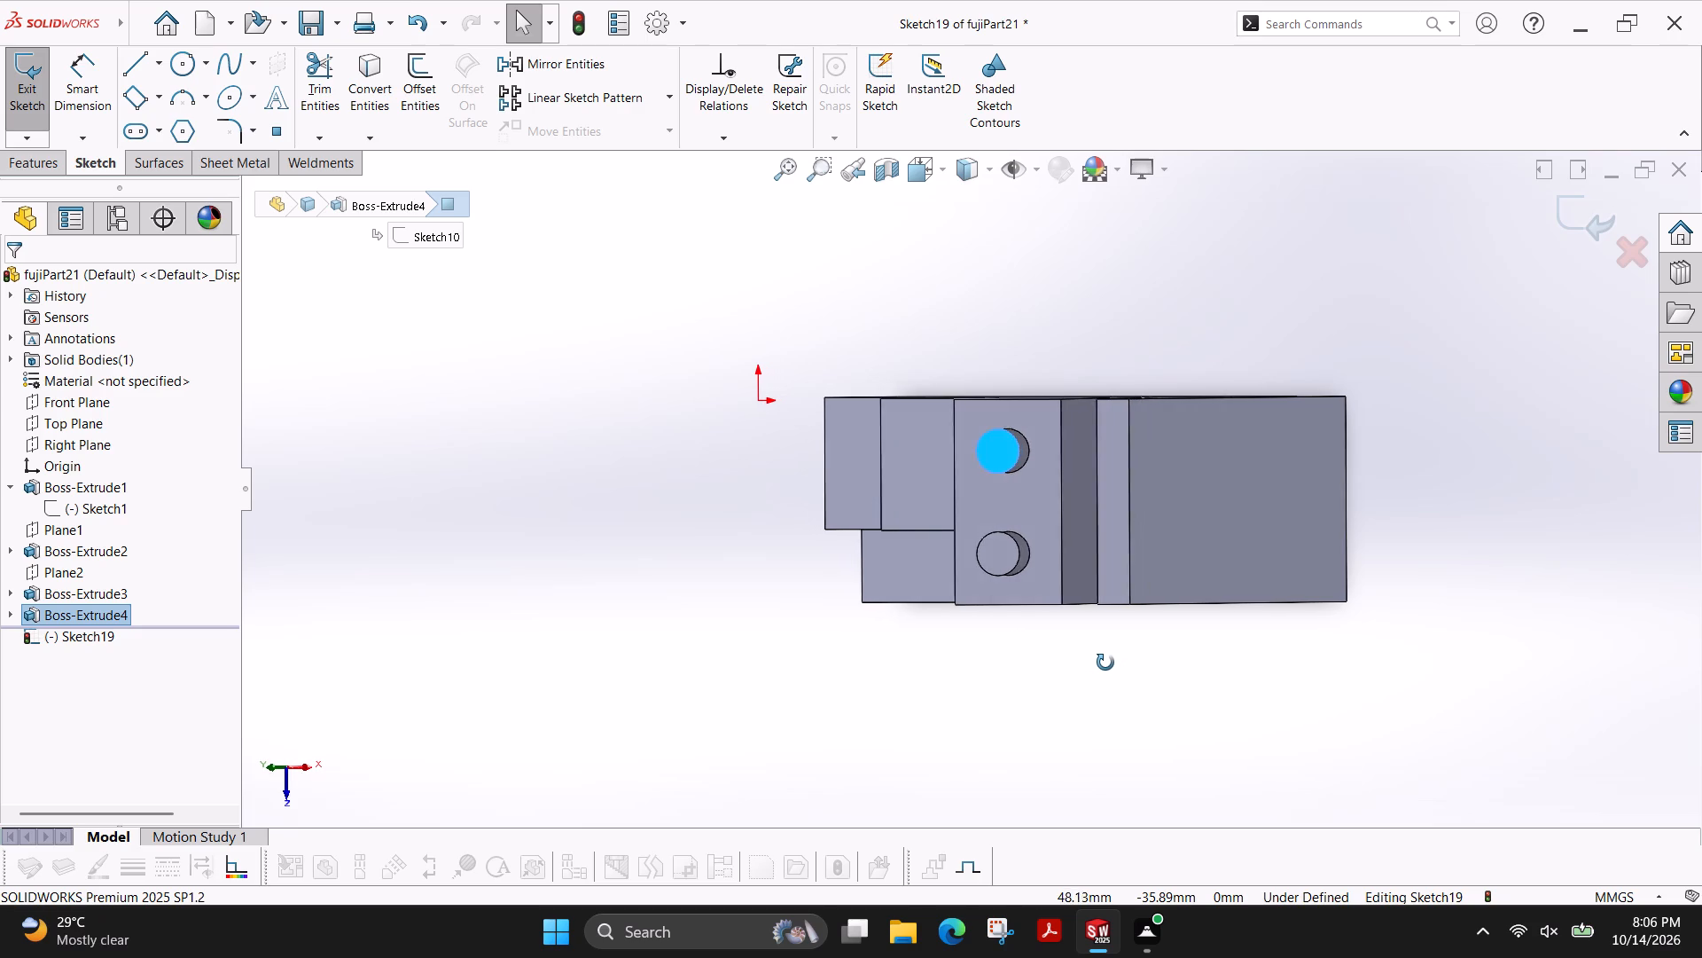
{"action": "middle_click_drag", "start_coordinate": [1105, 663], "coordinate": [1102, 661], "text": "ctrl+shift"}
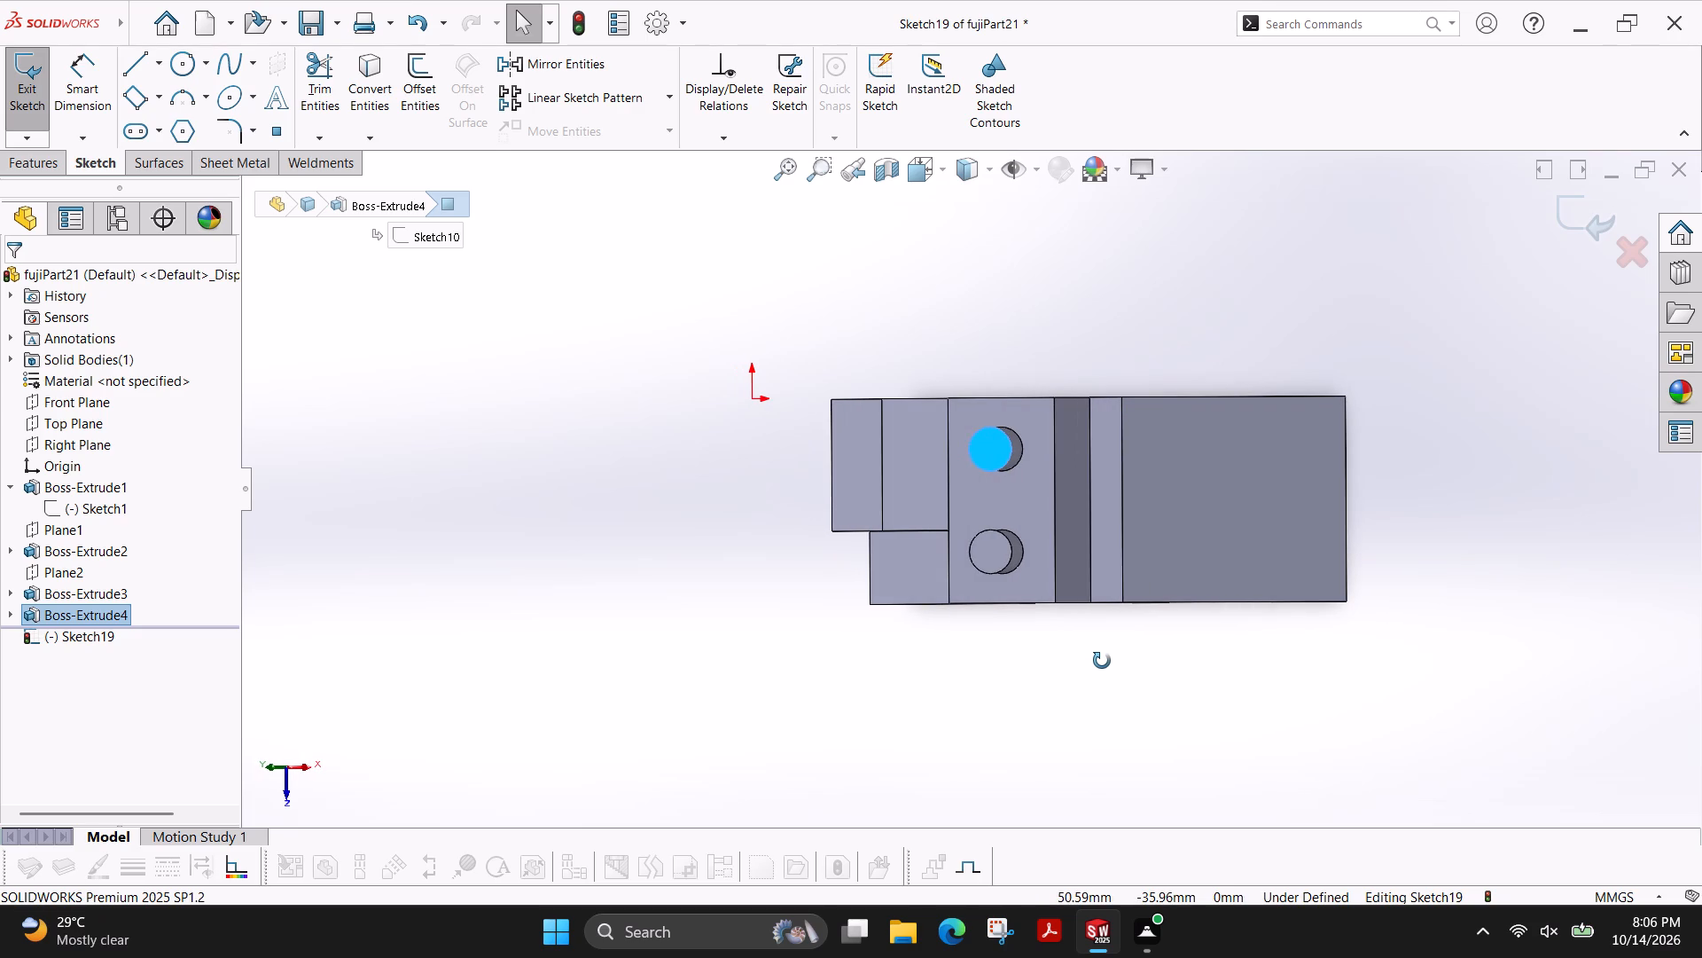
{"action": "middle_click_drag", "start_coordinate": [1102, 661], "coordinate": [1098, 661], "text": "ctrl+shift"}
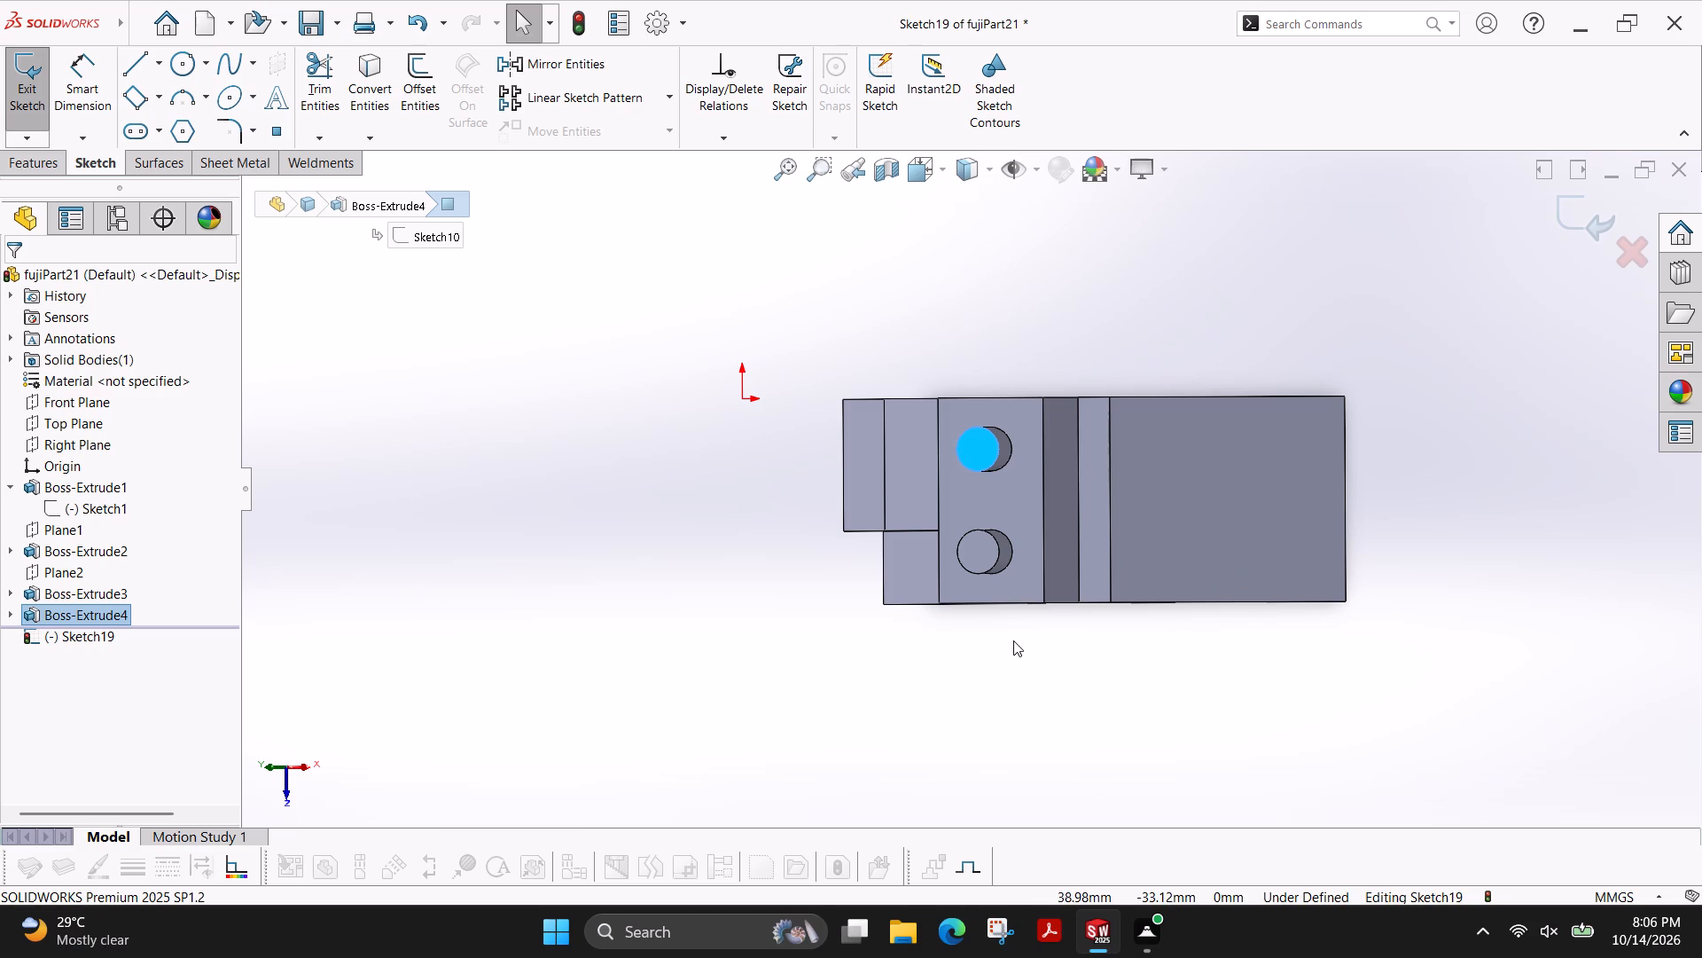
{"action": "middle_click_drag", "start_coordinate": [1012, 640], "coordinate": [1021, 429], "text": "ctrl+shift"}
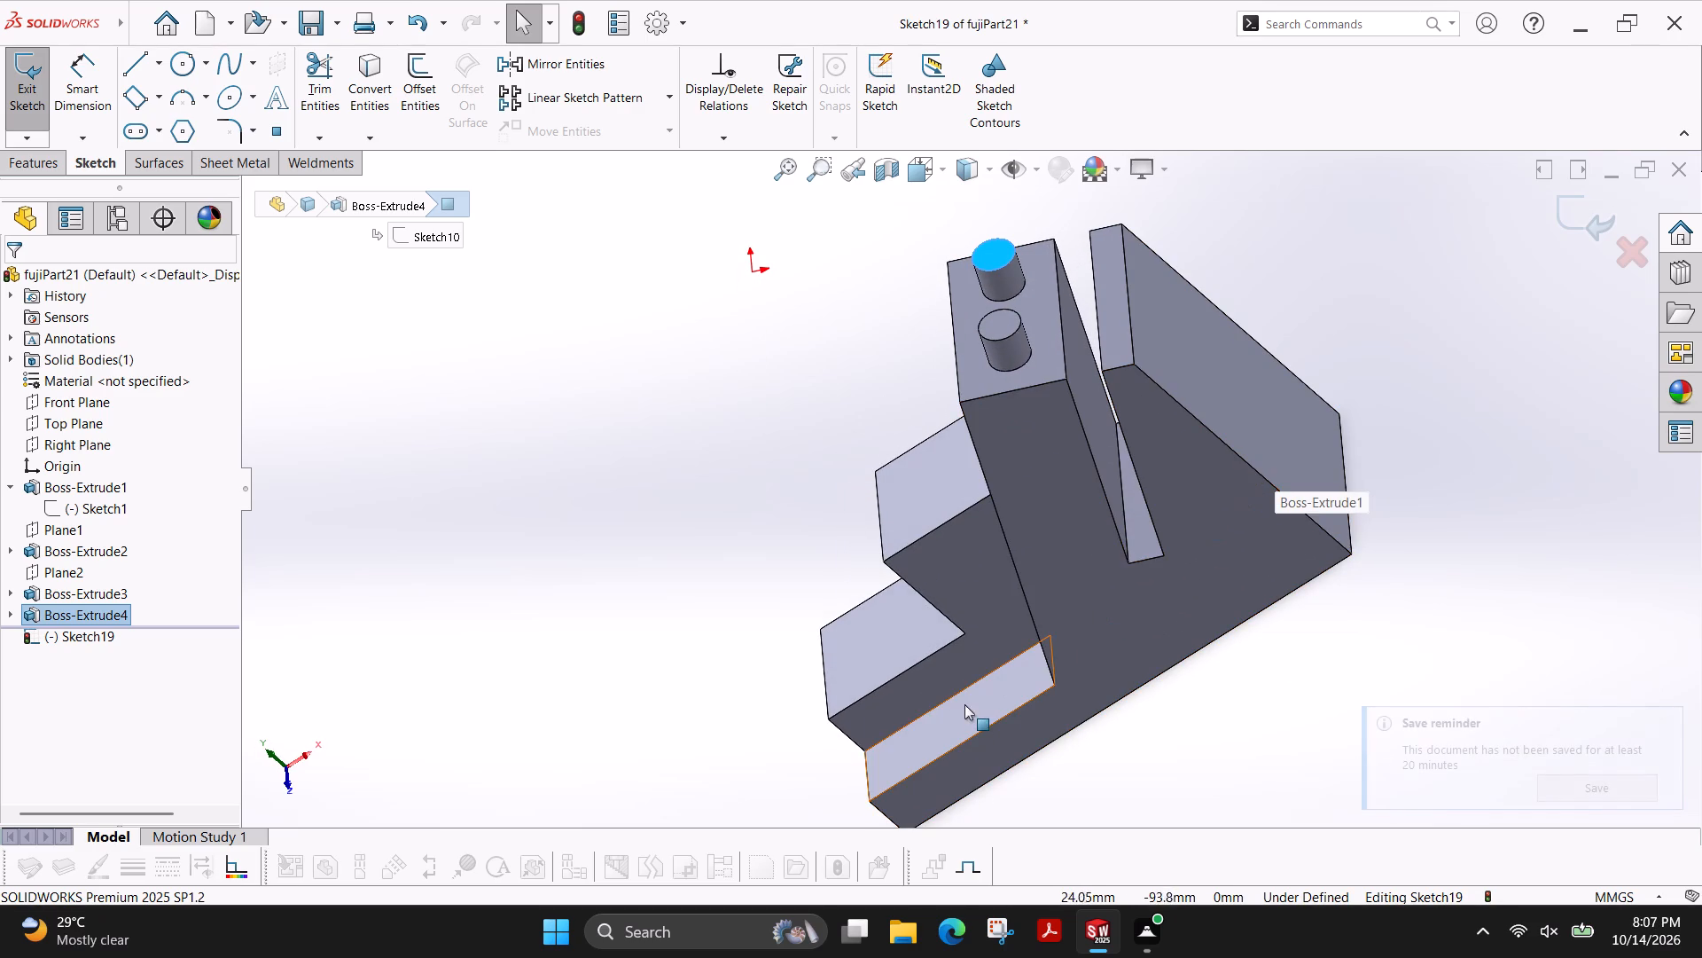
{"action": "middle_click_drag", "start_coordinate": [700, 576], "coordinate": [721, 558], "text": "ctrl+shift"}
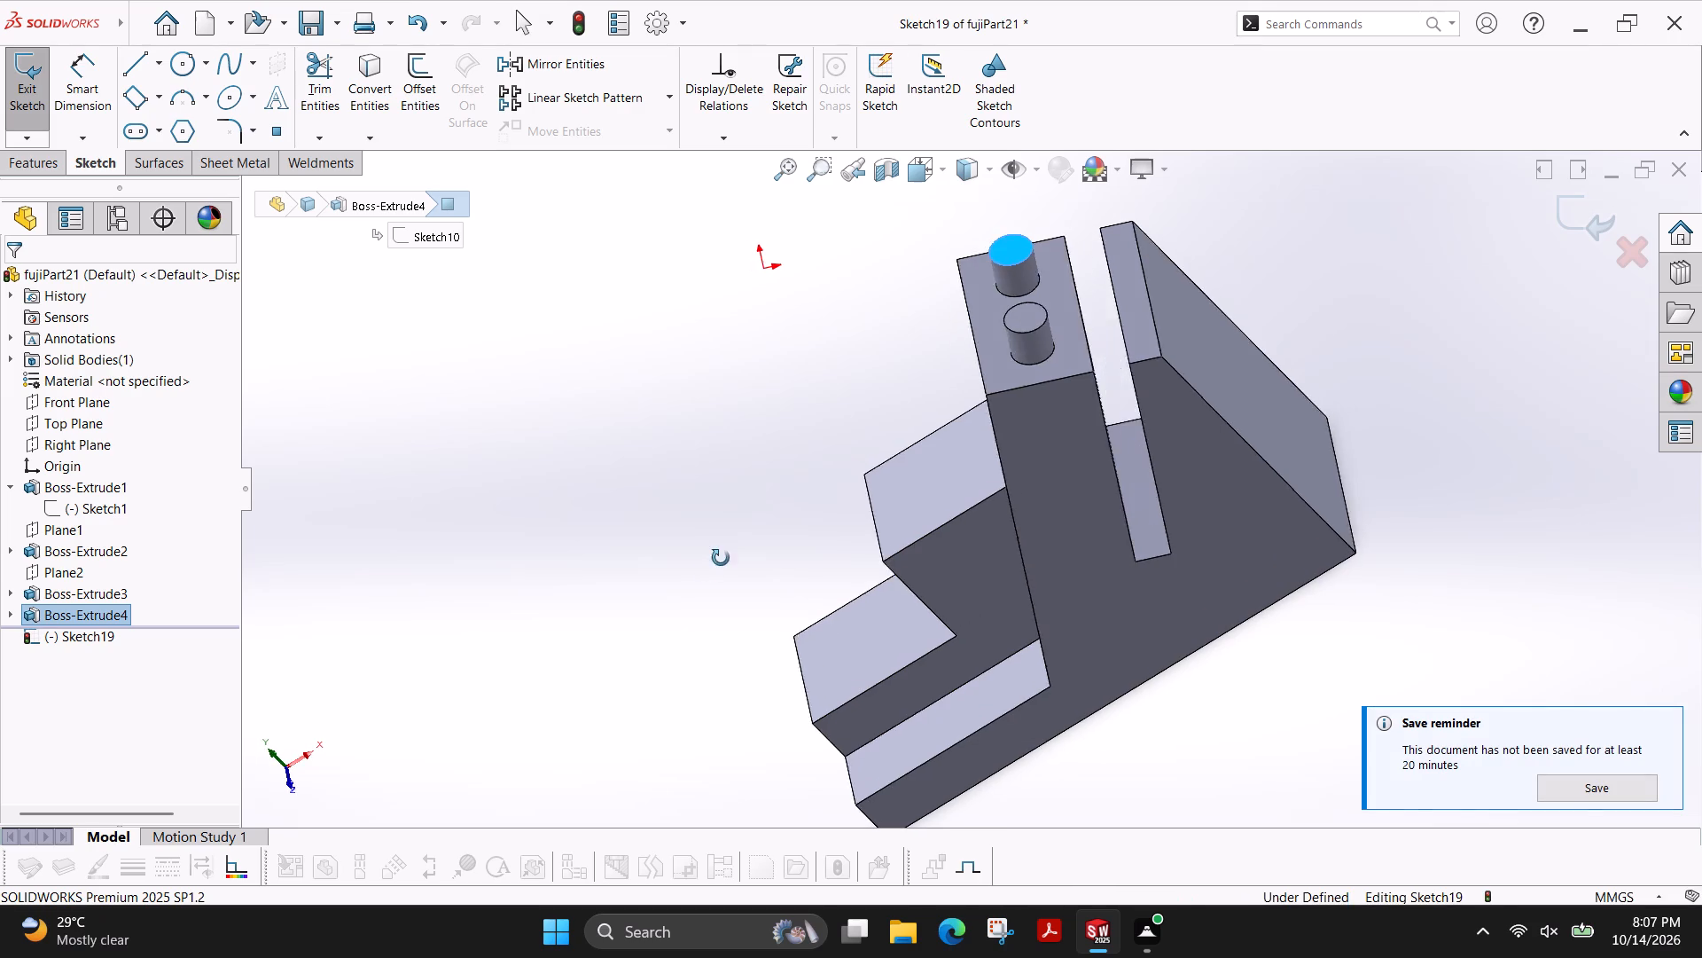
{"action": "middle_click_drag", "start_coordinate": [721, 558], "coordinate": [652, 390], "text": "ctrl+shift"}
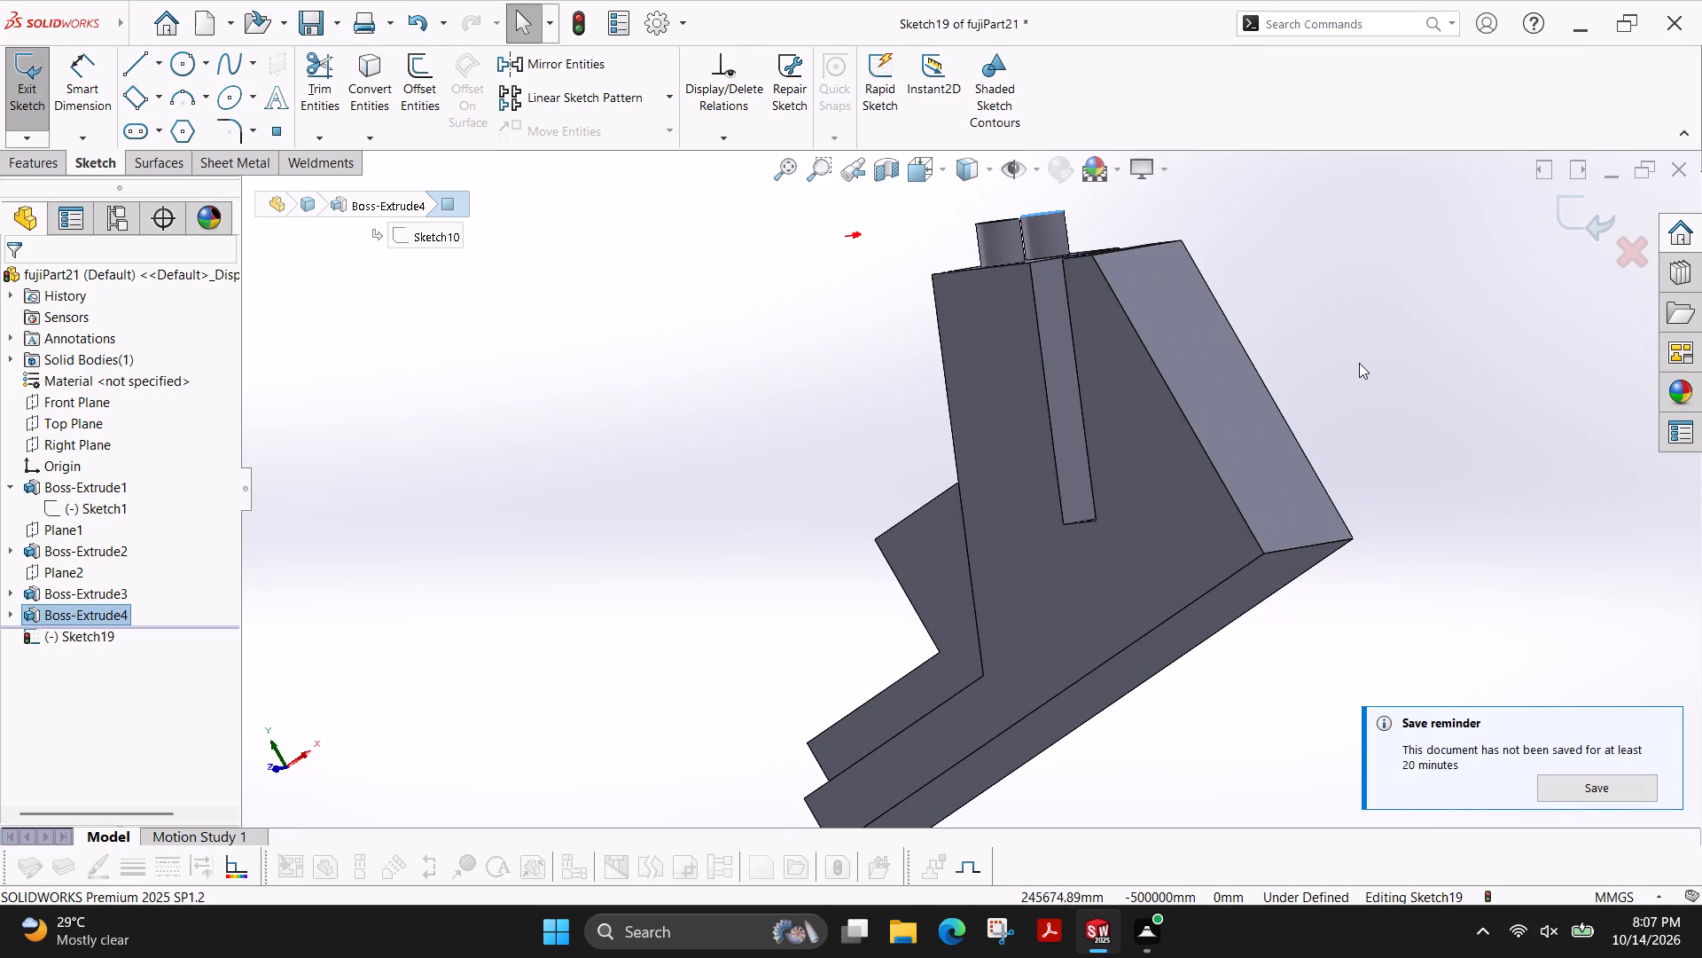
{"action": "middle_click_drag", "start_coordinate": [1361, 344], "coordinate": [1401, 446], "text": "ctrl+shift"}
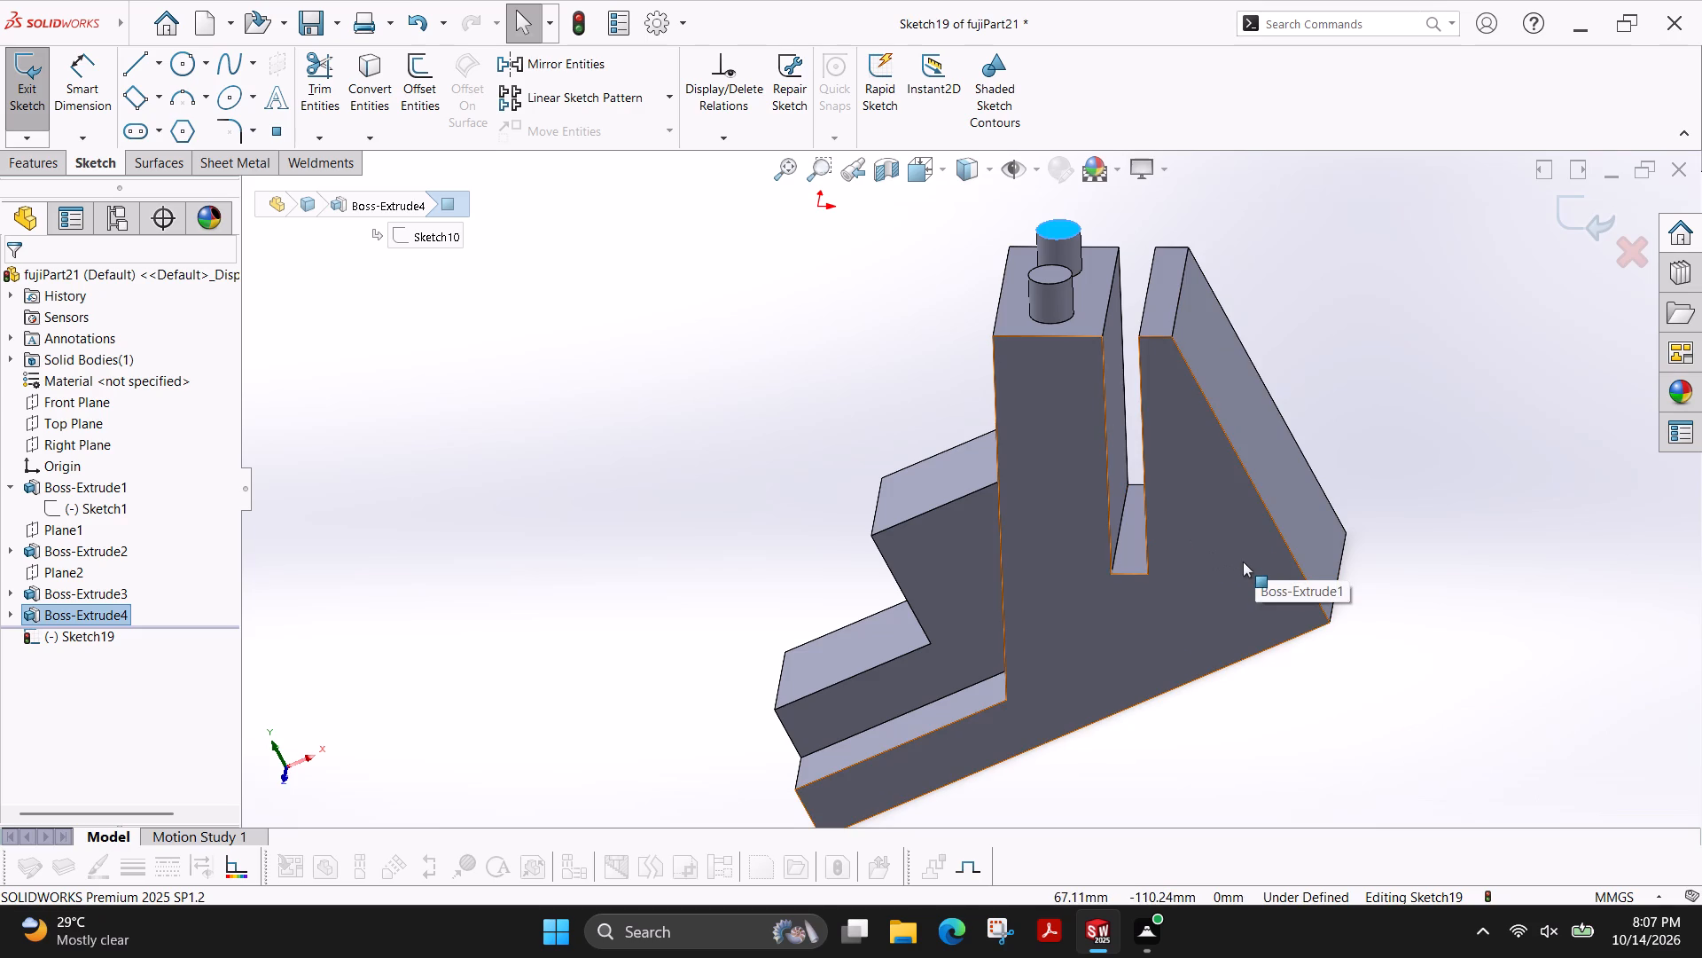
Reopen the base extrusion's profile sketch, examine its dimensions, and exit it without edits.
{"action": "left_click", "coordinate": [1055, 449]}
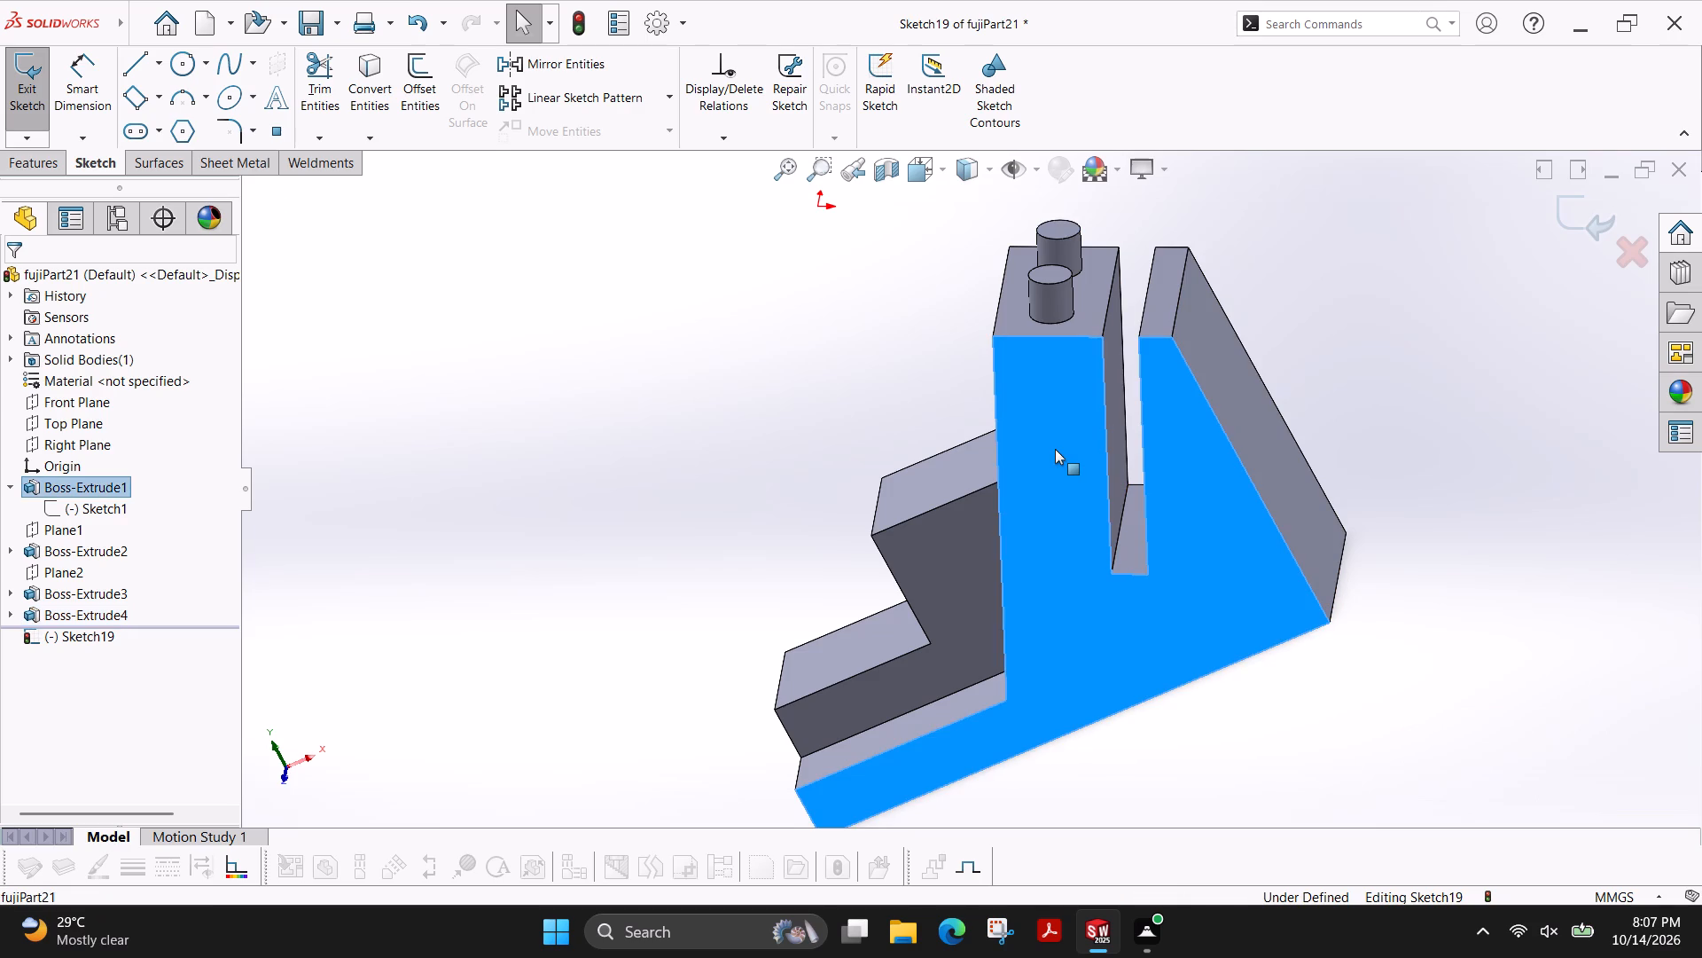
{"action": "double_click", "coordinate": [87, 503]}
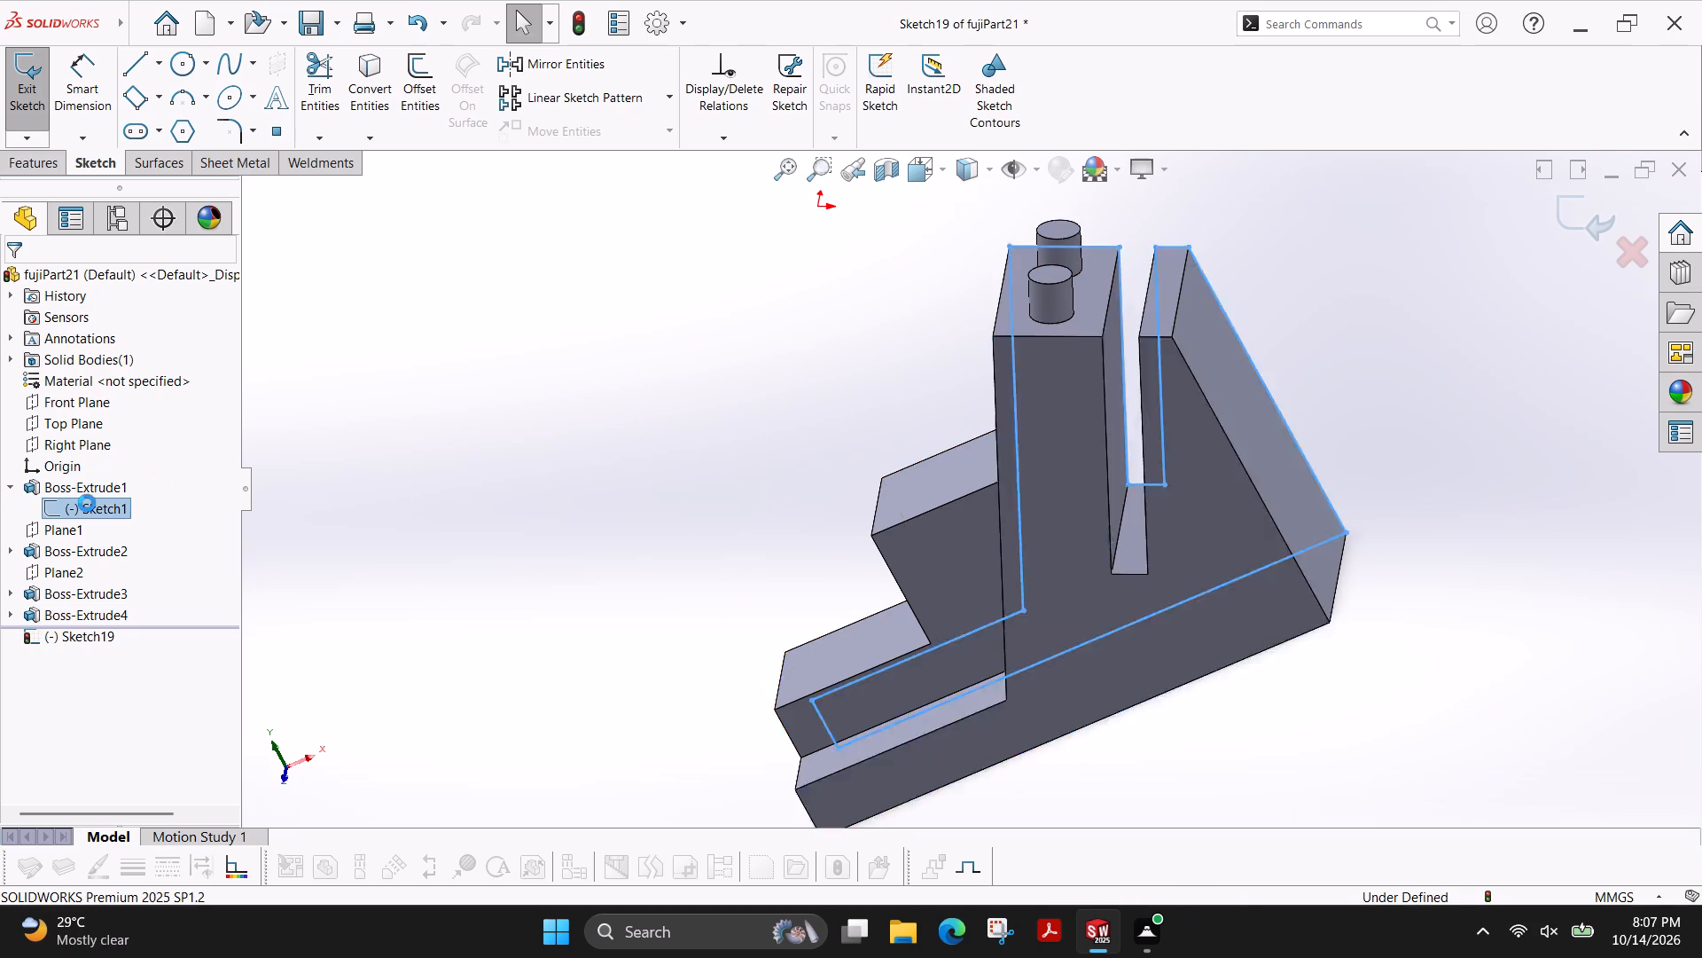
{"action": "scroll", "coordinate": [1279, 601], "scroll_direction": "down", "scroll_amount": 1}
{"action": "scroll", "coordinate": [1279, 601], "scroll_direction": "up", "scroll_amount": 2}
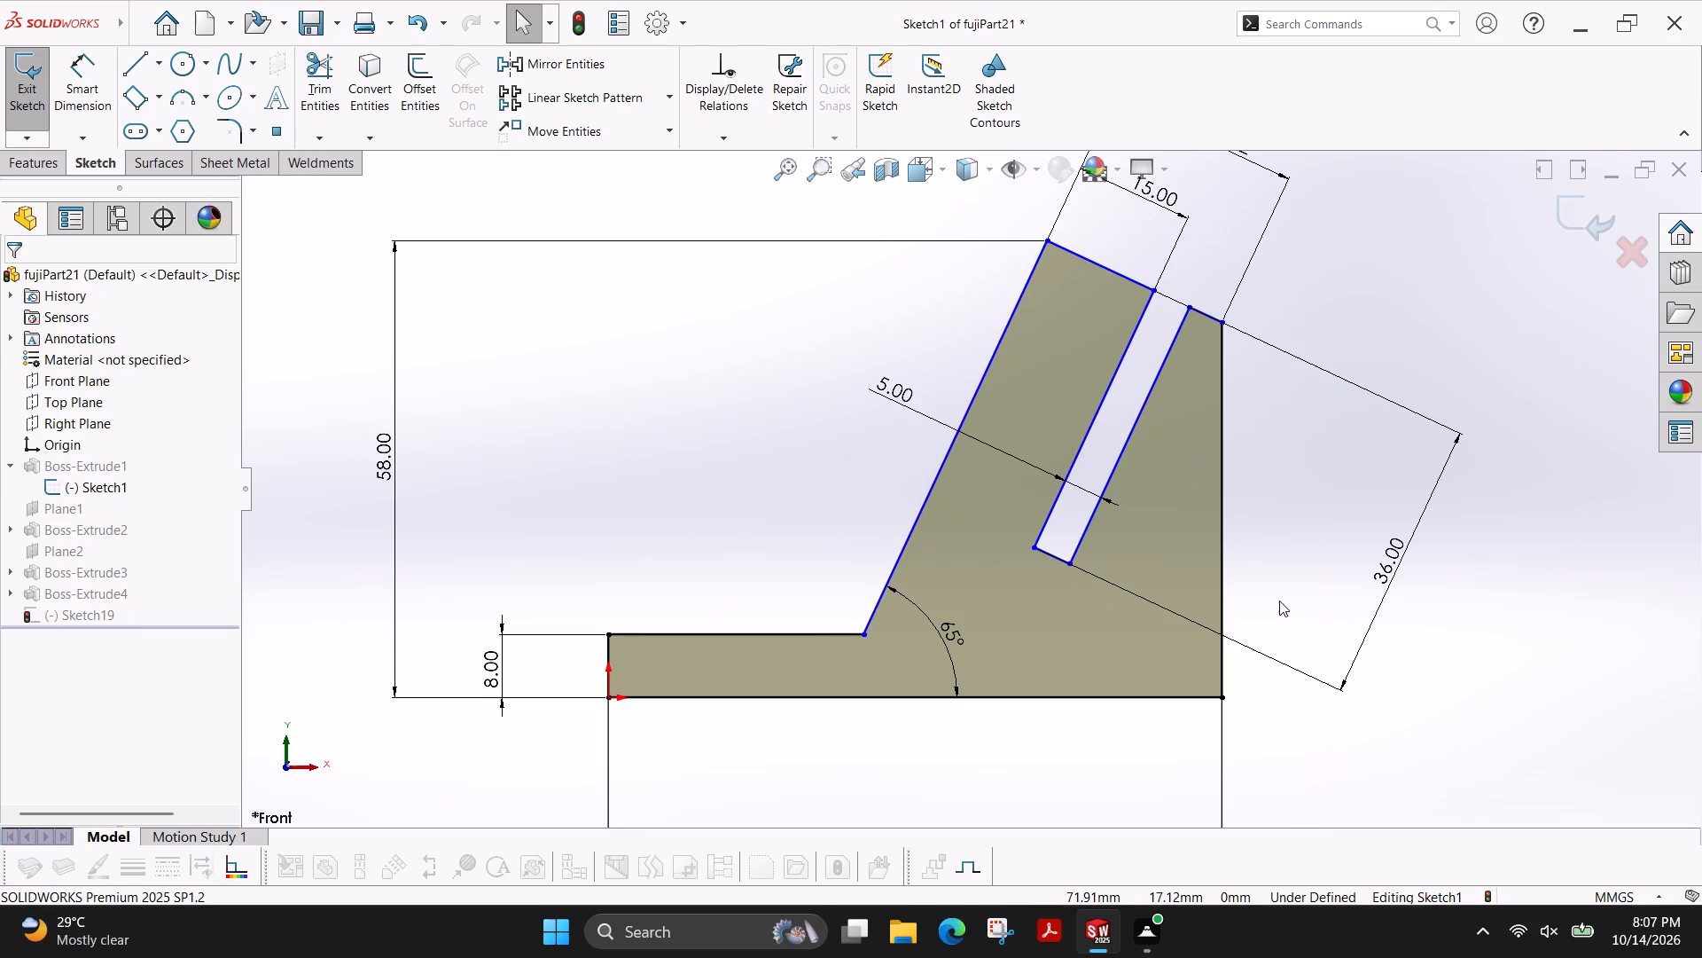
{"action": "scroll", "coordinate": [1279, 601], "scroll_direction": "up", "scroll_amount": 1}
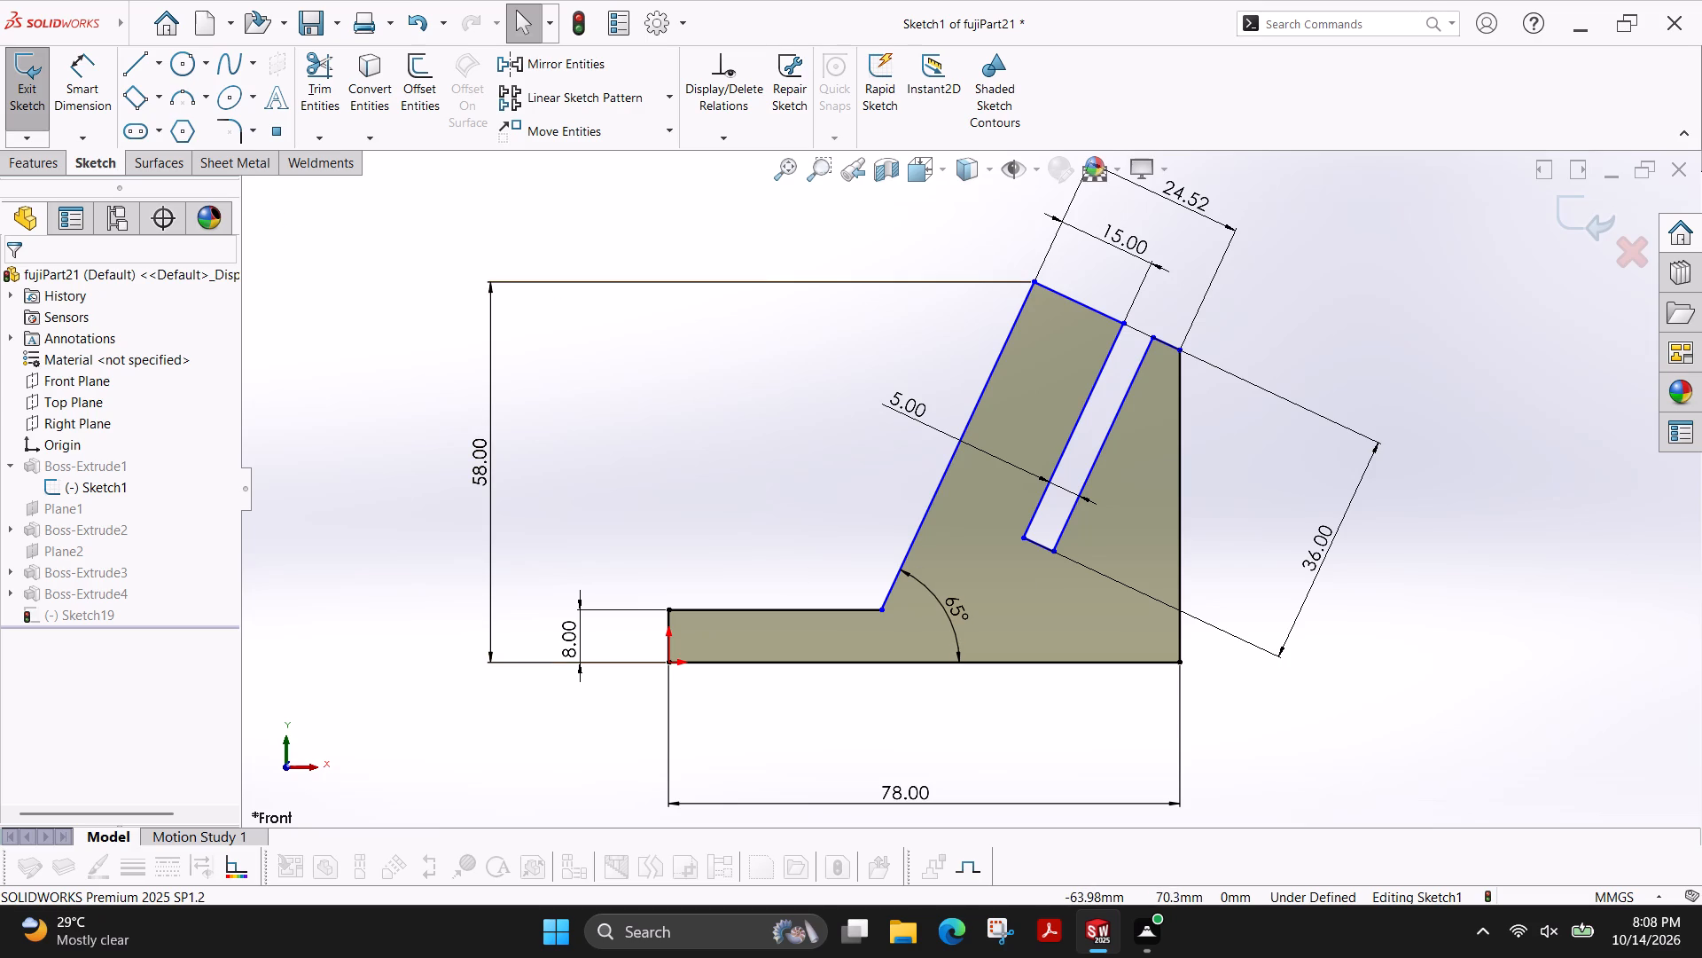
{"action": "left_click", "coordinate": [35, 104]}
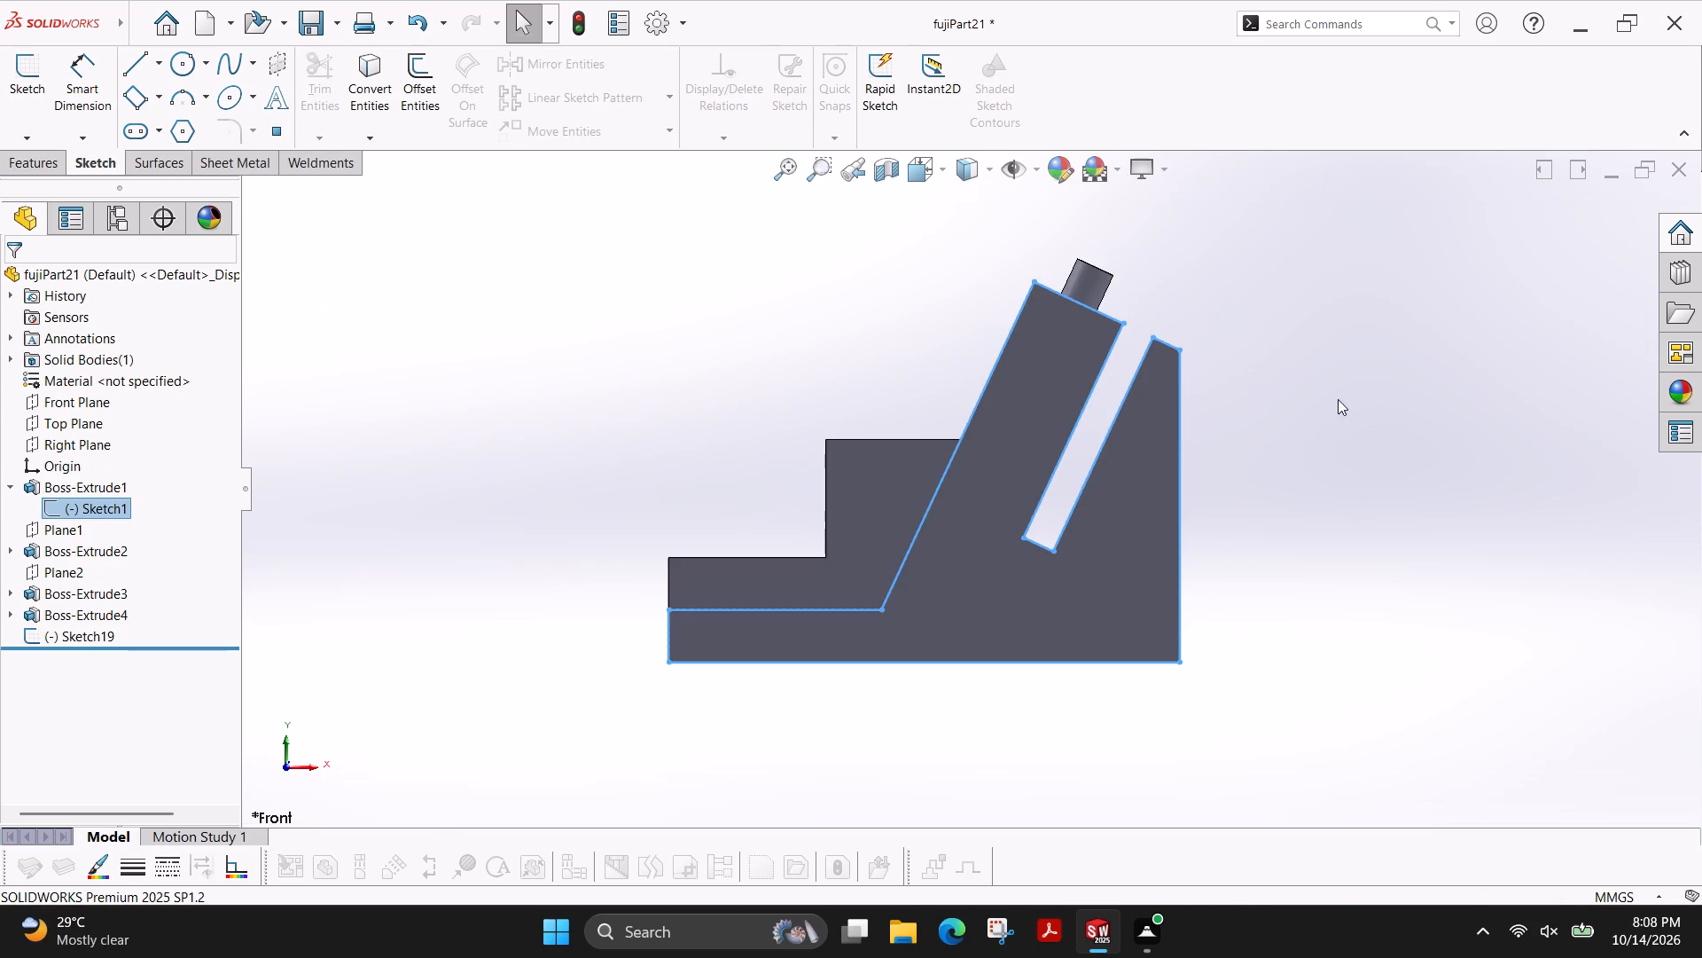
Examine the stepped end, pegs, slot and sloped back of the bracket from several angles.
{"action": "middle_click_drag", "start_coordinate": [1405, 337], "coordinate": [1475, 476], "text": "ctrl+shift"}
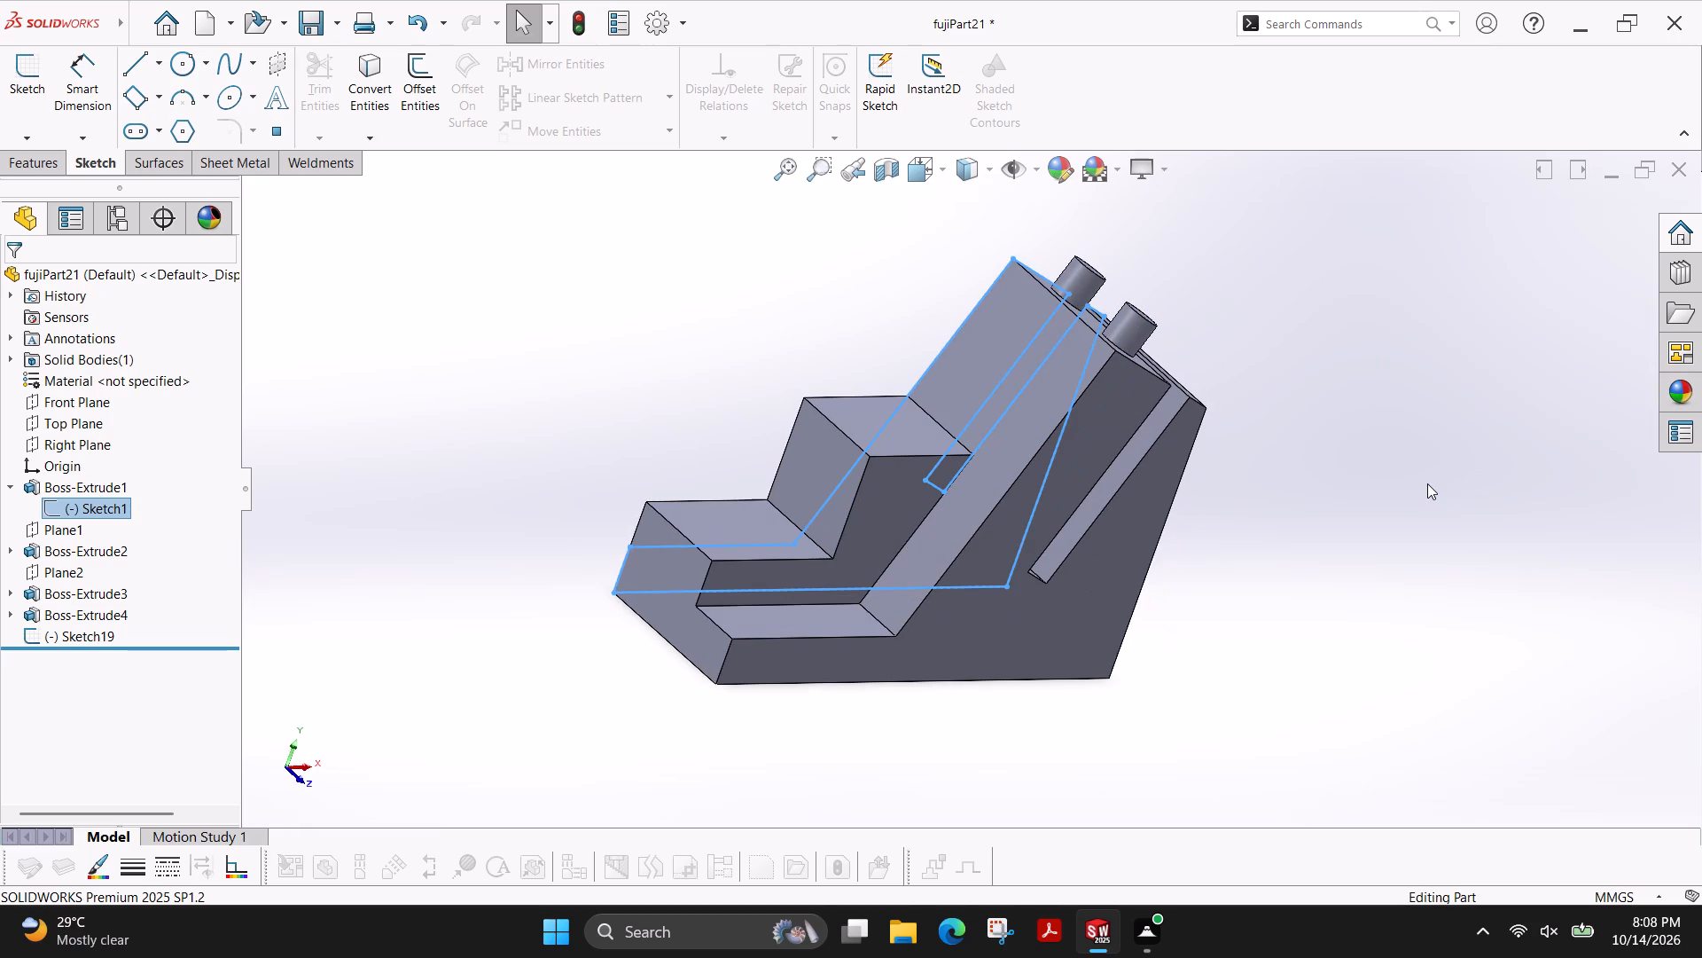
{"action": "key", "text": "Escape"}
{"action": "scroll", "coordinate": [1207, 465], "scroll_direction": "up", "scroll_amount": 1}
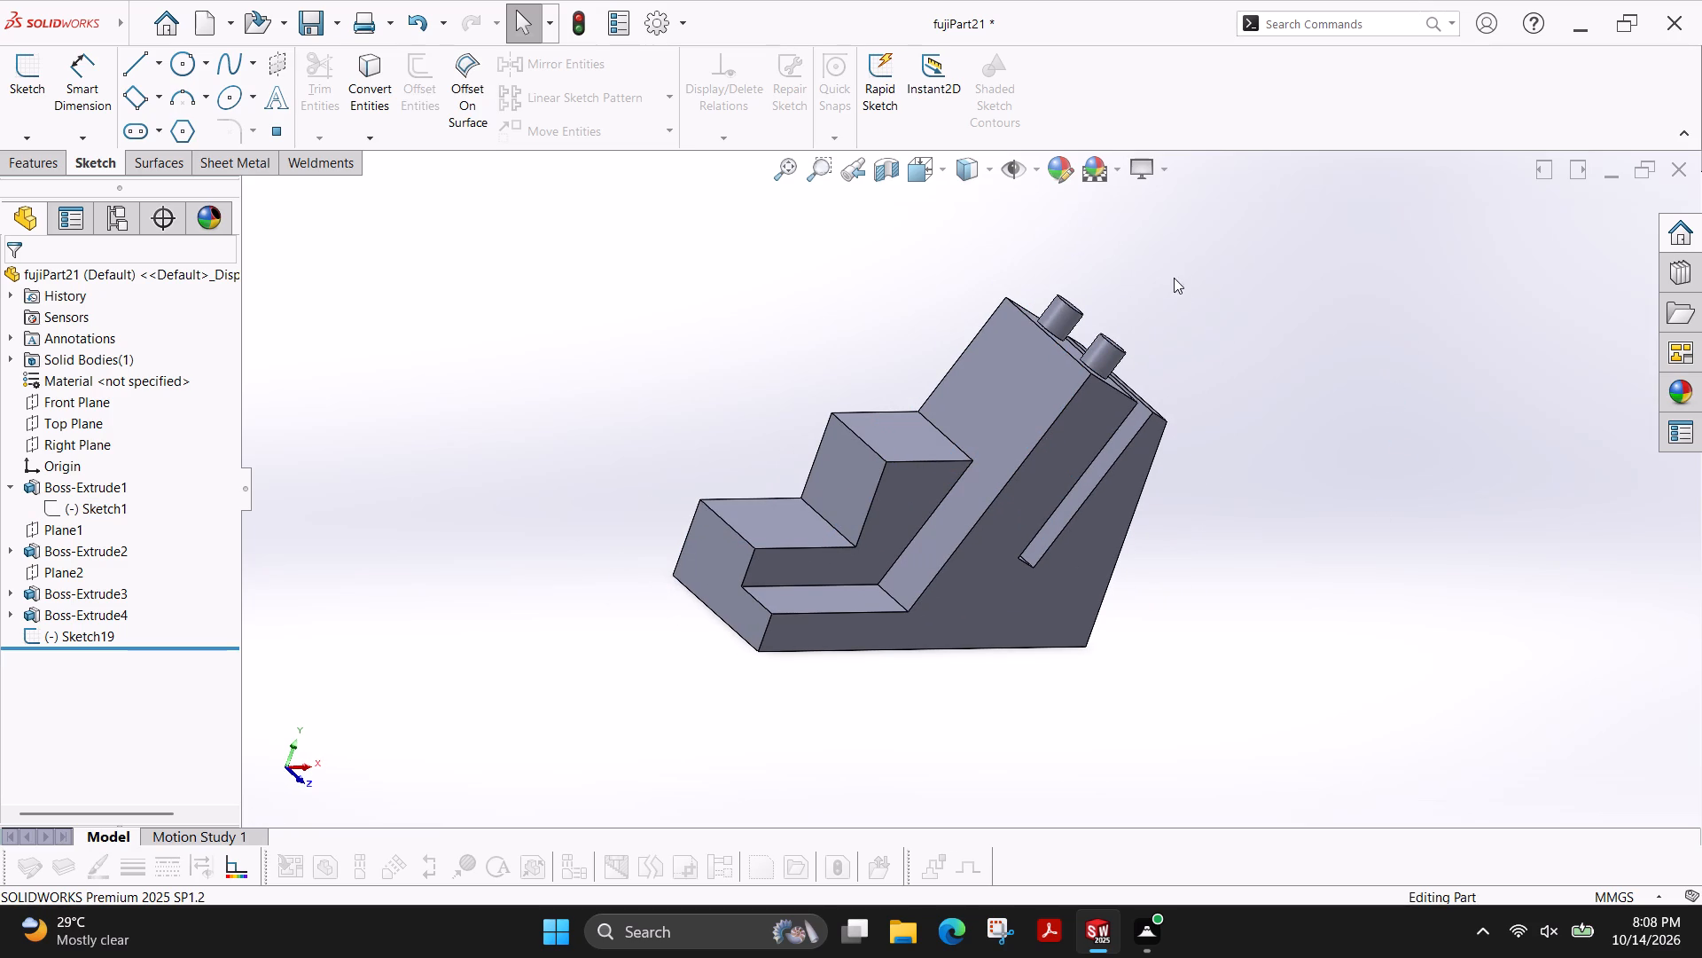
{"action": "middle_click_drag", "start_coordinate": [1201, 266], "coordinate": [1139, 327], "text": "ctrl+shift"}
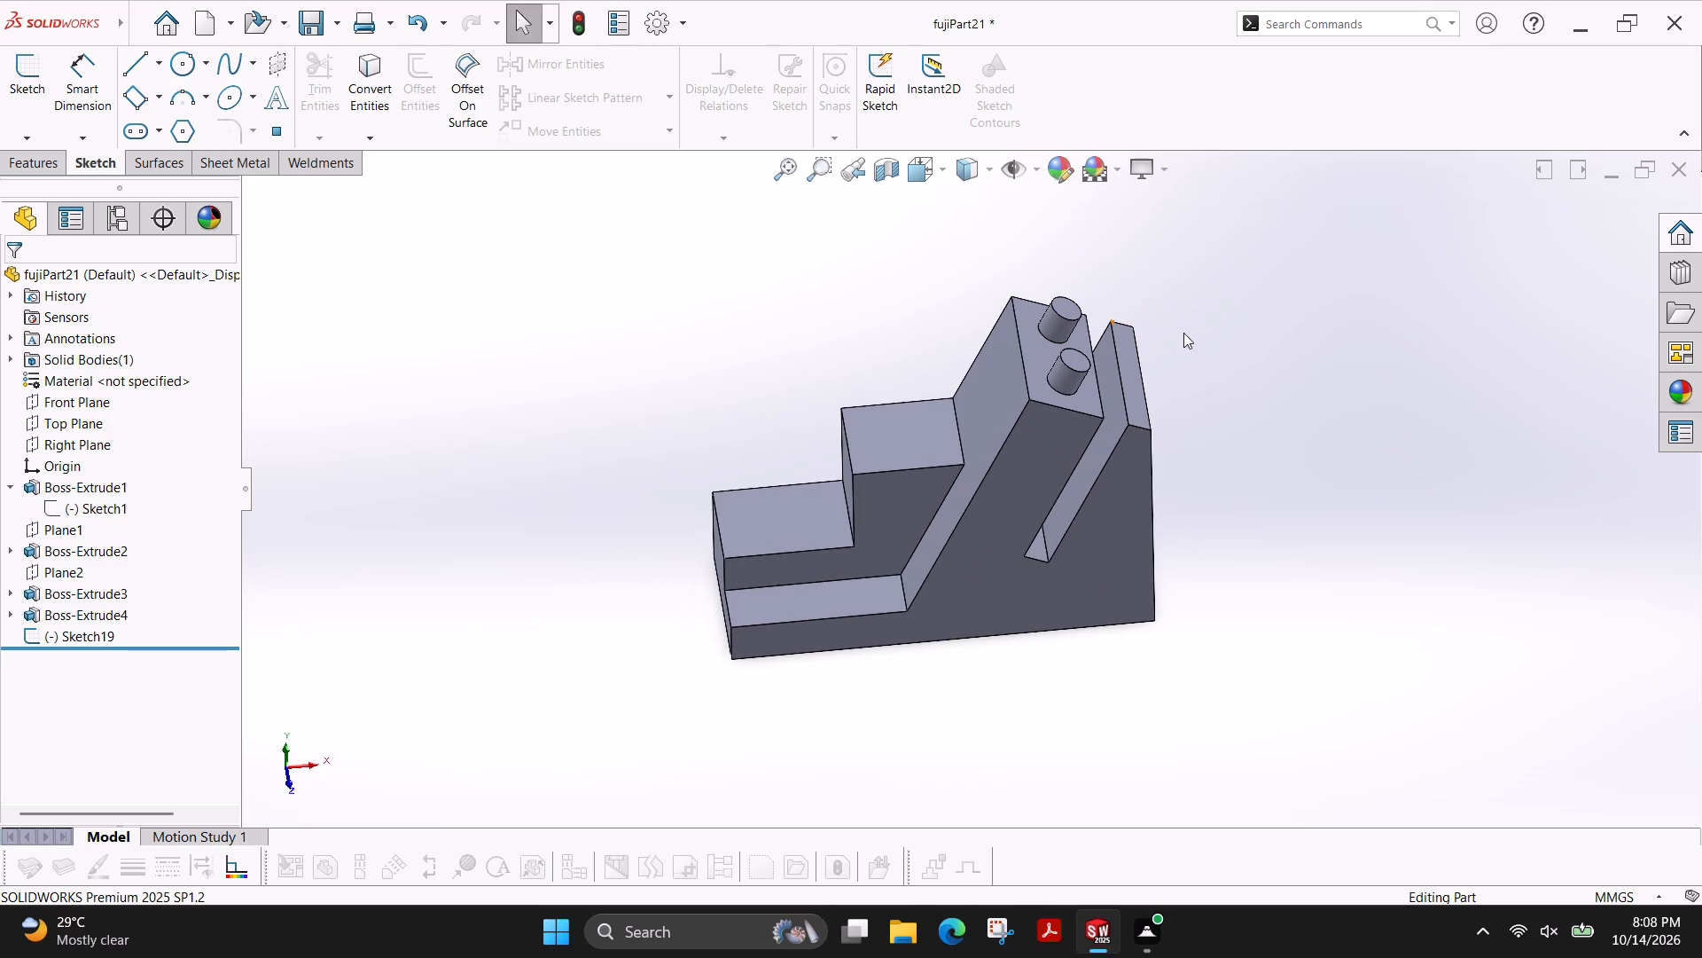
{"action": "middle_click_drag", "start_coordinate": [1277, 532], "coordinate": [1200, 514], "text": "ctrl+shift"}
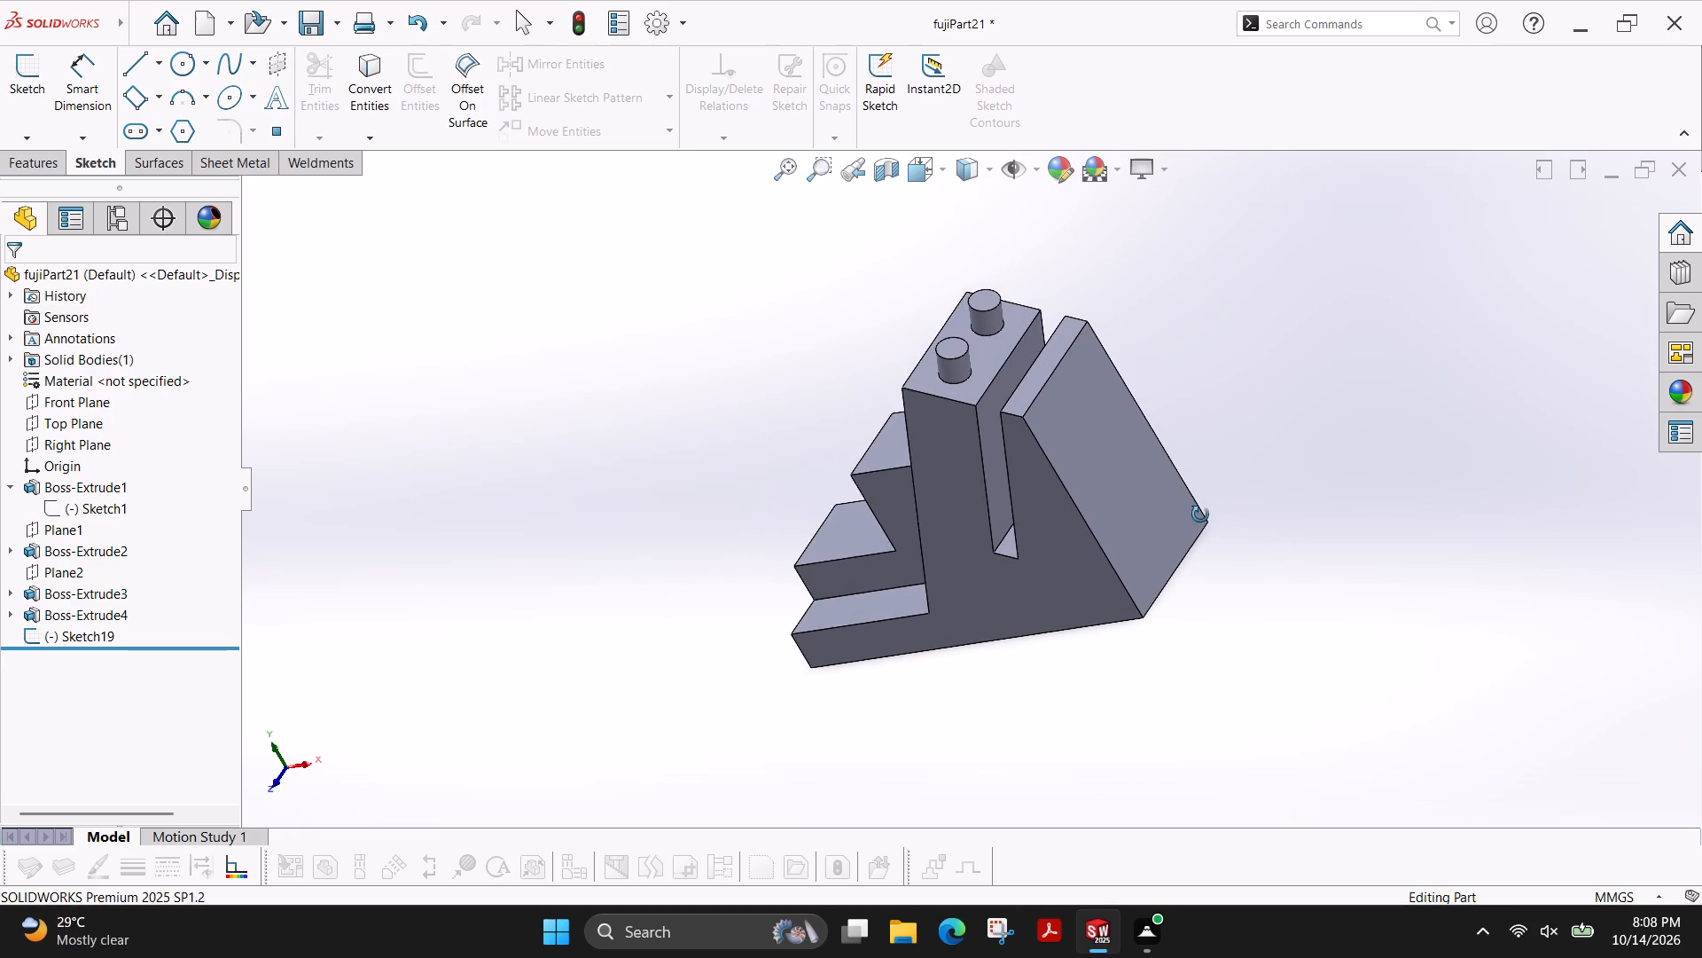
{"action": "middle_click_drag", "start_coordinate": [1200, 514], "coordinate": [1211, 555], "text": "ctrl+shift"}
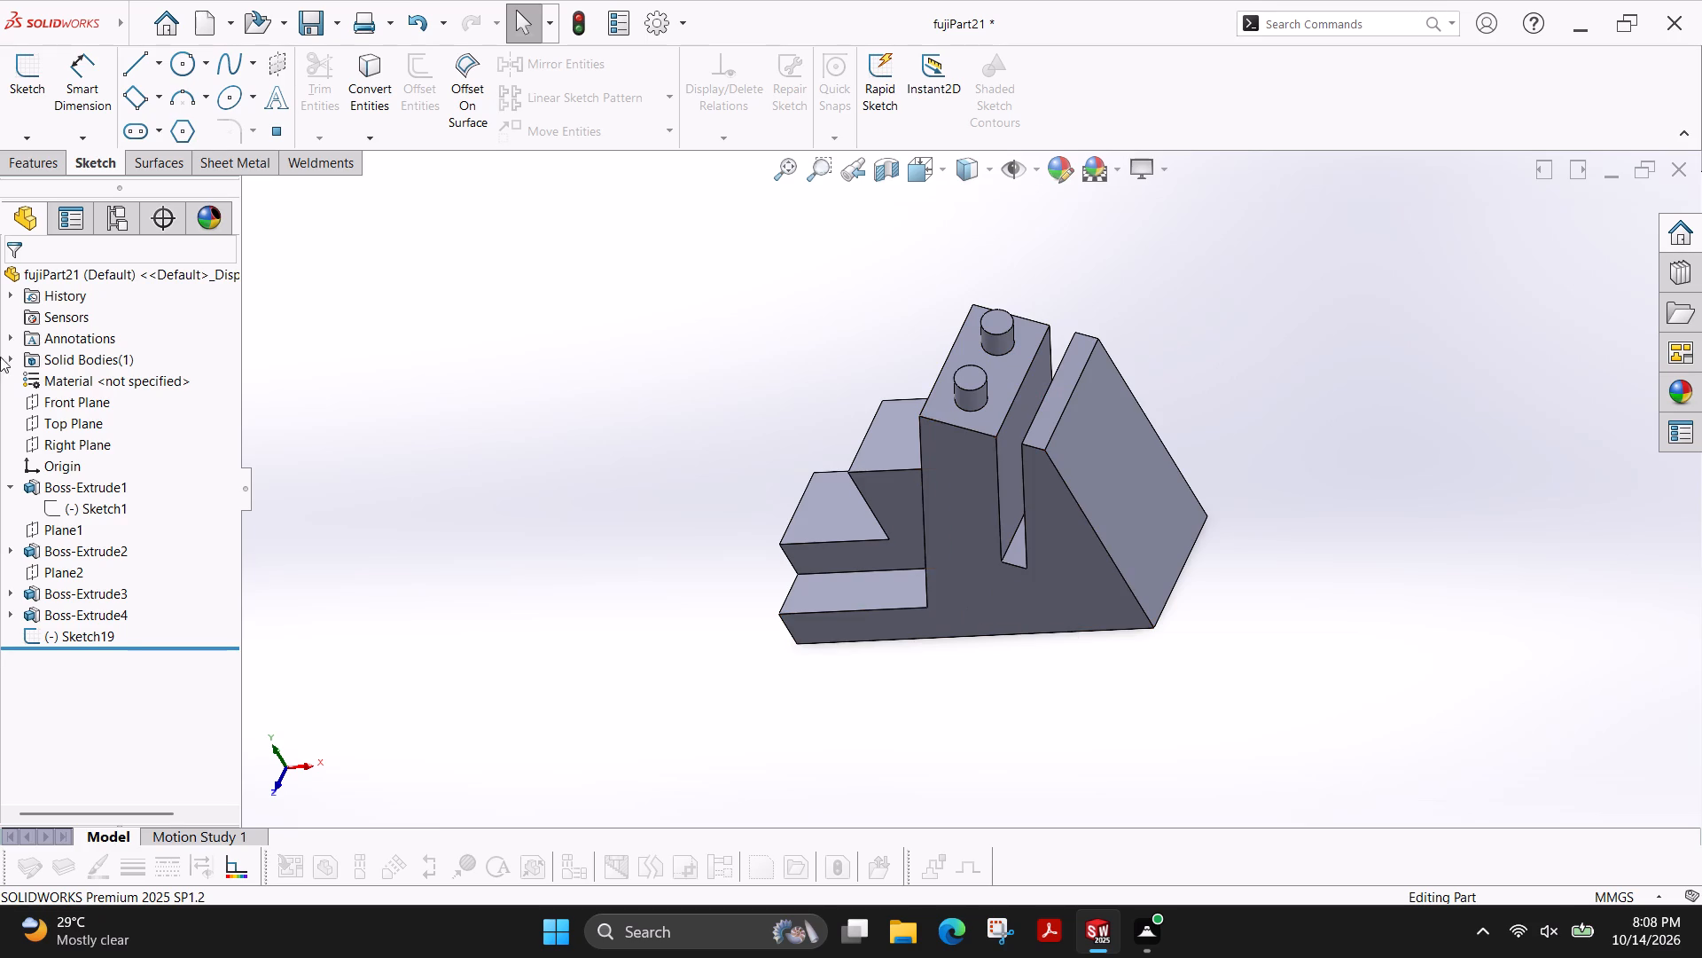
Open the base extrusion's profile sketch for editing with the whole profile in view.
{"action": "left_click", "coordinate": [964, 577]}
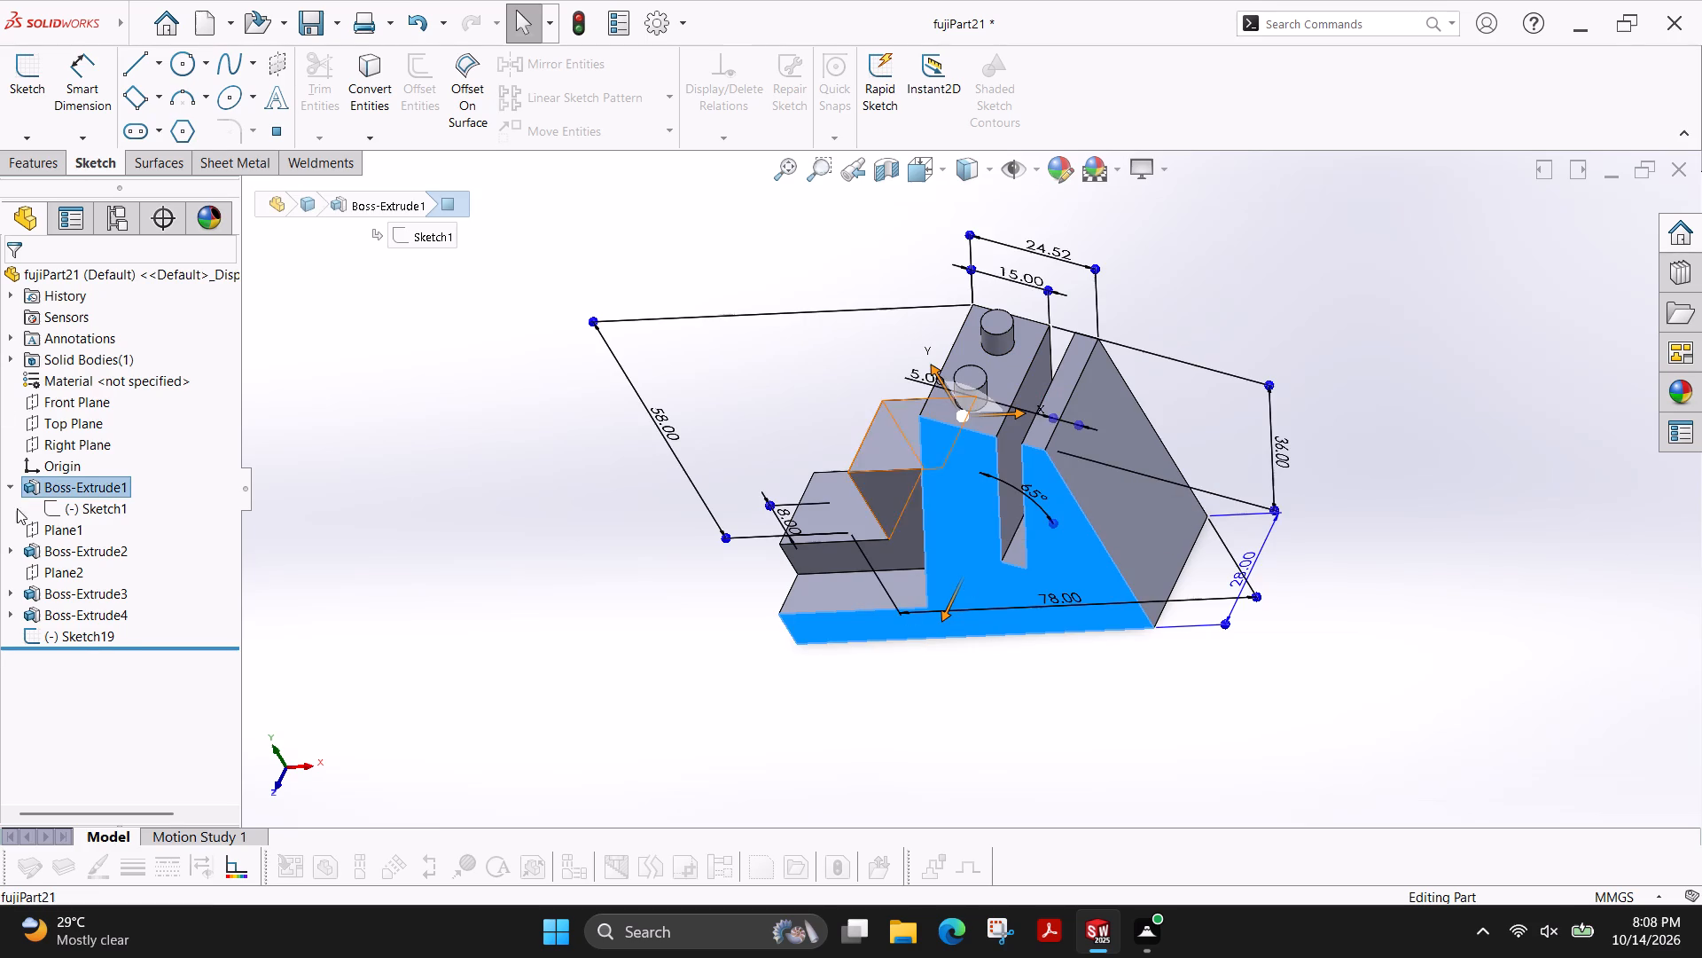
{"action": "double_click", "coordinate": [98, 504]}
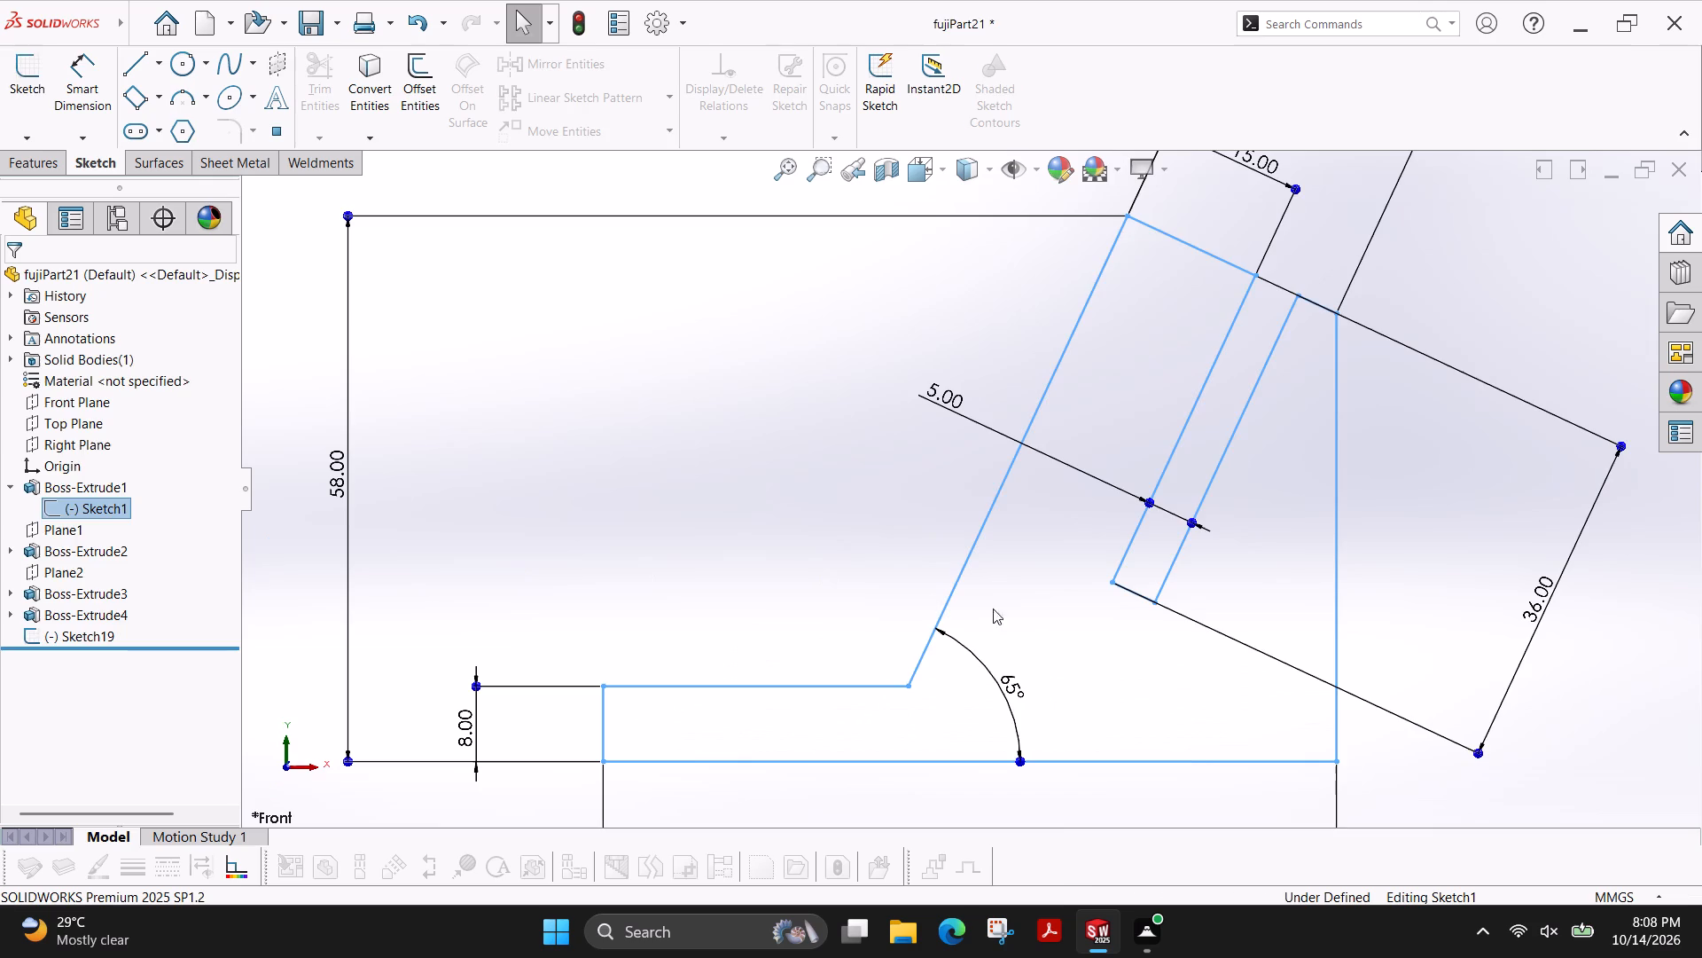
{"action": "scroll", "coordinate": [1086, 562], "scroll_direction": "down", "scroll_amount": 1}
{"action": "scroll", "coordinate": [1084, 562], "scroll_direction": "up", "scroll_amount": 3}
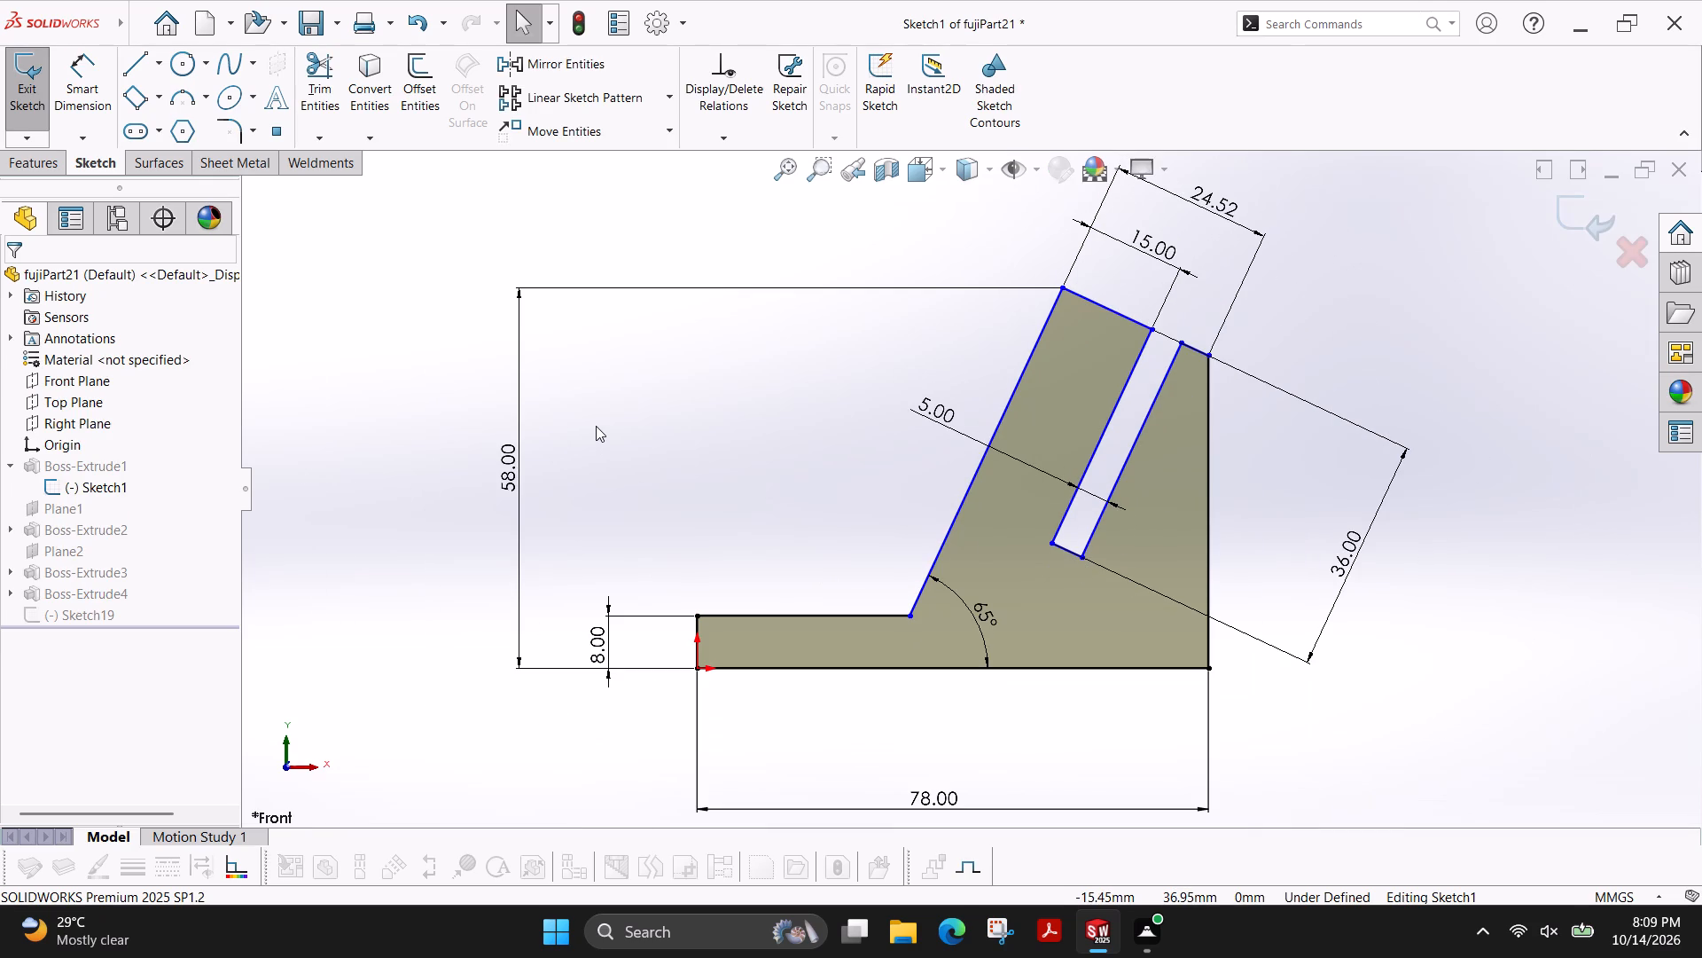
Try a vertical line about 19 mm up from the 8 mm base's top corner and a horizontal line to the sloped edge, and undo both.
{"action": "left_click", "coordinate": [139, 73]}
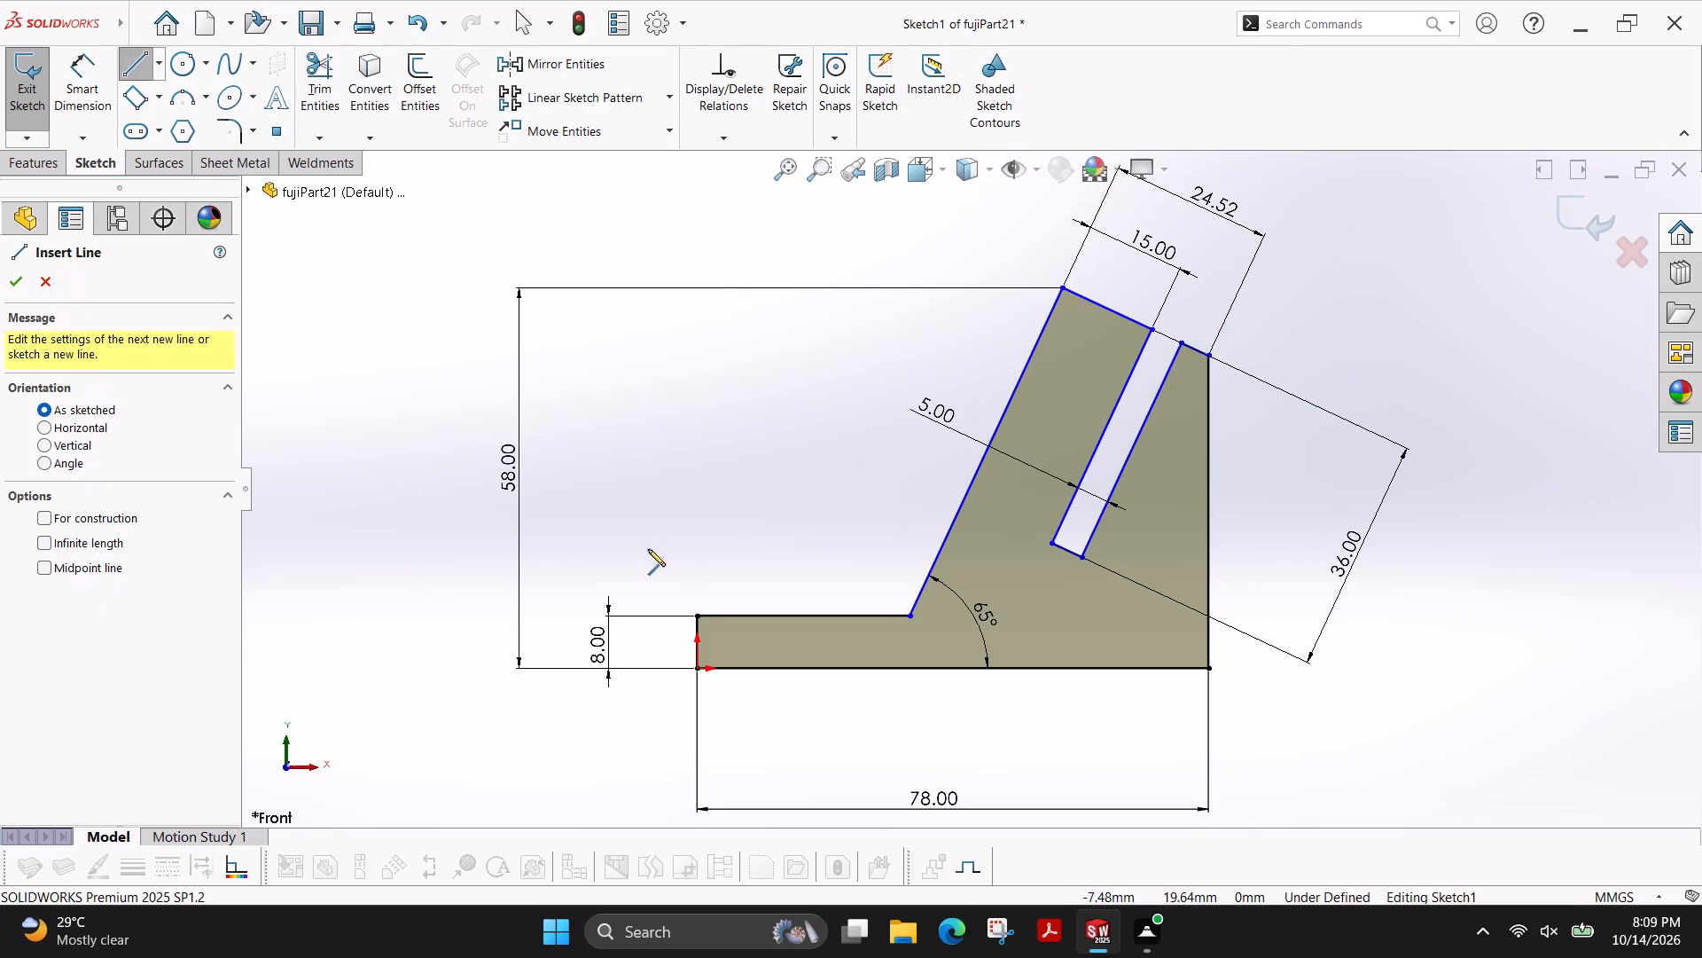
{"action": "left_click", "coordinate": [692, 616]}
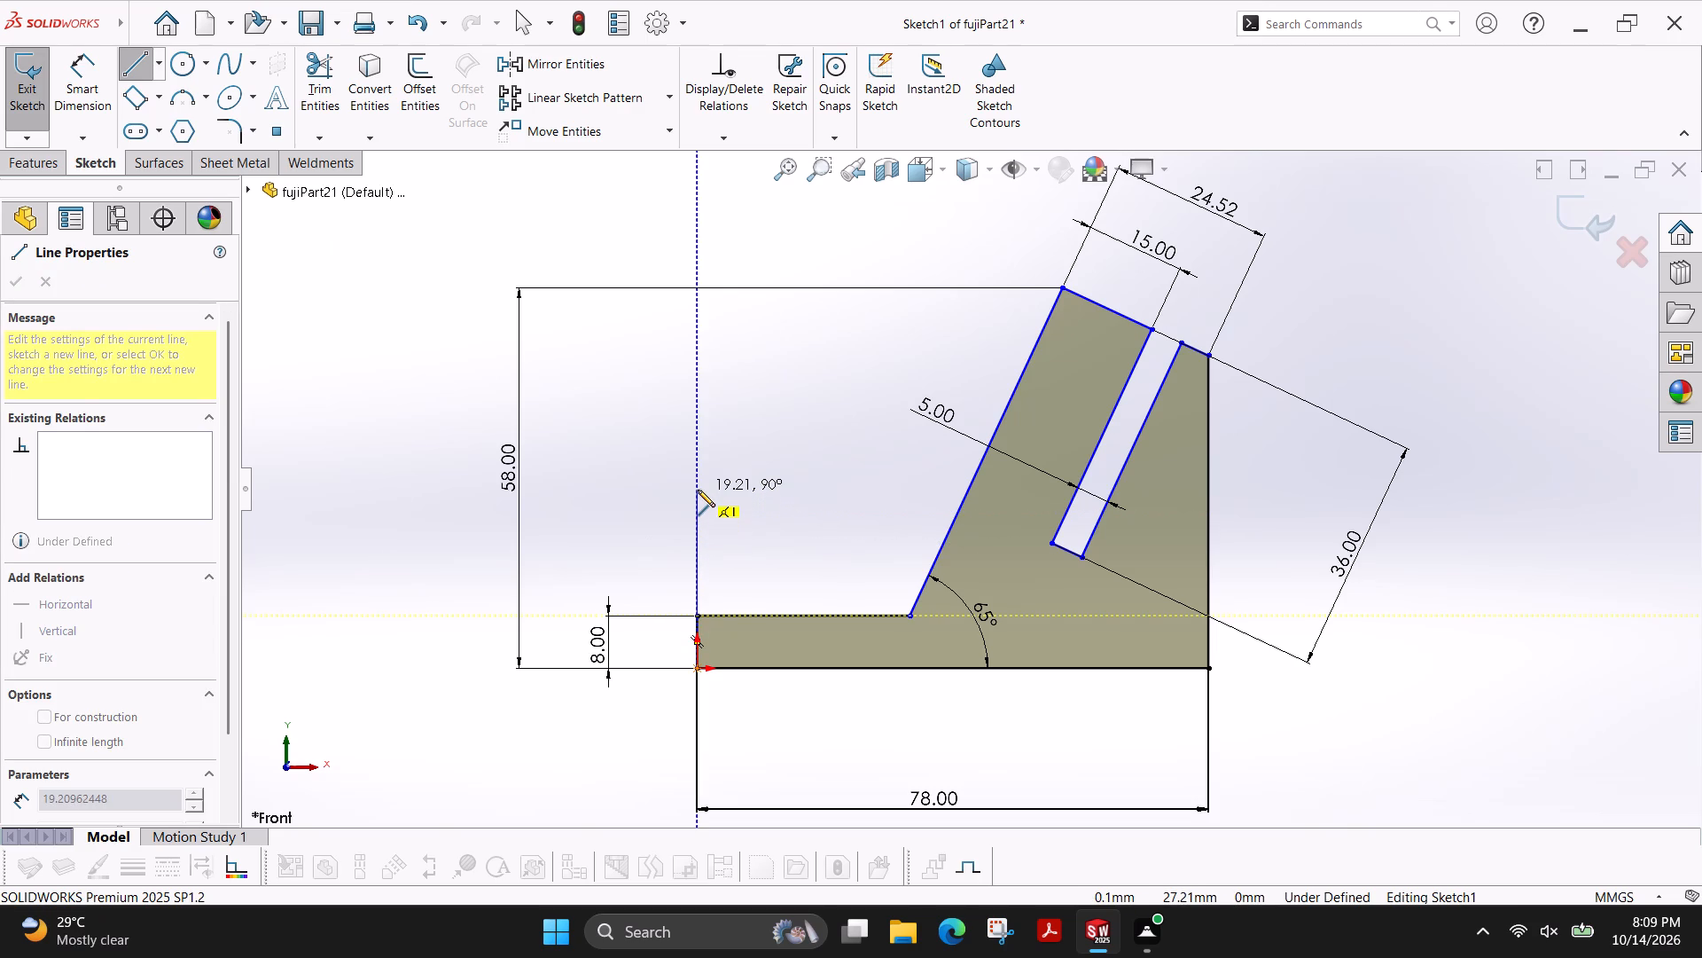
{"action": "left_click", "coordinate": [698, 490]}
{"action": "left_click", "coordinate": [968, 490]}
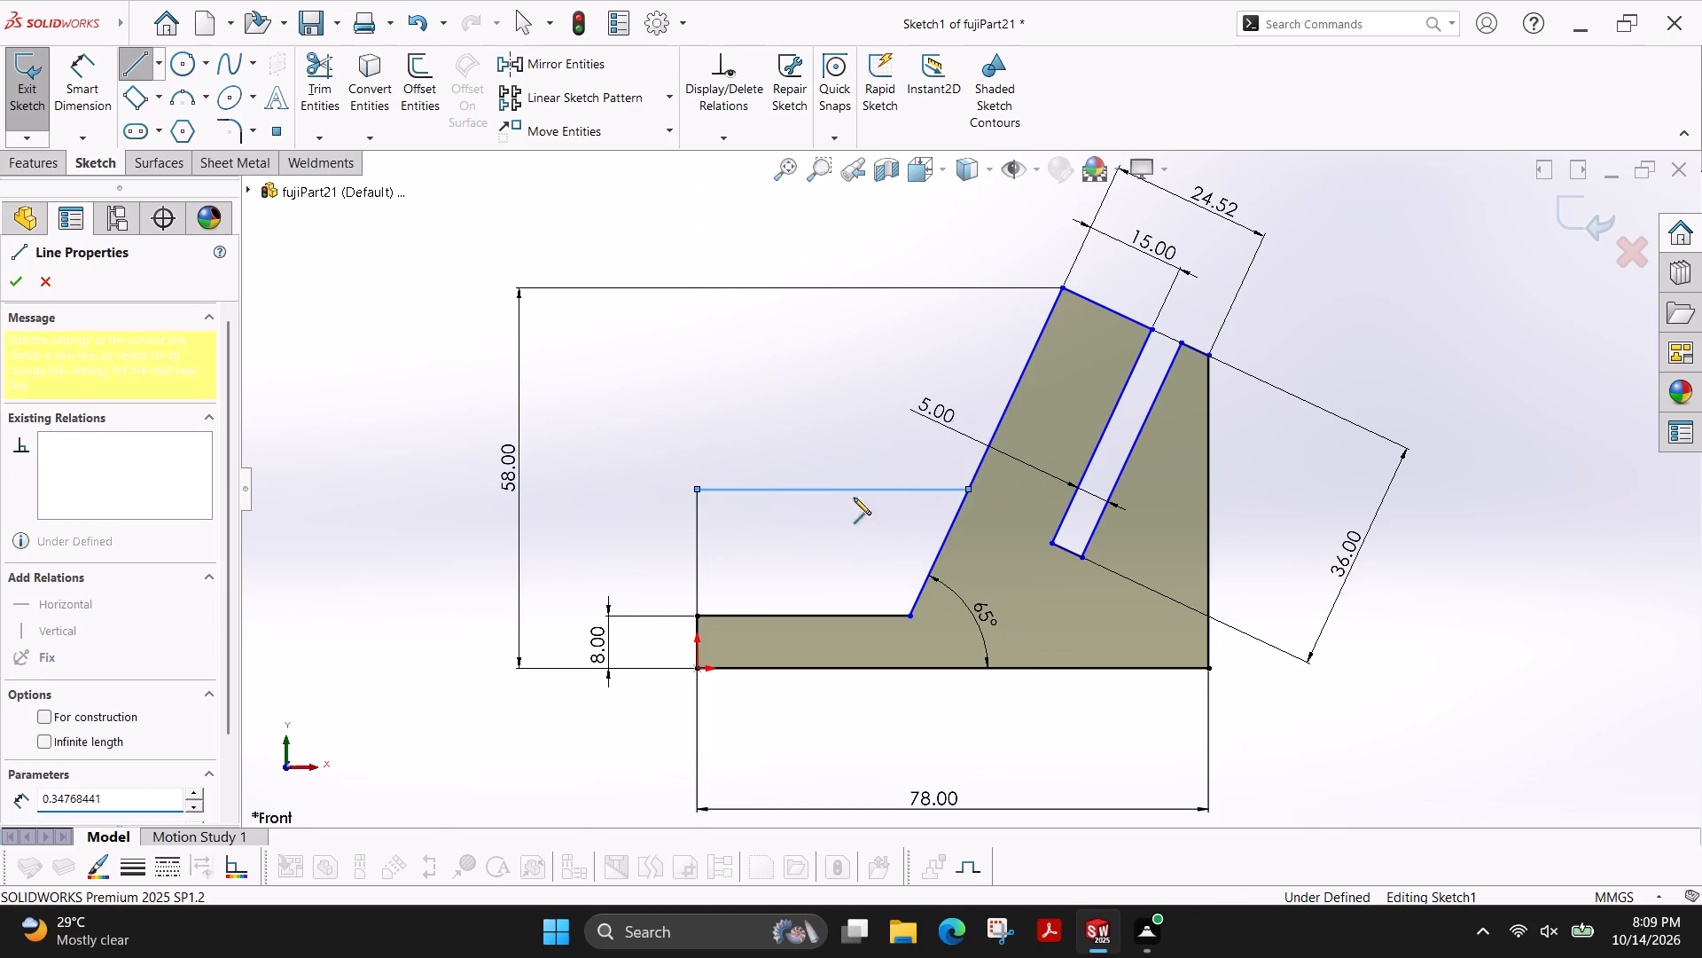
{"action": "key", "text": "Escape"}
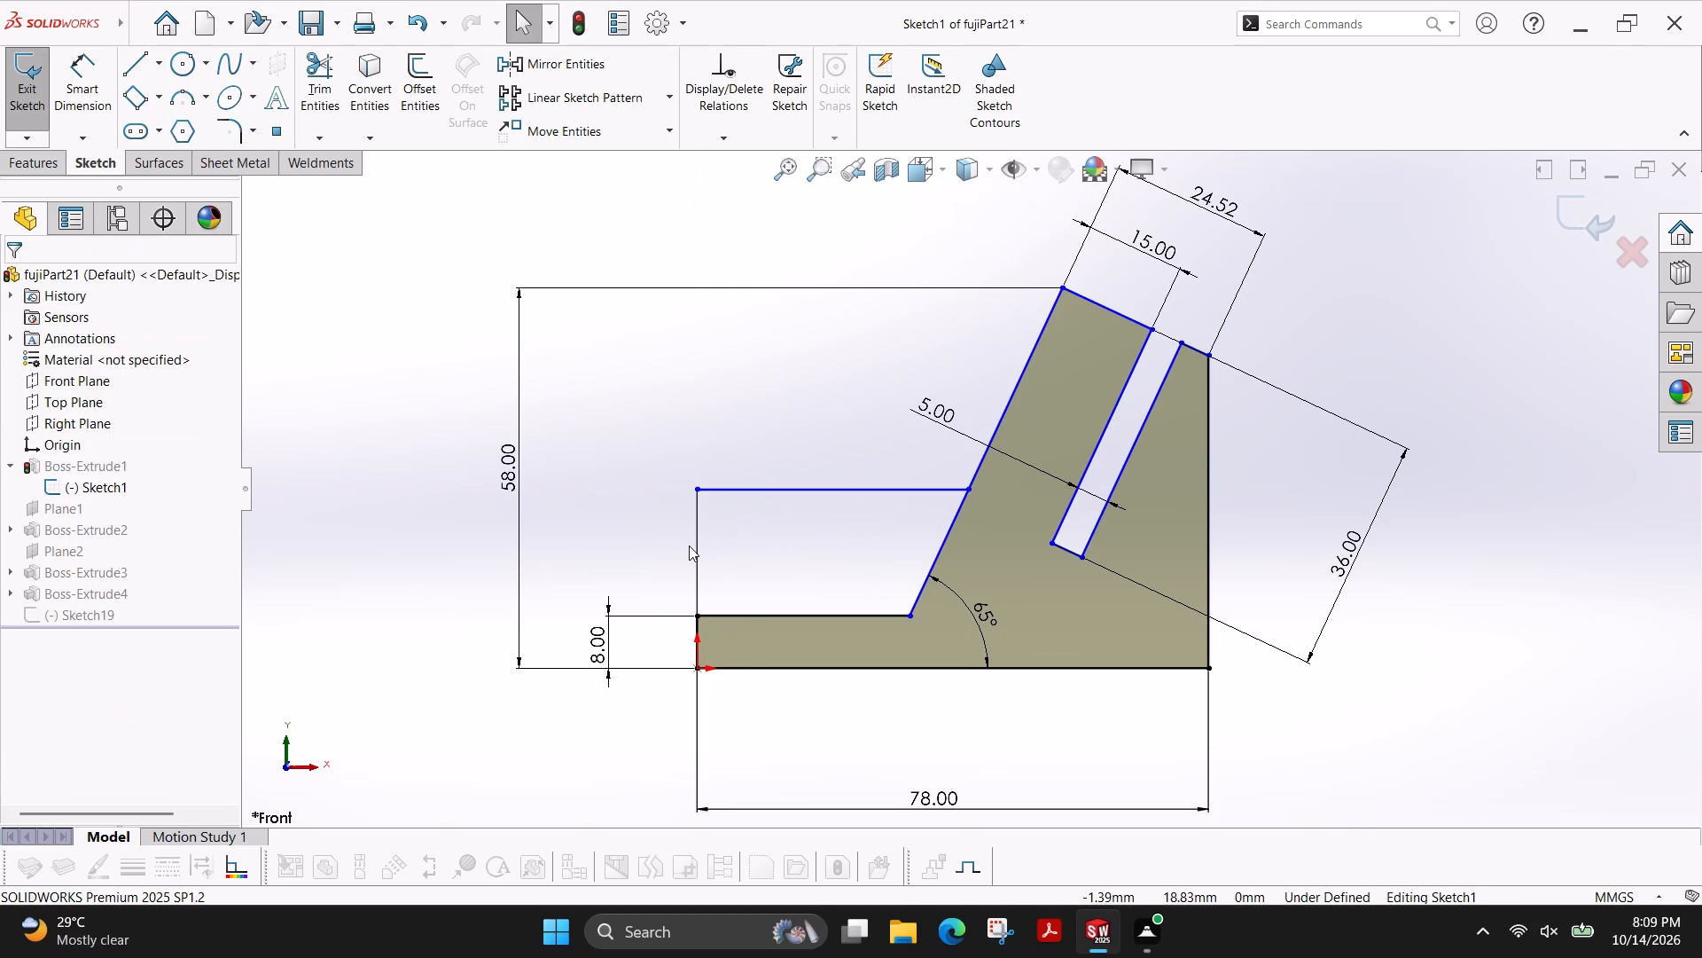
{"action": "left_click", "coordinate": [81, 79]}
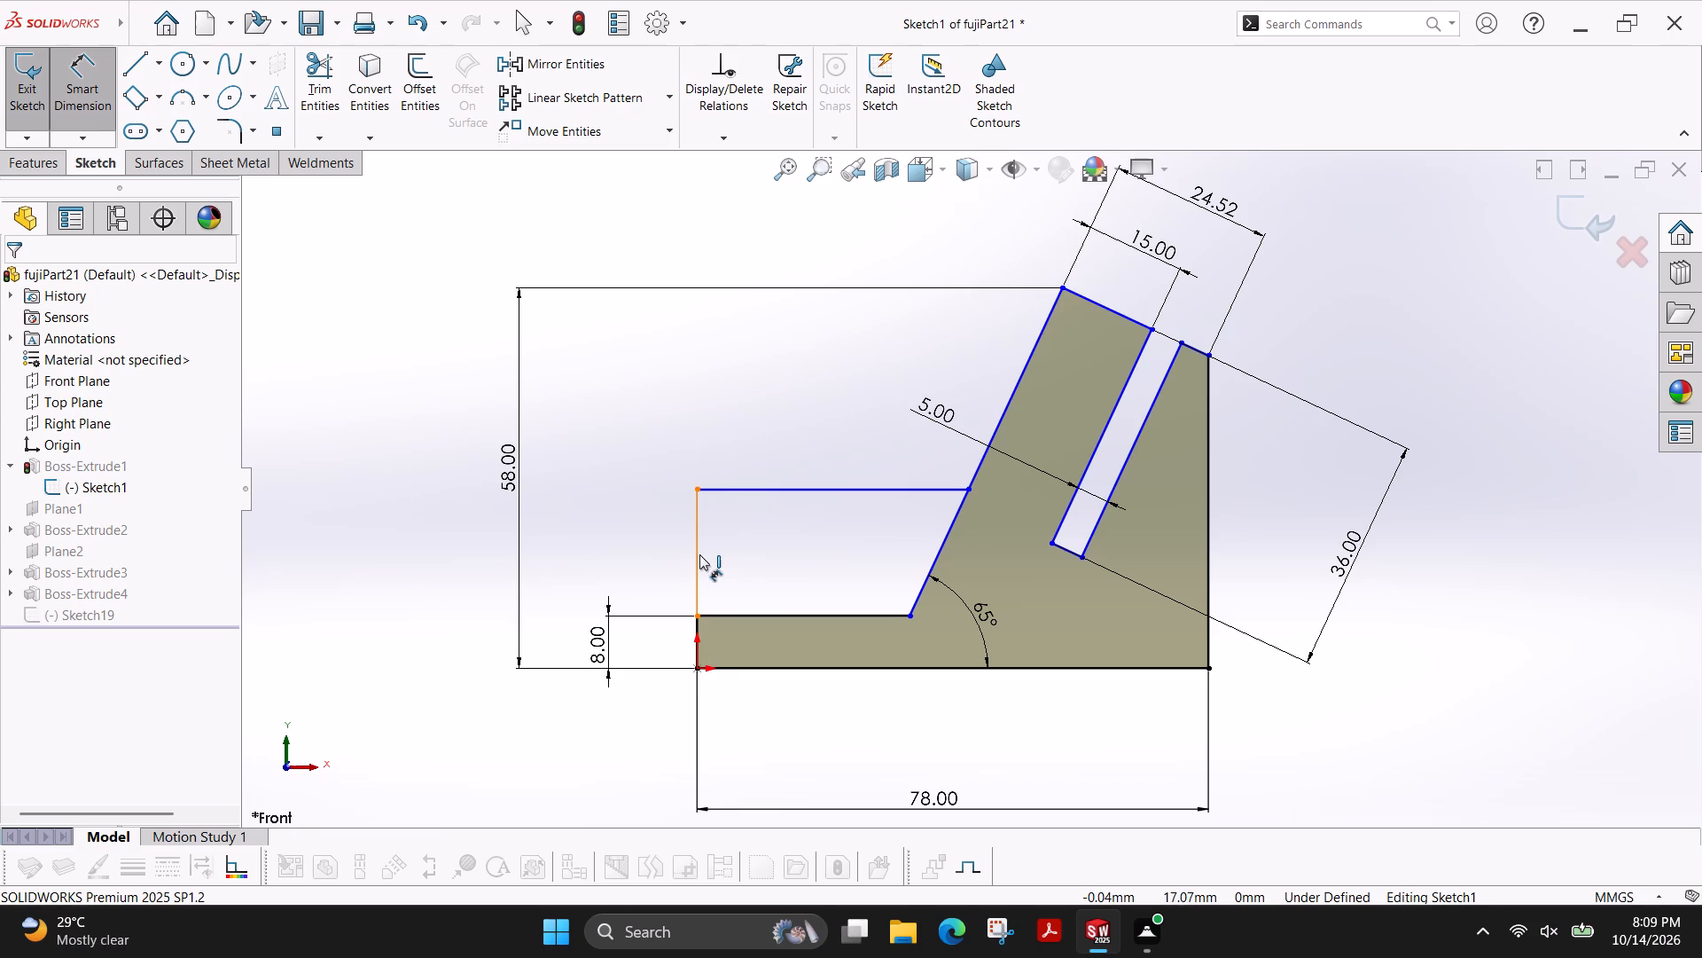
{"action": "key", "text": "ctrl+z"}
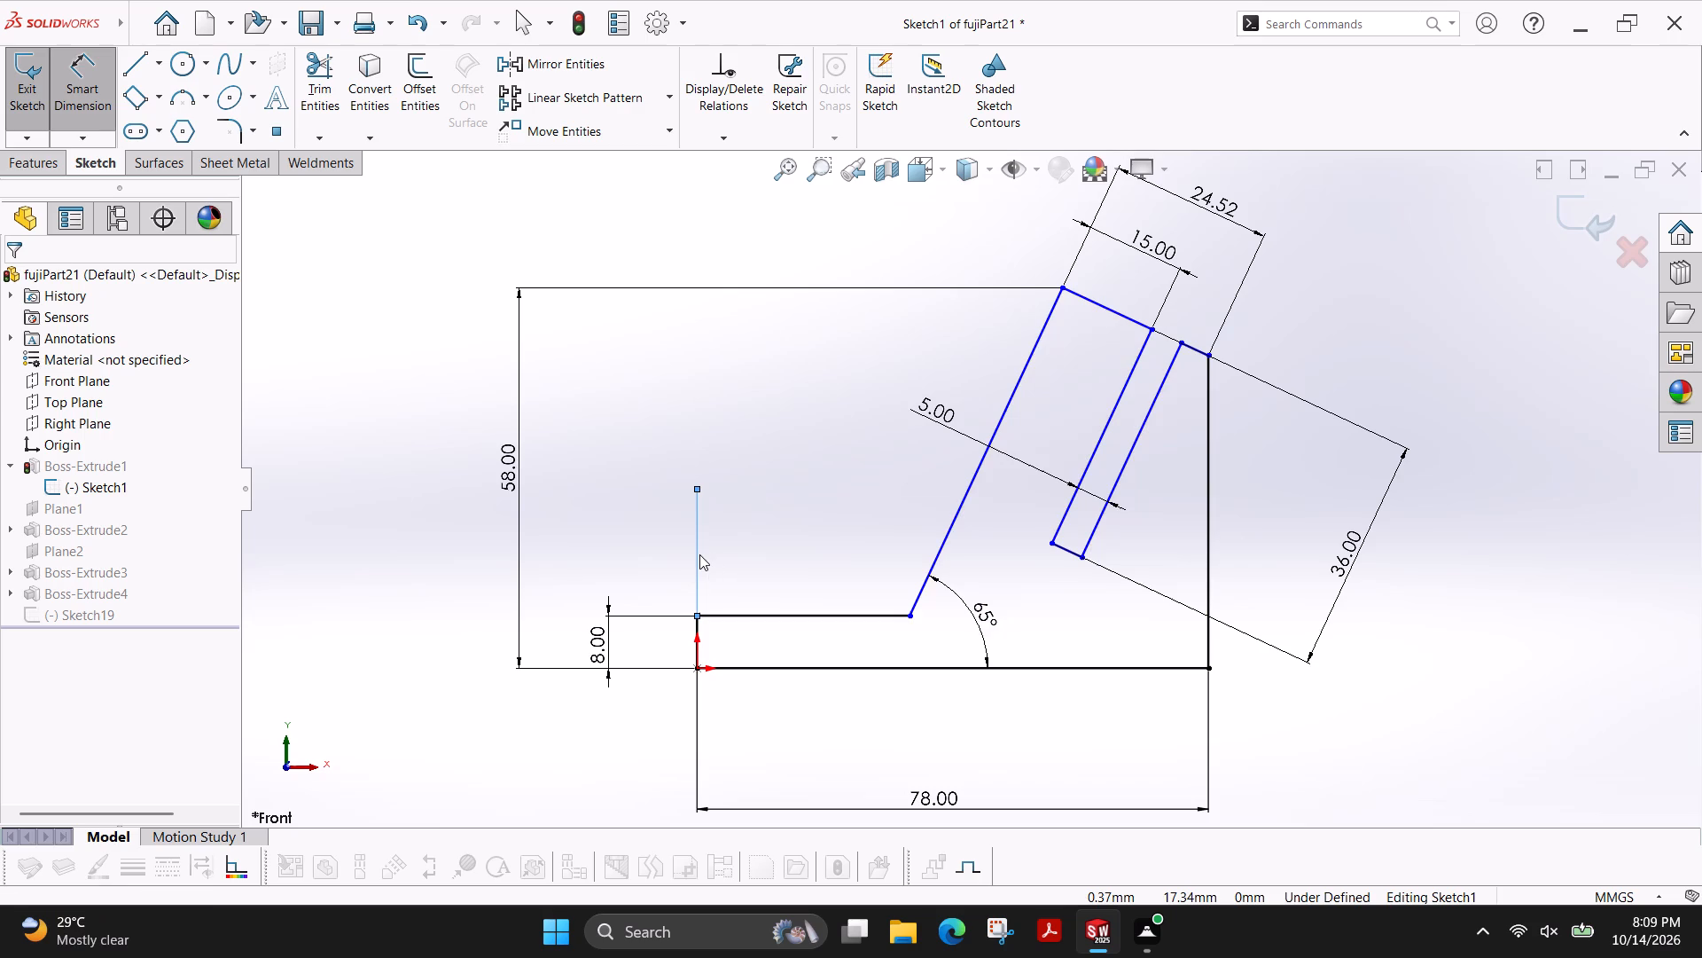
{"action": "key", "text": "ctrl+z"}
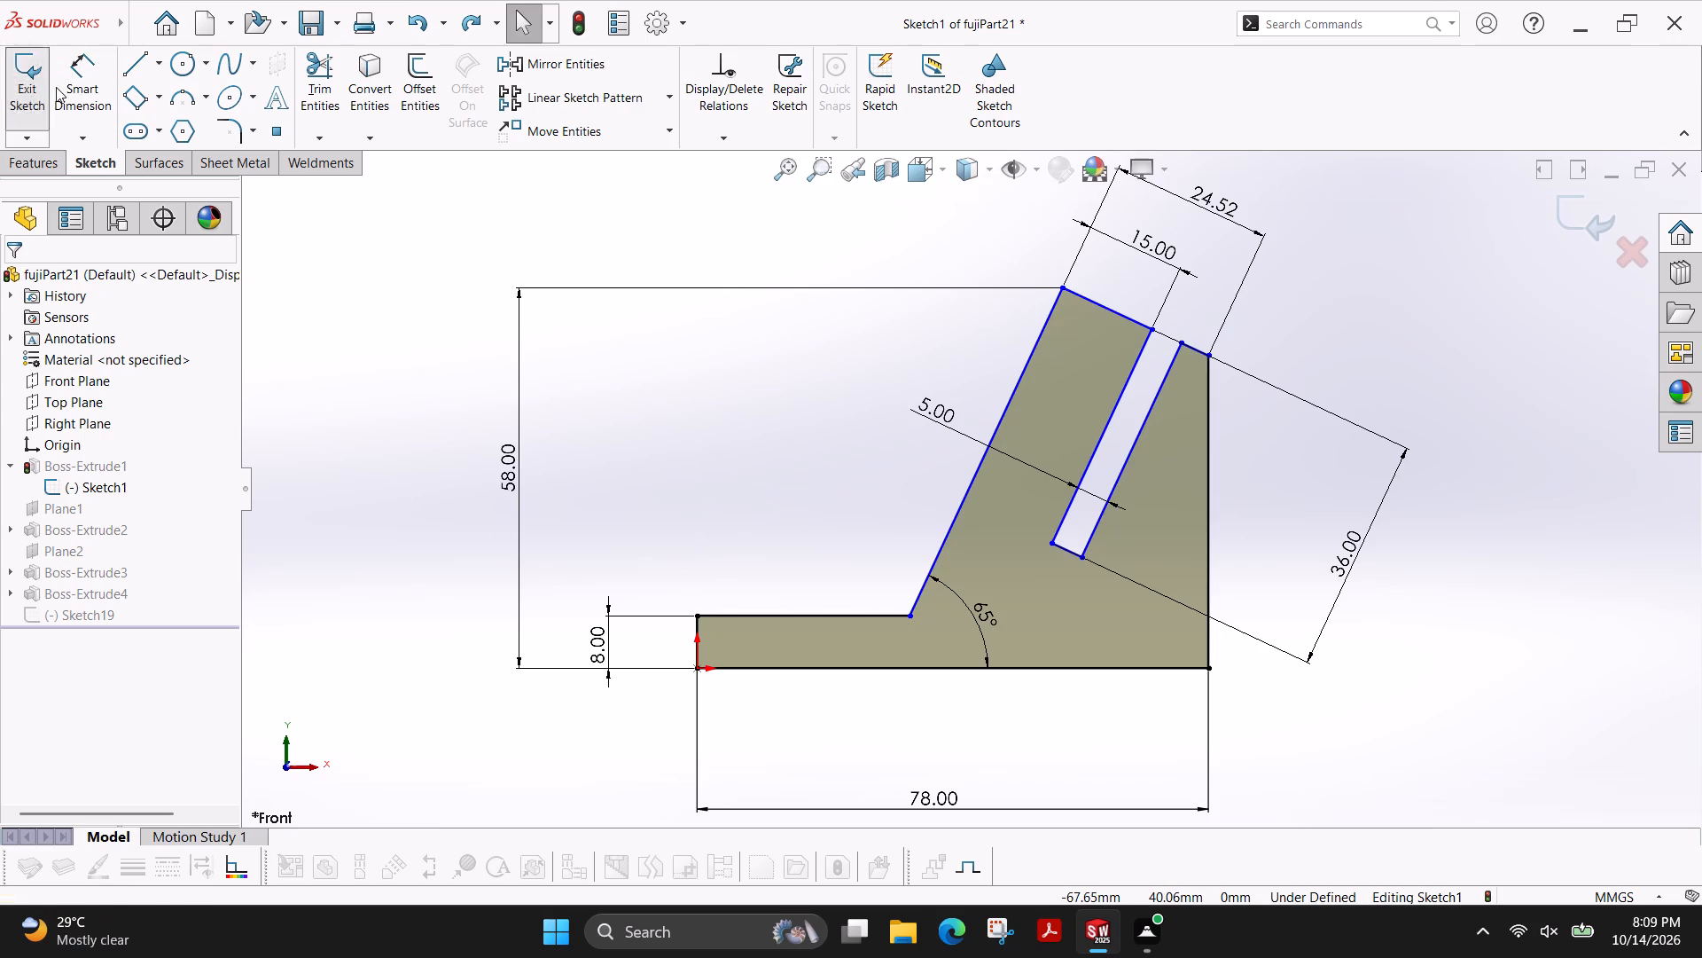
Sketch a vertical line up from the origin and dimension its length to 16 mm.
{"action": "left_click", "coordinate": [142, 77]}
{"action": "left_click", "coordinate": [699, 669]}
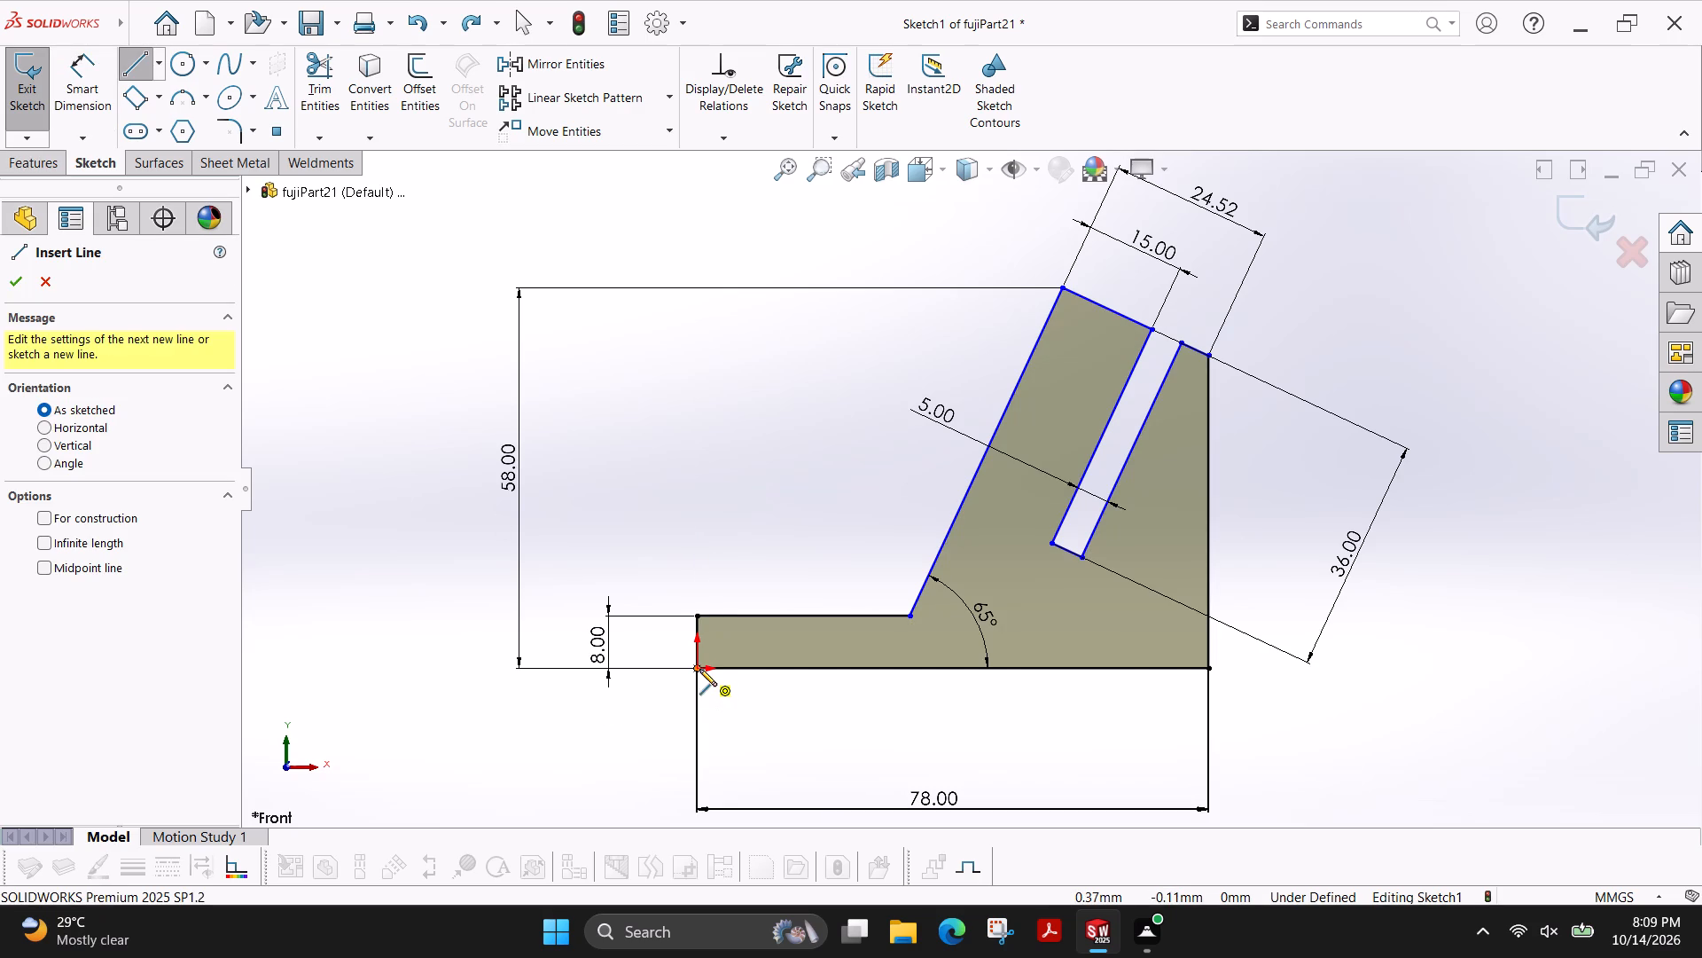
{"action": "left_click", "coordinate": [699, 490]}
{"action": "key", "text": "Escape"}
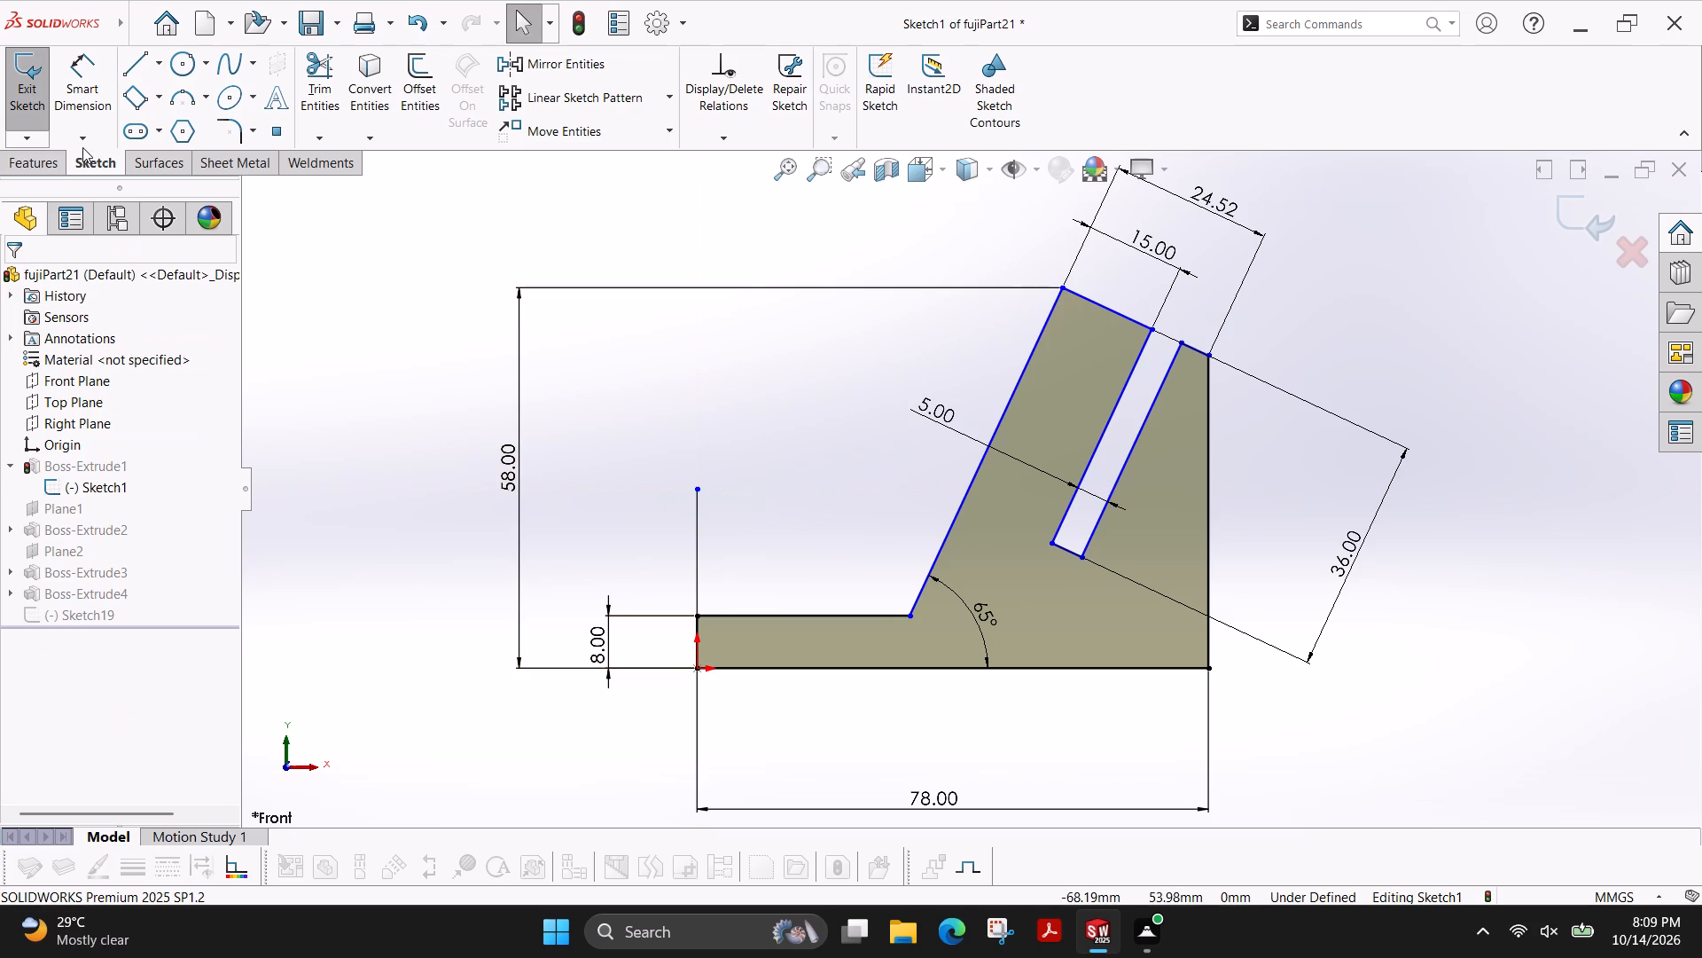
{"action": "left_click", "coordinate": [79, 111]}
{"action": "left_click", "coordinate": [694, 569]}
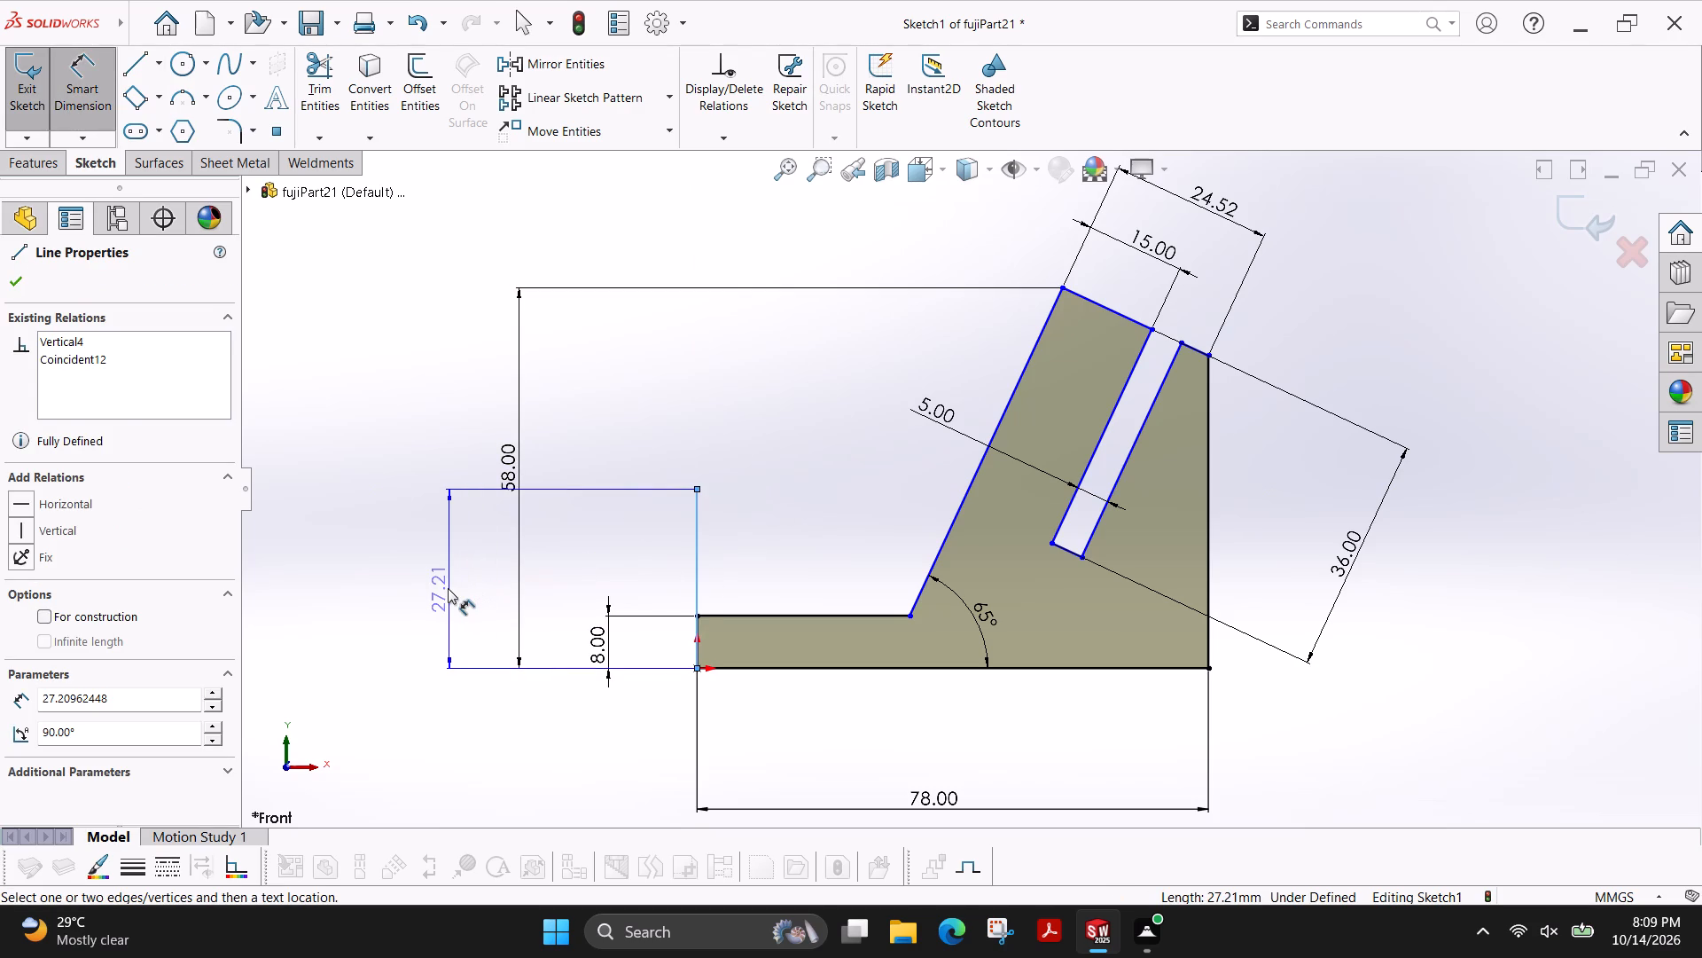
{"action": "left_click", "coordinate": [448, 588]}
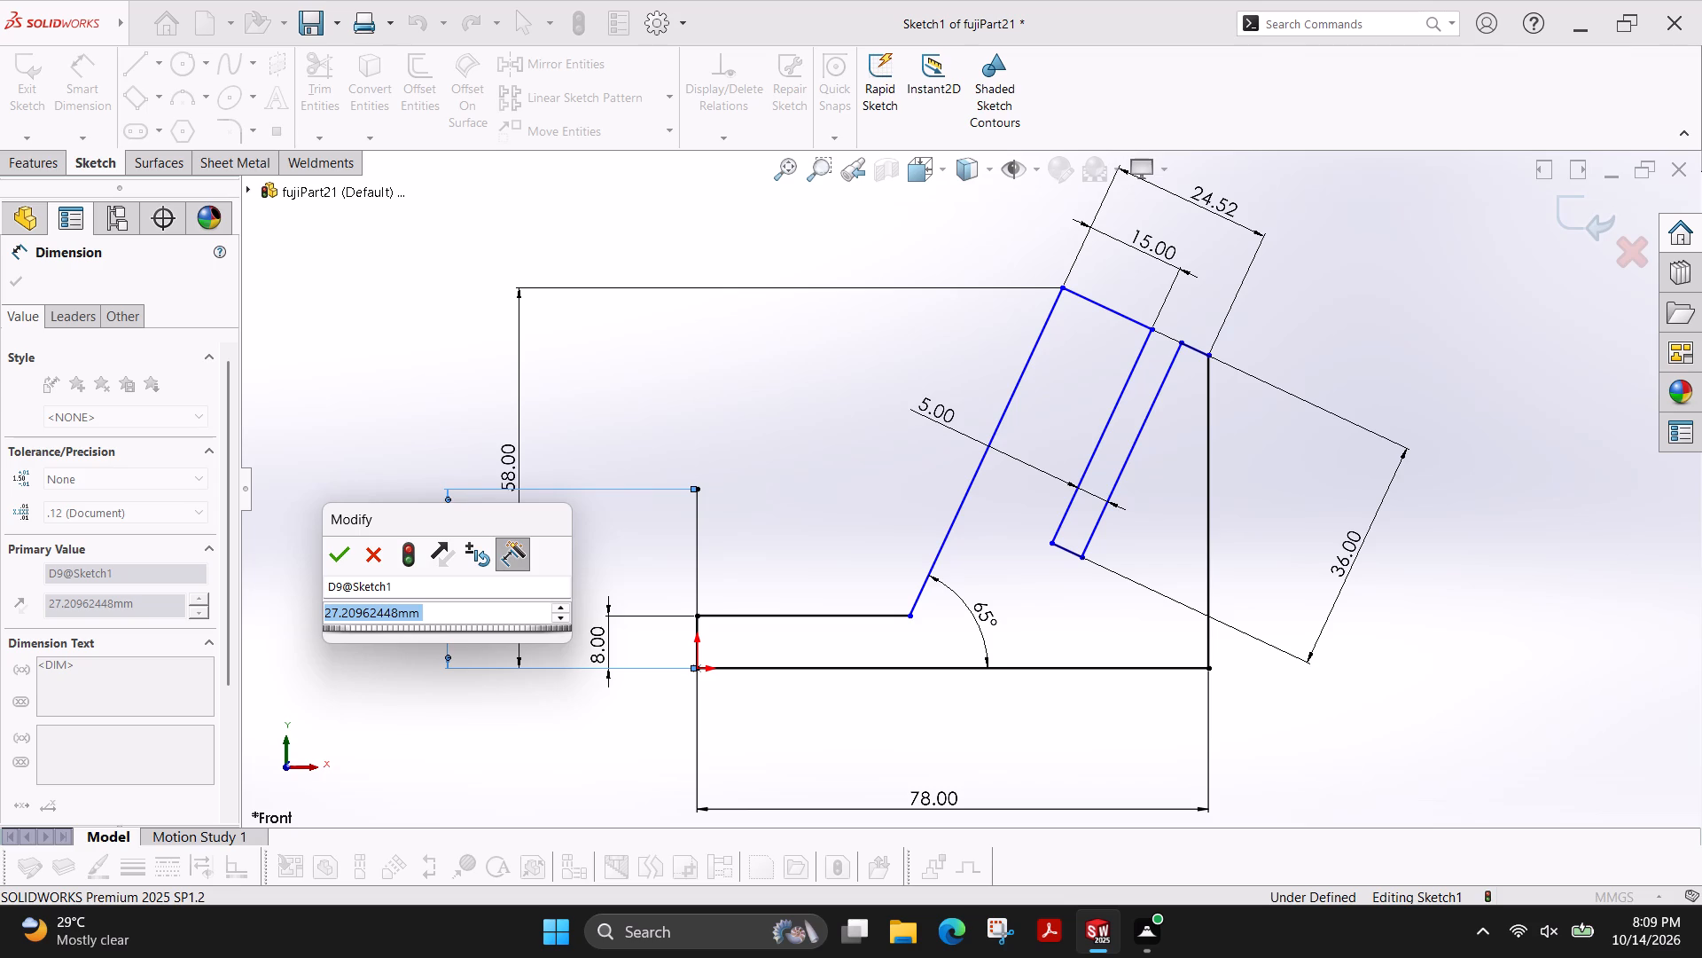
{"action": "type", "text": "16"}
{"action": "key", "text": "Return"}
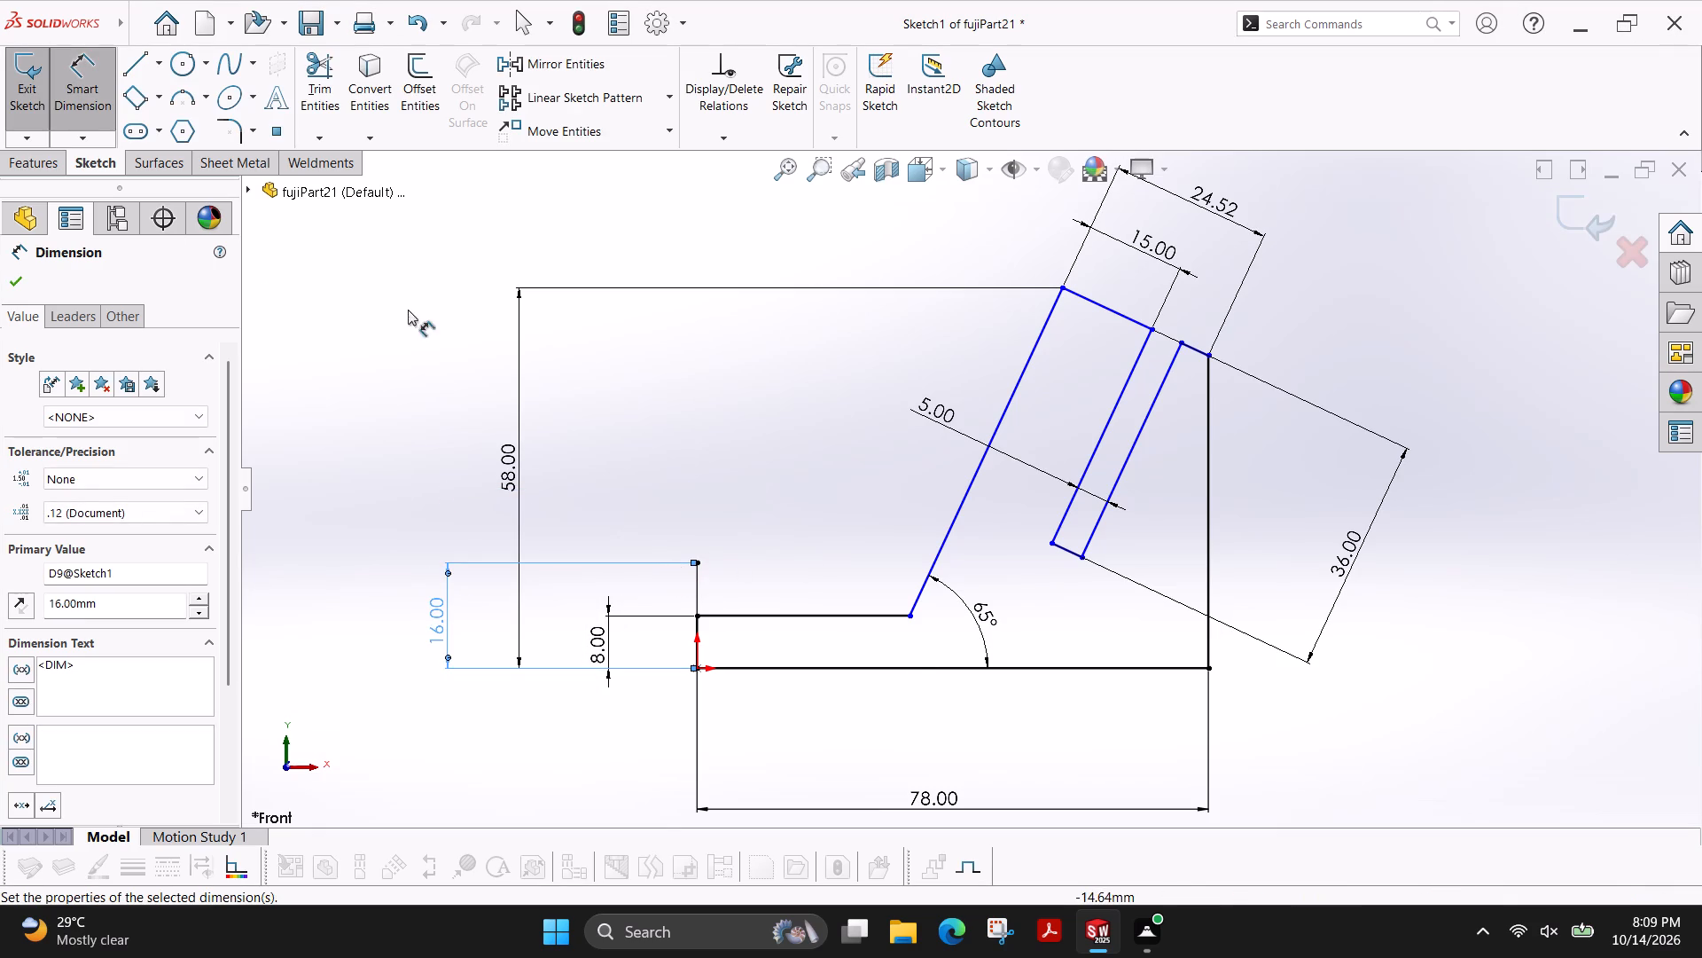
Sketch a second vertical line up from the top of the 16 mm line and dimension its length to 18 mm.
{"action": "left_click", "coordinate": [144, 62]}
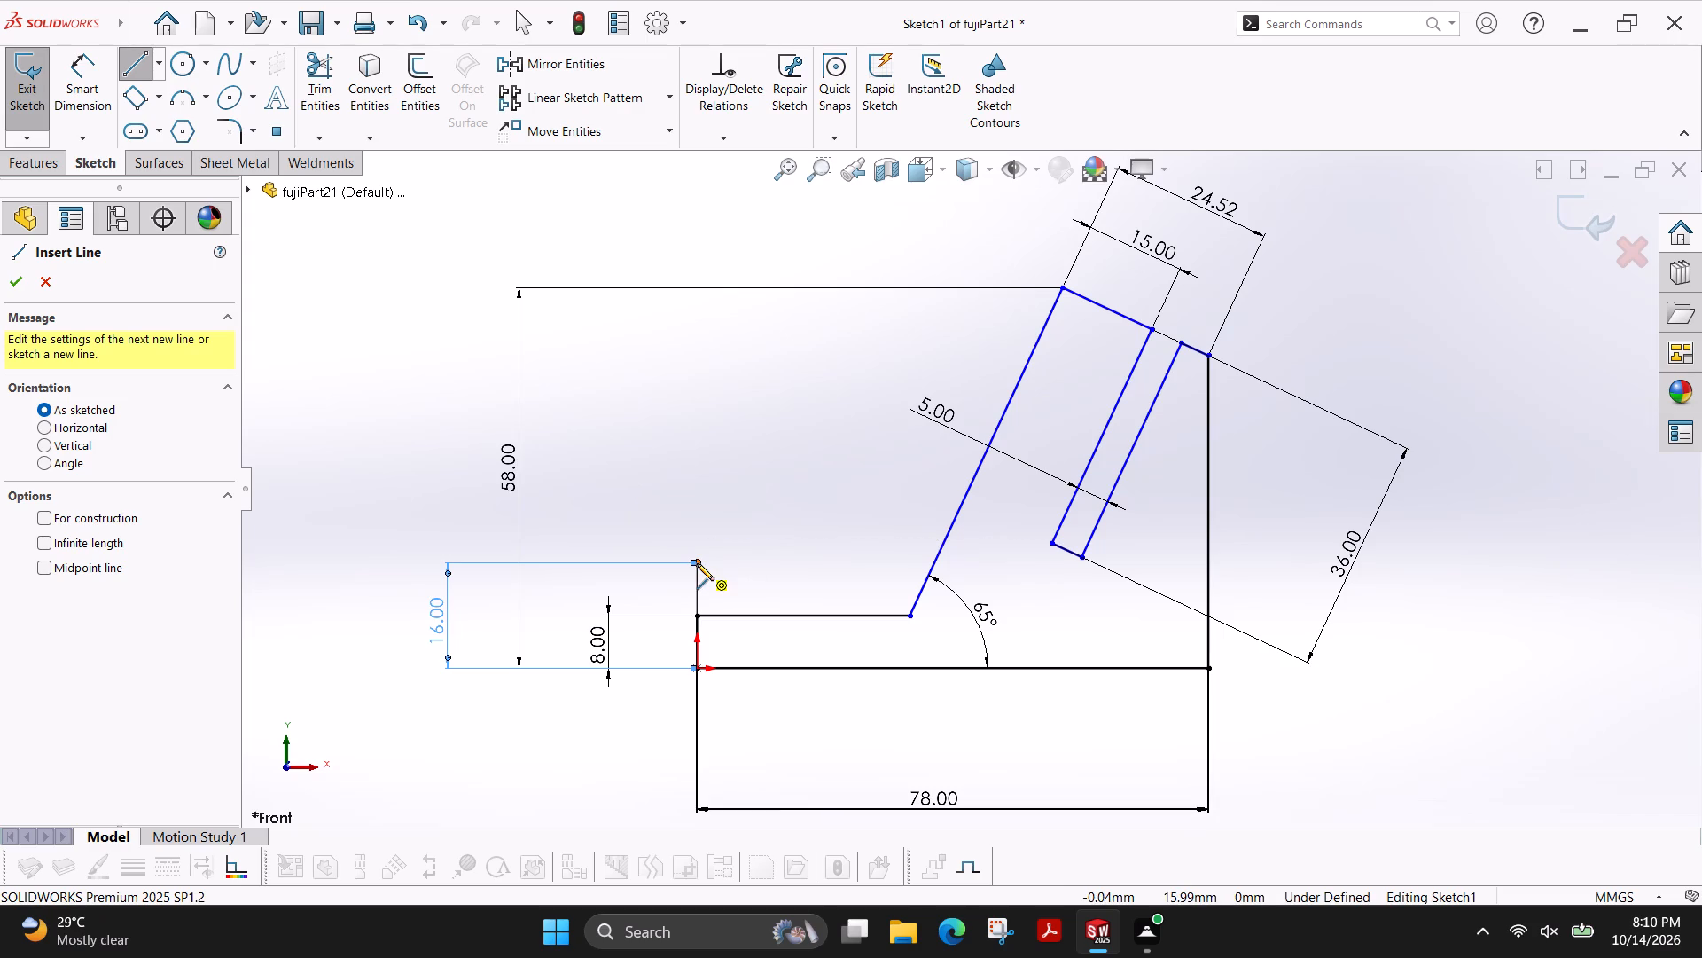
{"action": "left_click", "coordinate": [697, 563]}
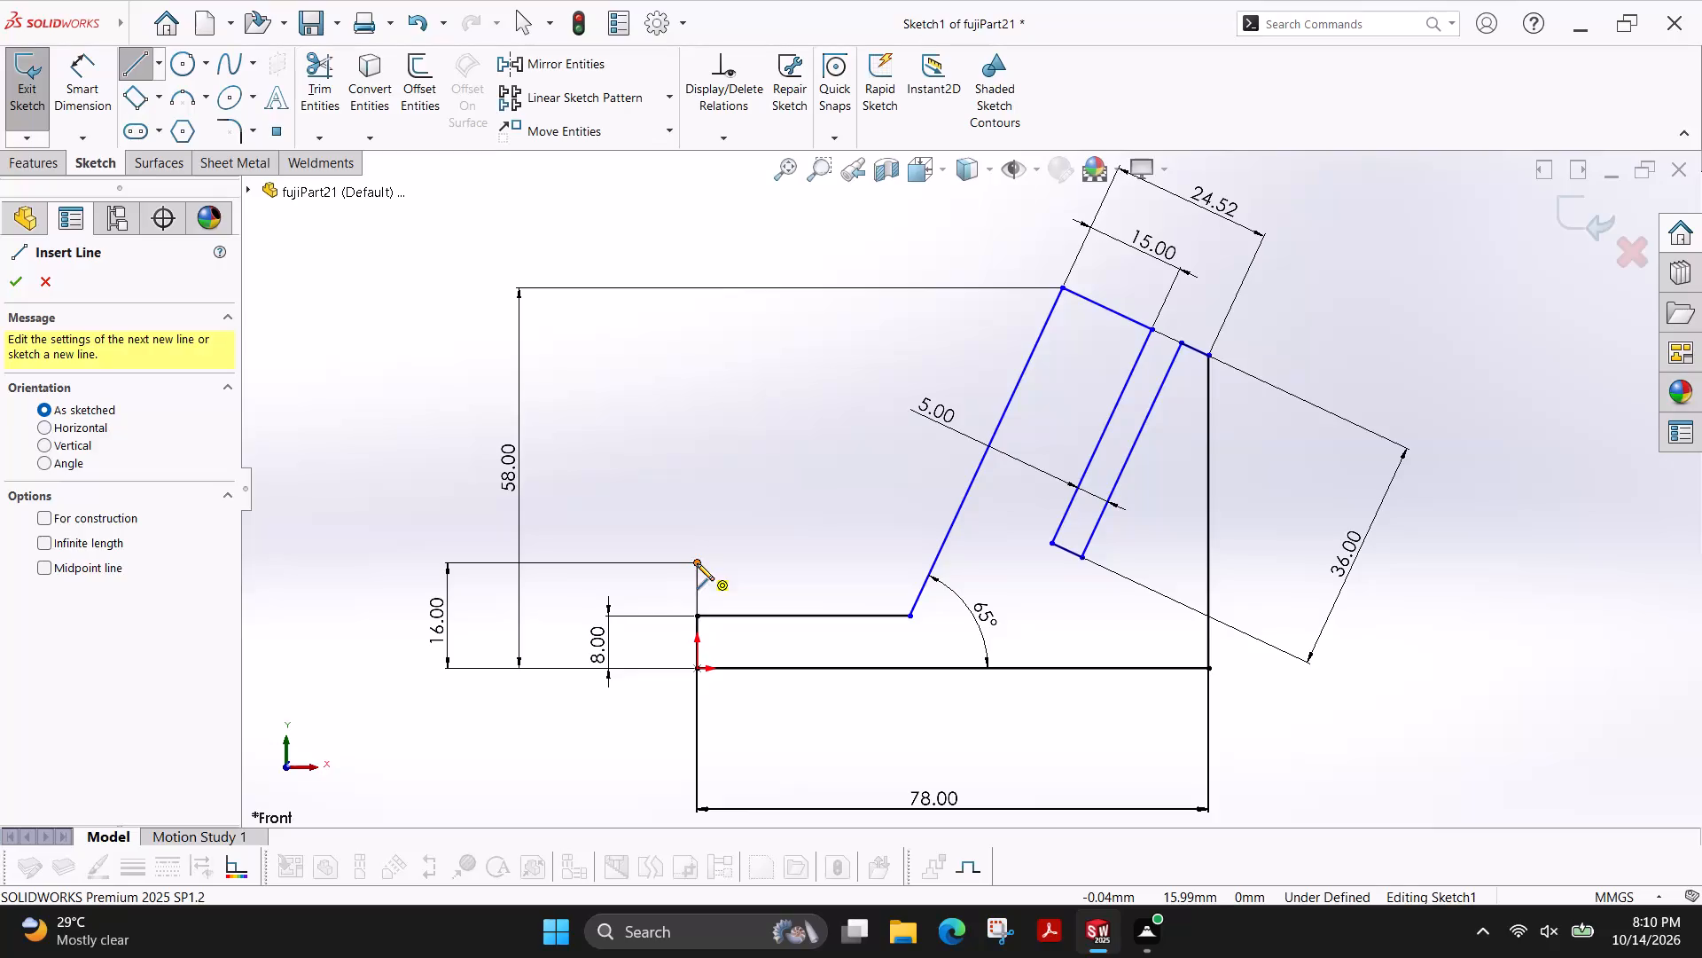
{"action": "left_click", "coordinate": [697, 454]}
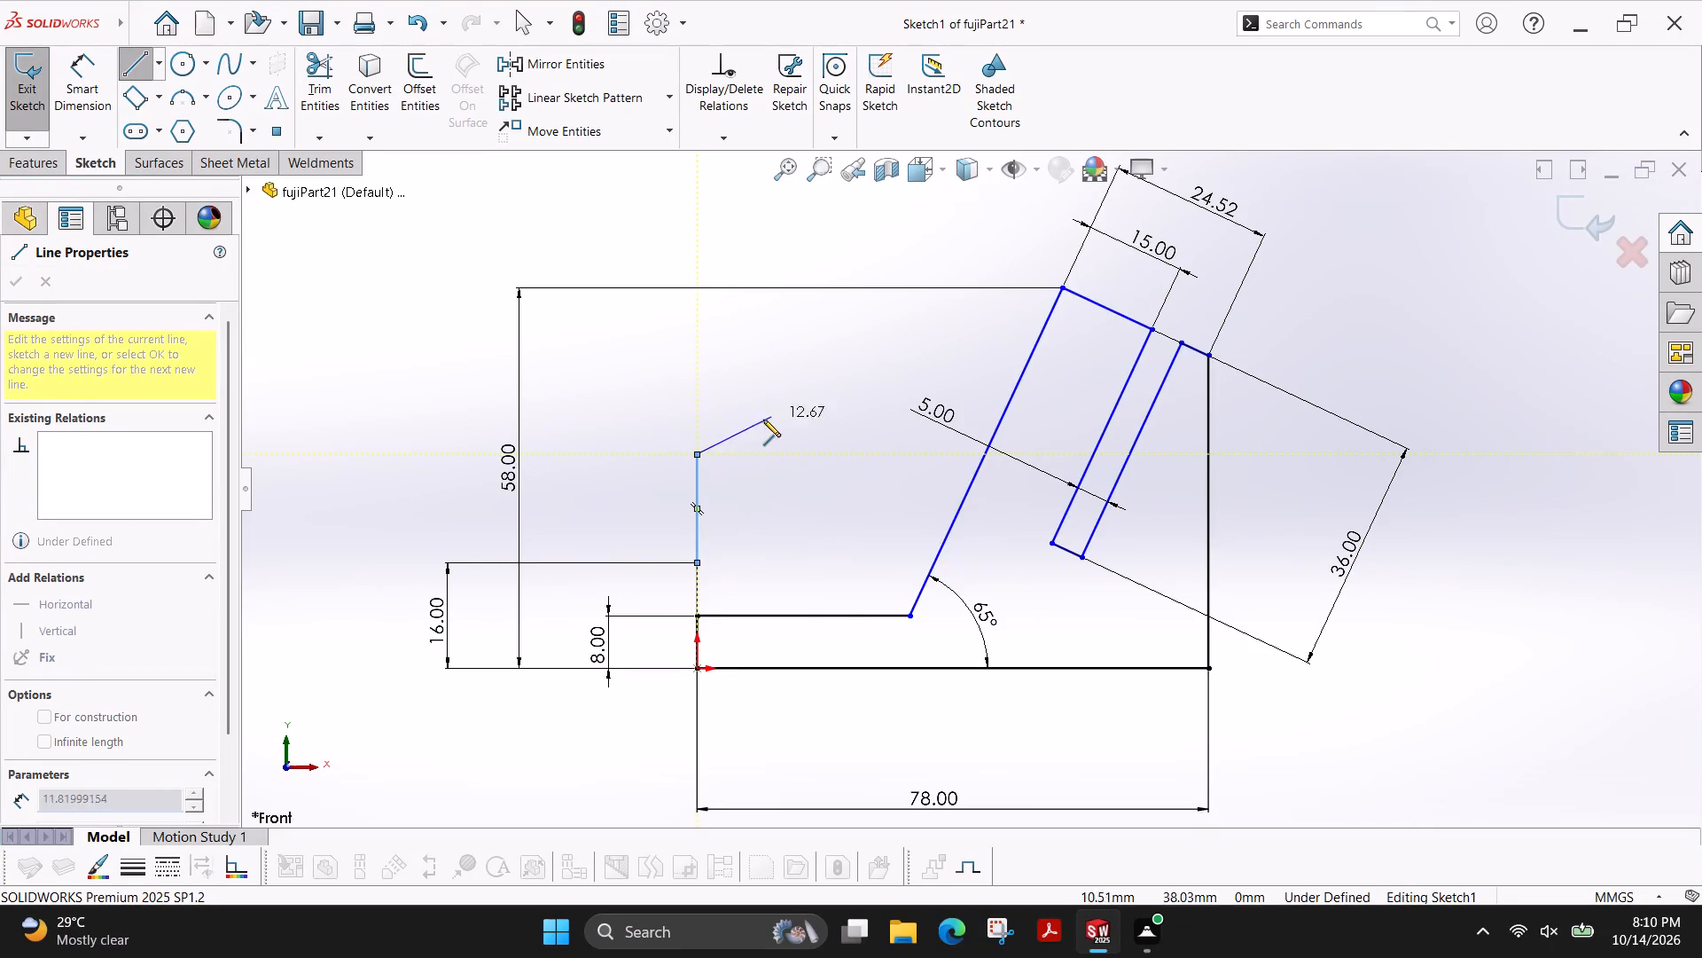
{"action": "key", "text": "Escape"}
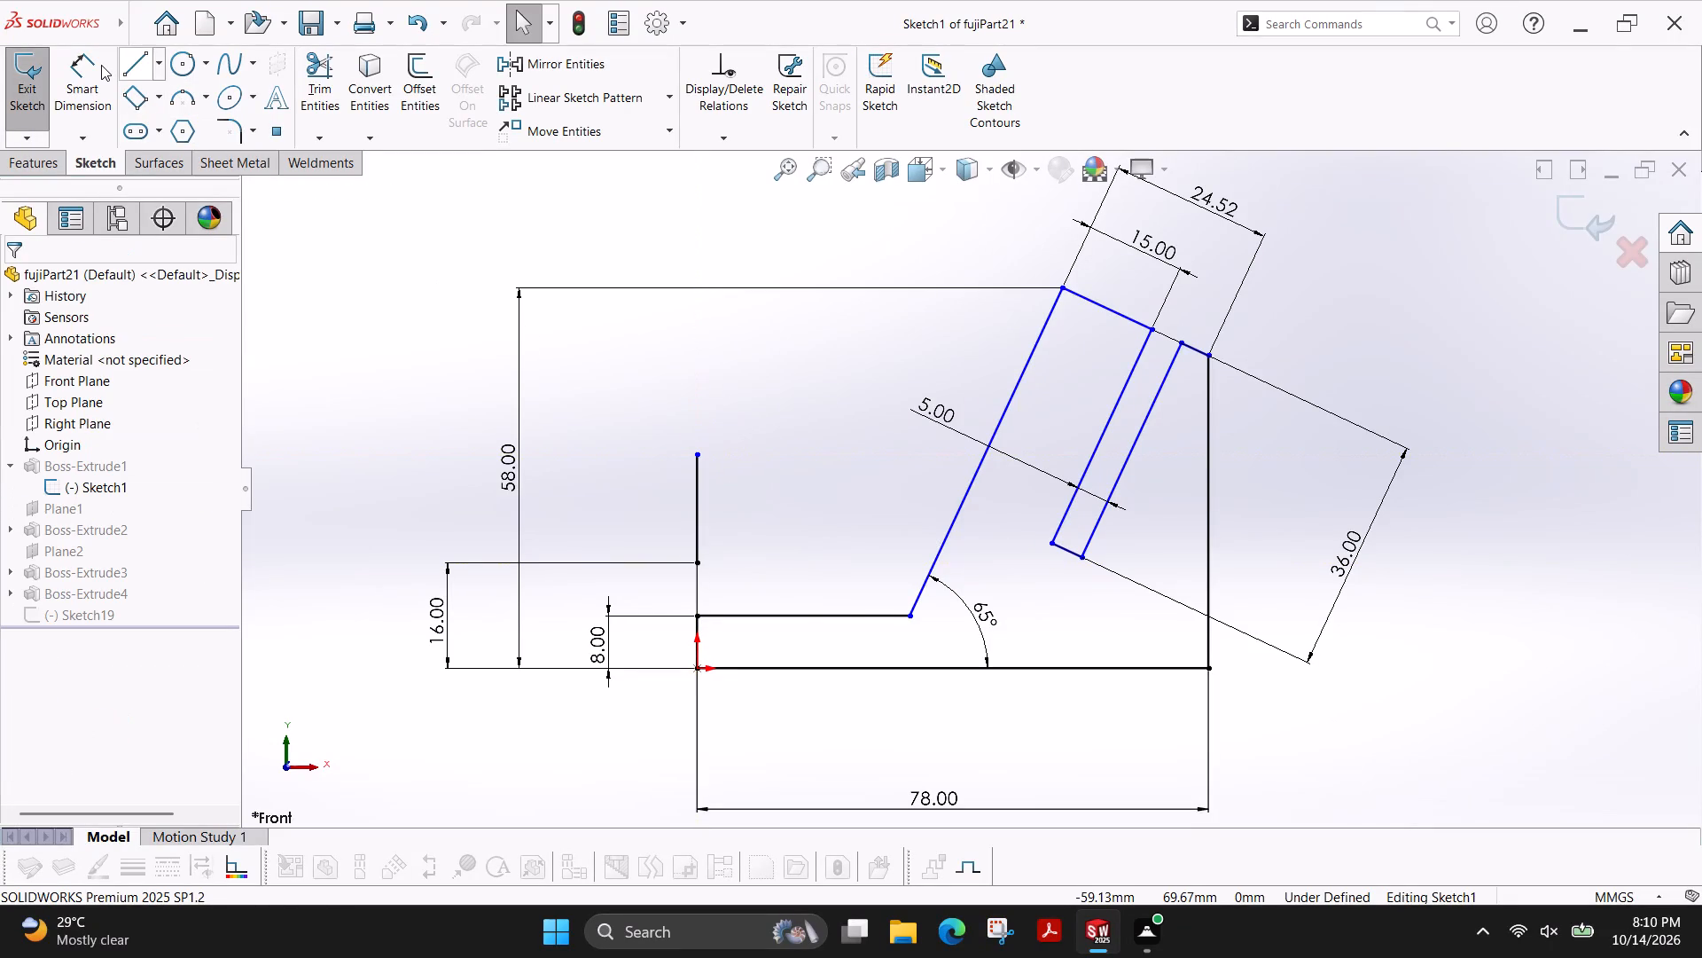
{"action": "left_click", "coordinate": [101, 65]}
{"action": "left_click", "coordinate": [699, 511]}
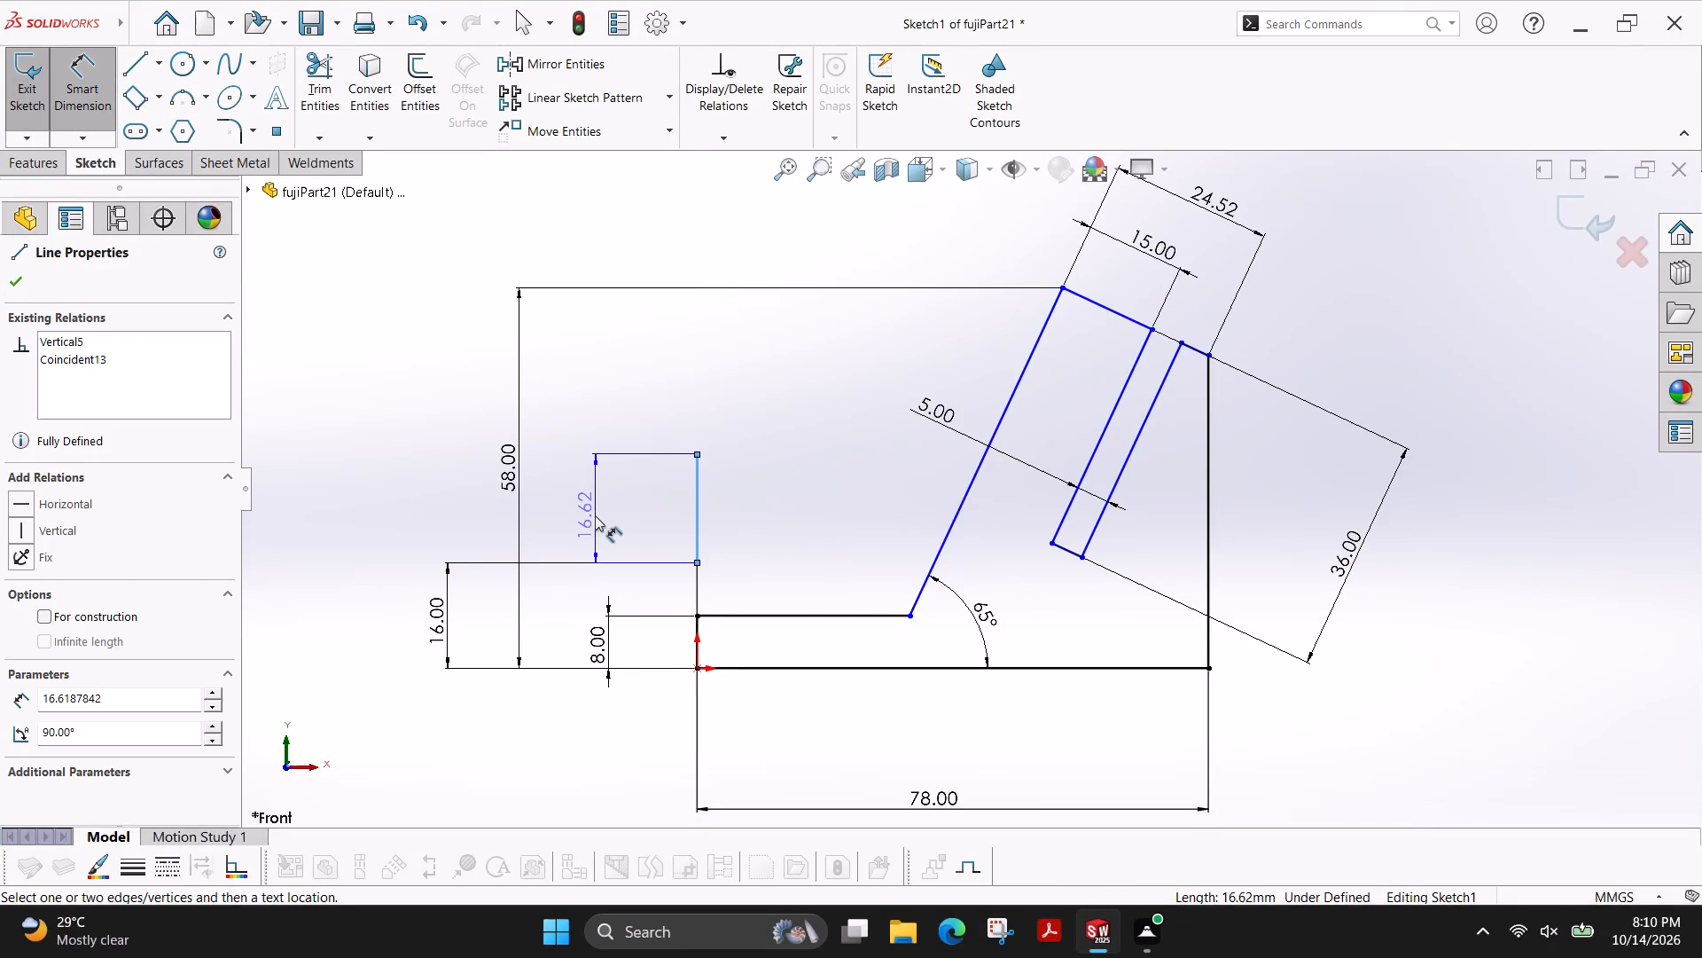
{"action": "left_click", "coordinate": [592, 515]}
{"action": "type", "text": "18"}
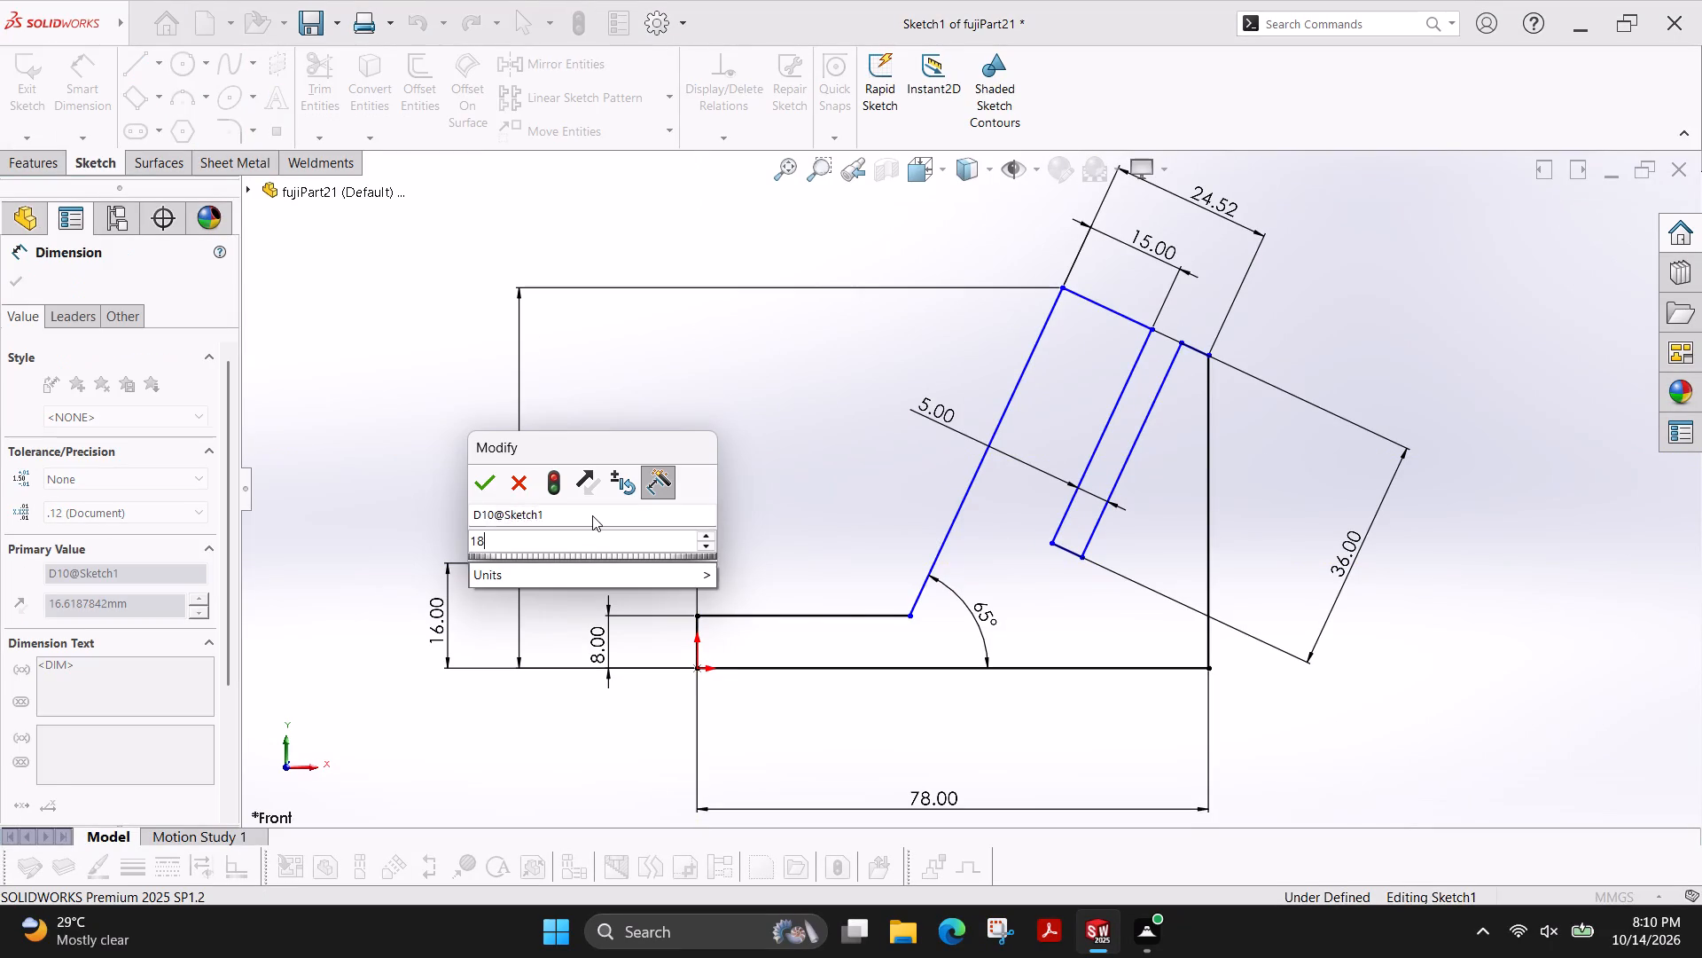
{"action": "key", "text": "Return"}
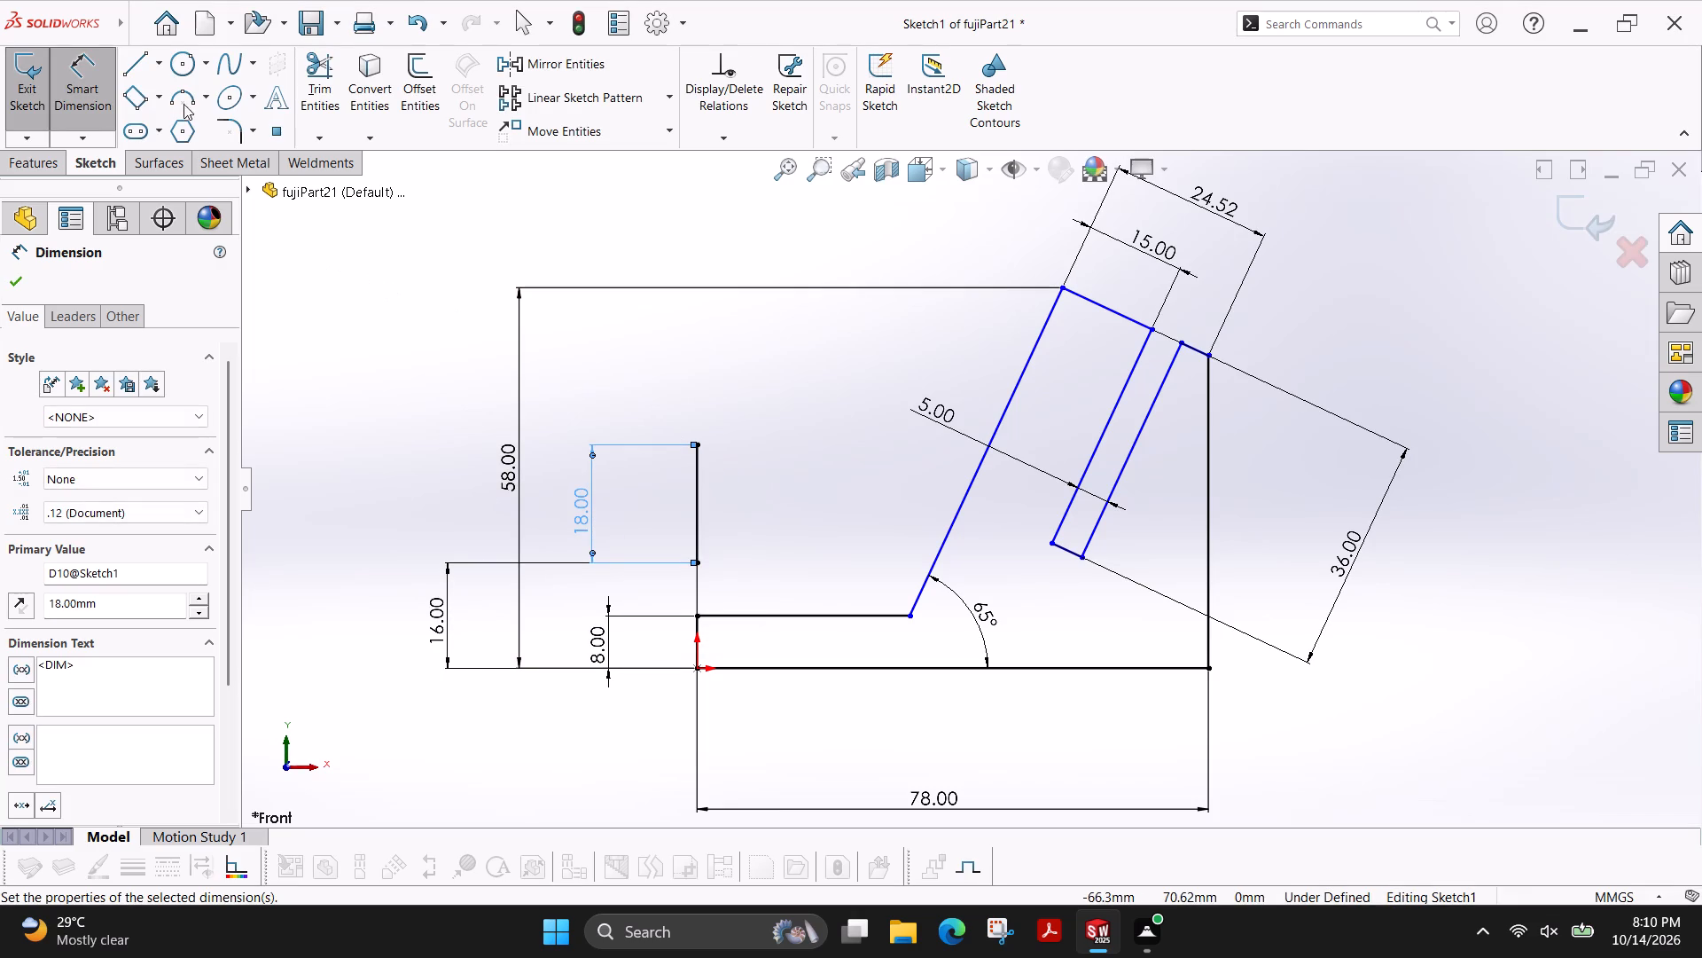
Sketch a horizontal line about 50 mm long from the top of the 18 mm line across the sloped edge.
{"action": "left_click", "coordinate": [143, 57]}
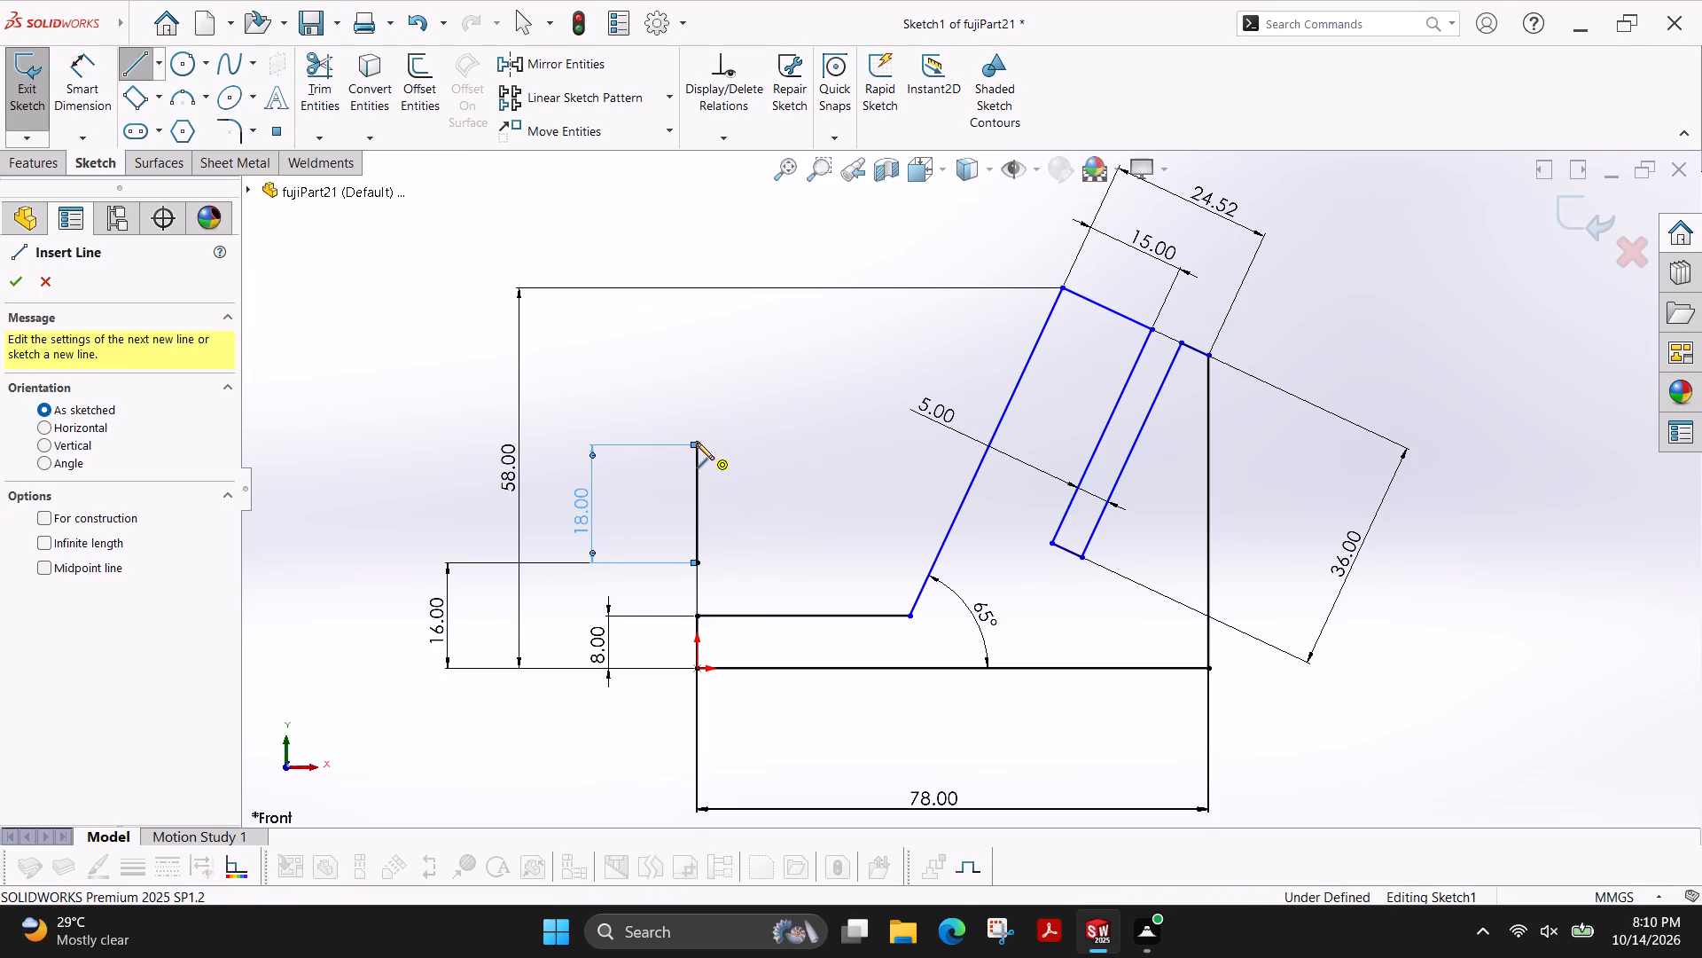
{"action": "left_click", "coordinate": [697, 443]}
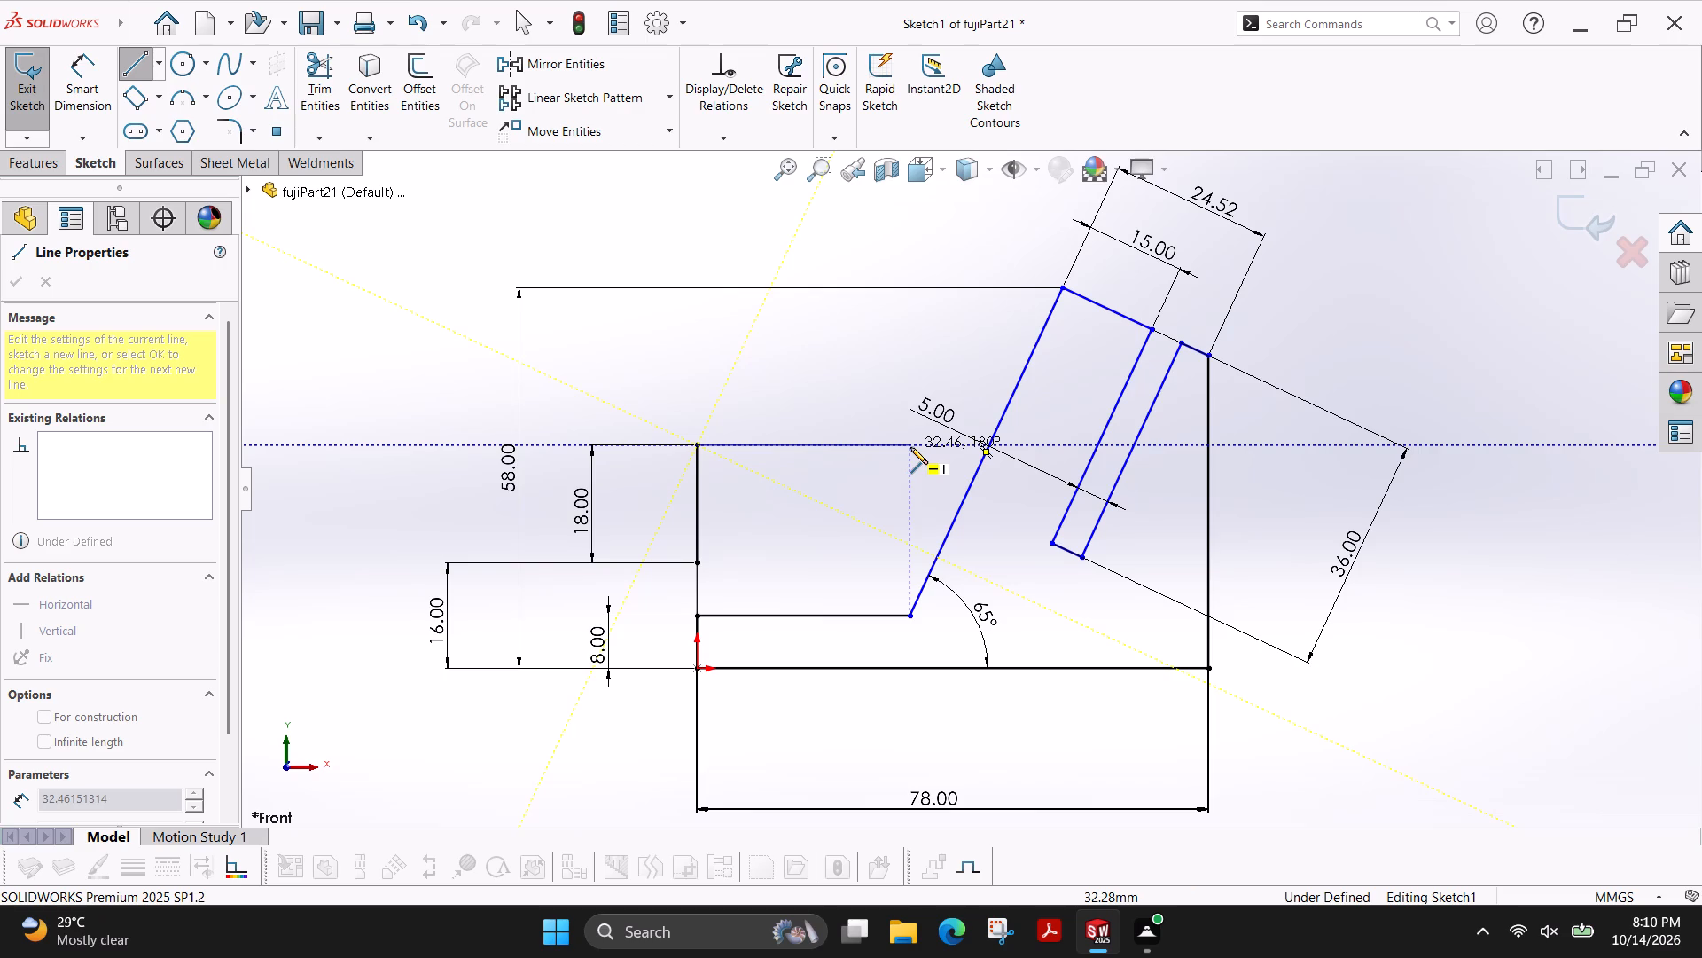
{"action": "left_click", "coordinate": [1026, 445]}
{"action": "key", "text": "Escape"}
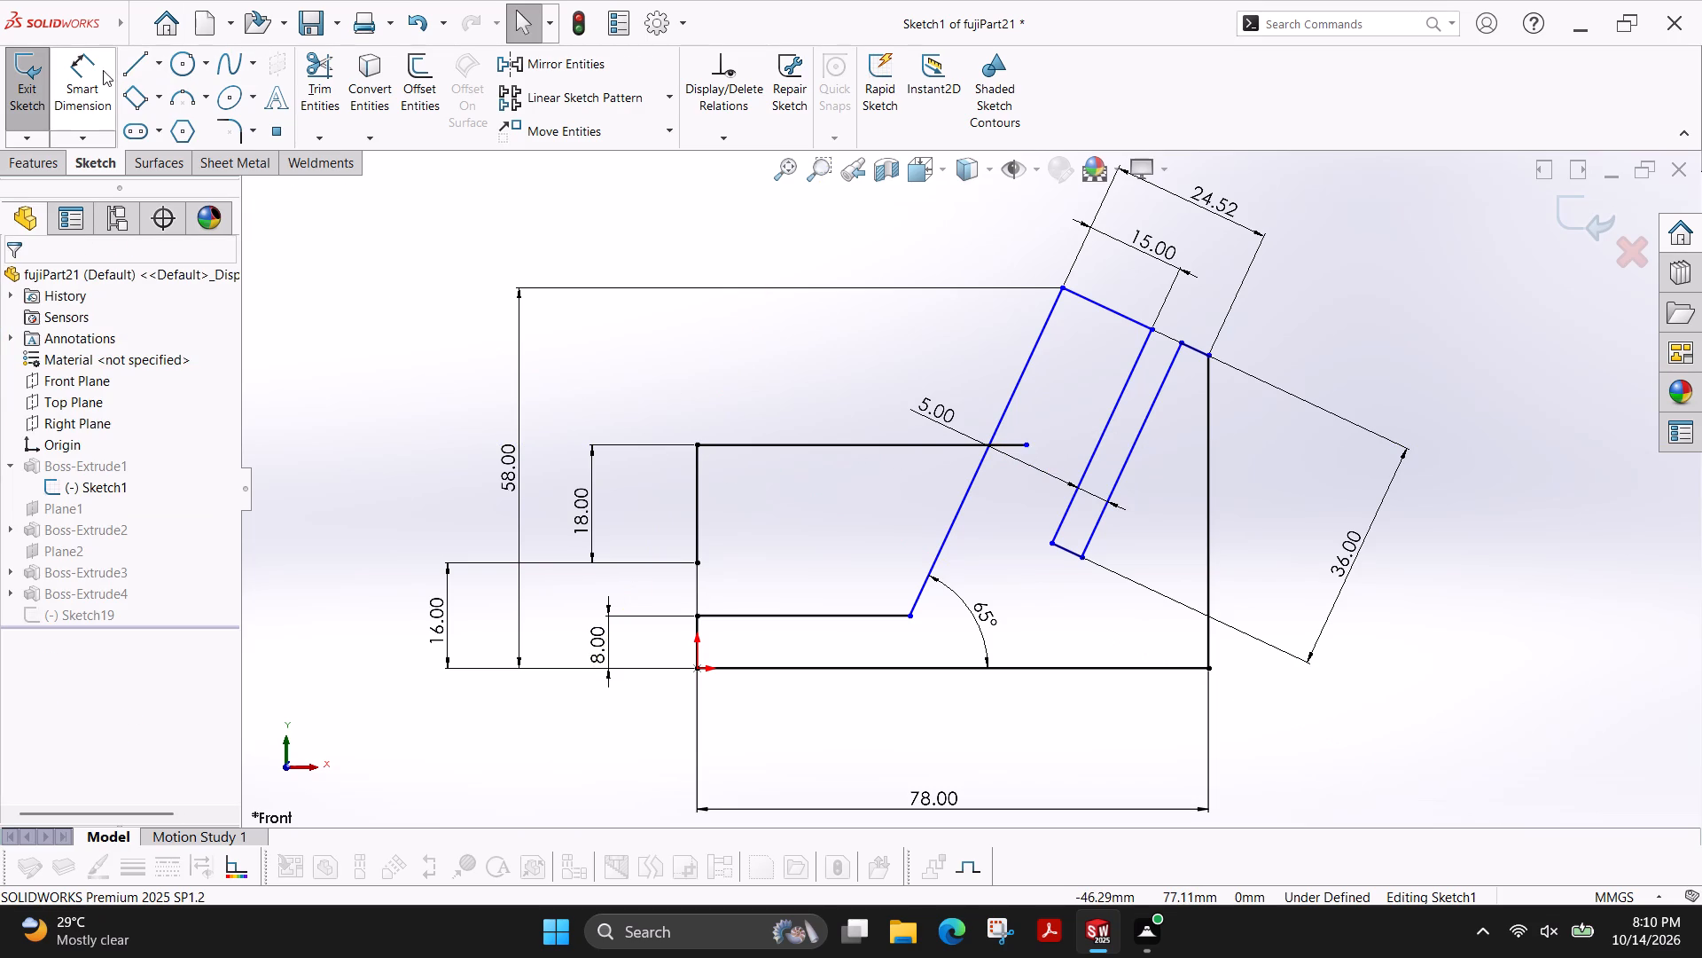
Trim the part of the upper horizontal line that extends past the sloped edge.
{"action": "left_click", "coordinate": [329, 98]}
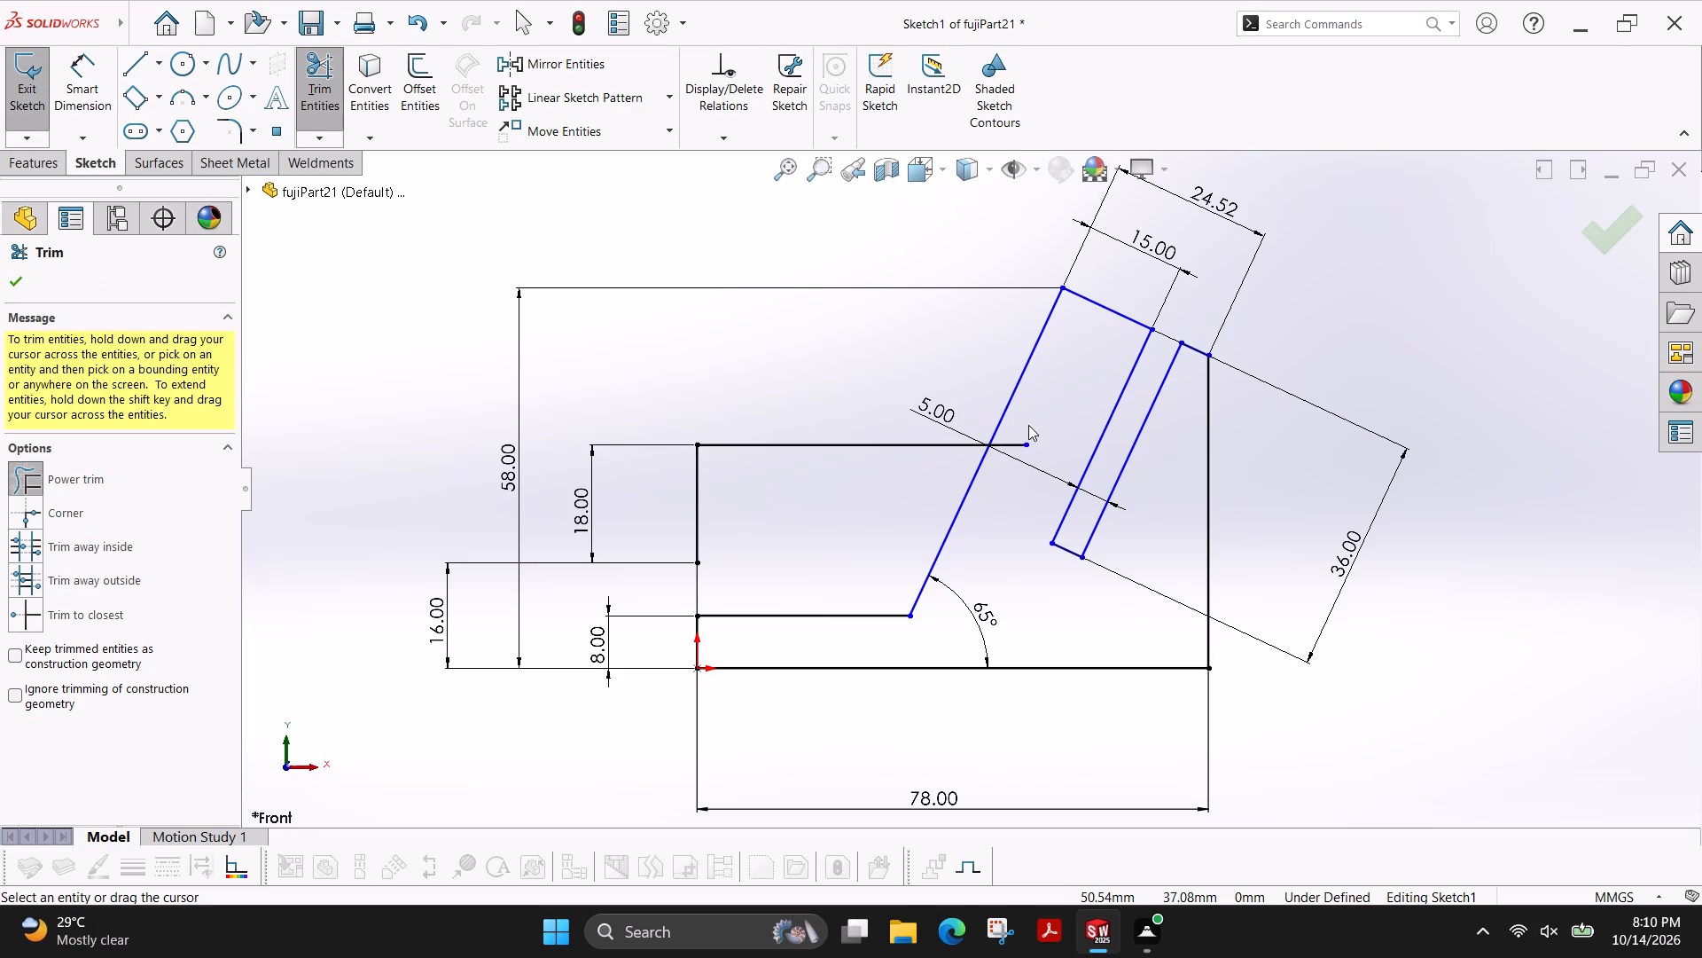
{"action": "left_click_drag", "start_coordinate": [1028, 425], "coordinate": [1012, 469]}
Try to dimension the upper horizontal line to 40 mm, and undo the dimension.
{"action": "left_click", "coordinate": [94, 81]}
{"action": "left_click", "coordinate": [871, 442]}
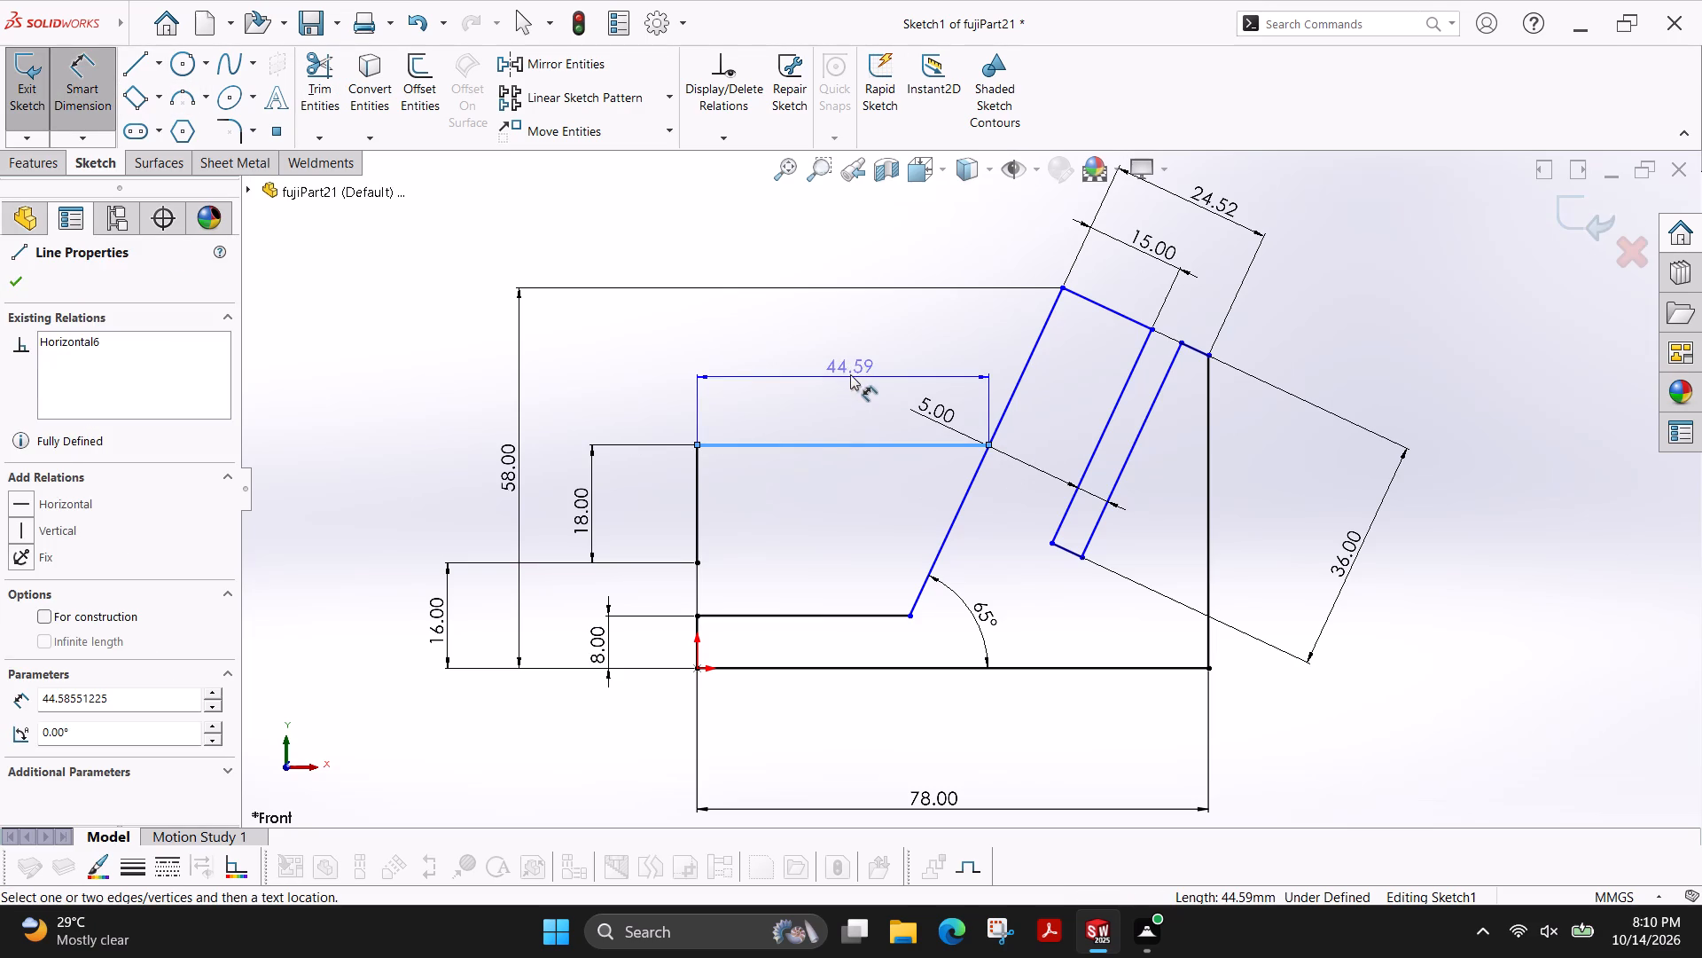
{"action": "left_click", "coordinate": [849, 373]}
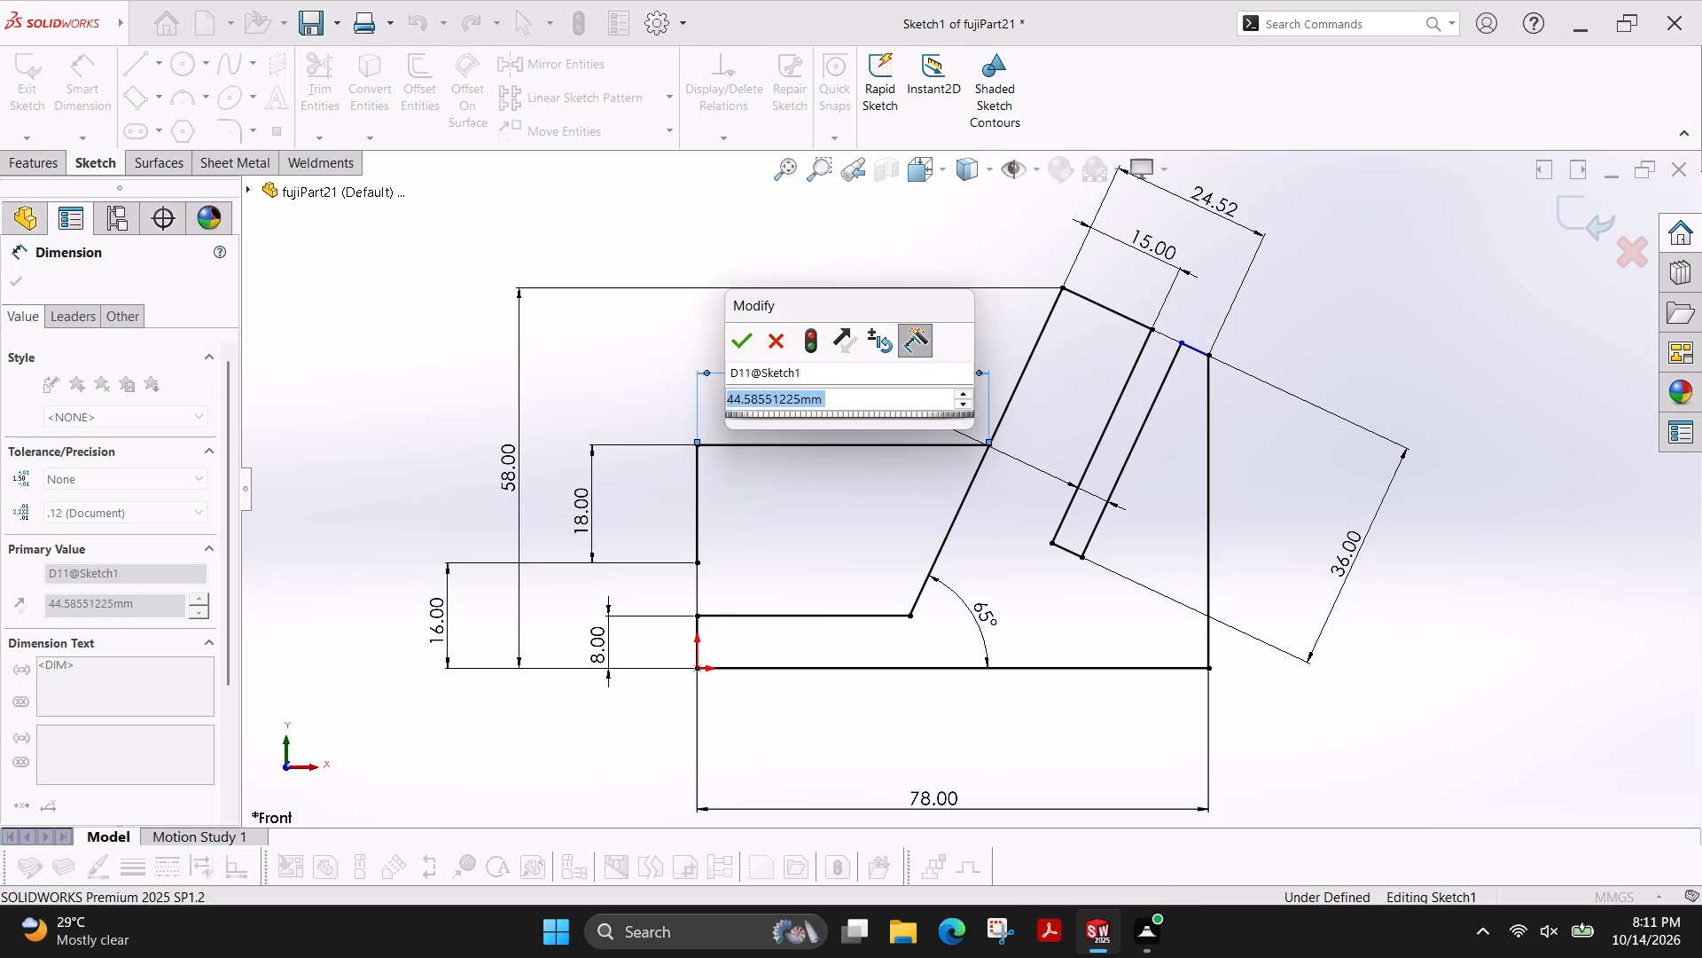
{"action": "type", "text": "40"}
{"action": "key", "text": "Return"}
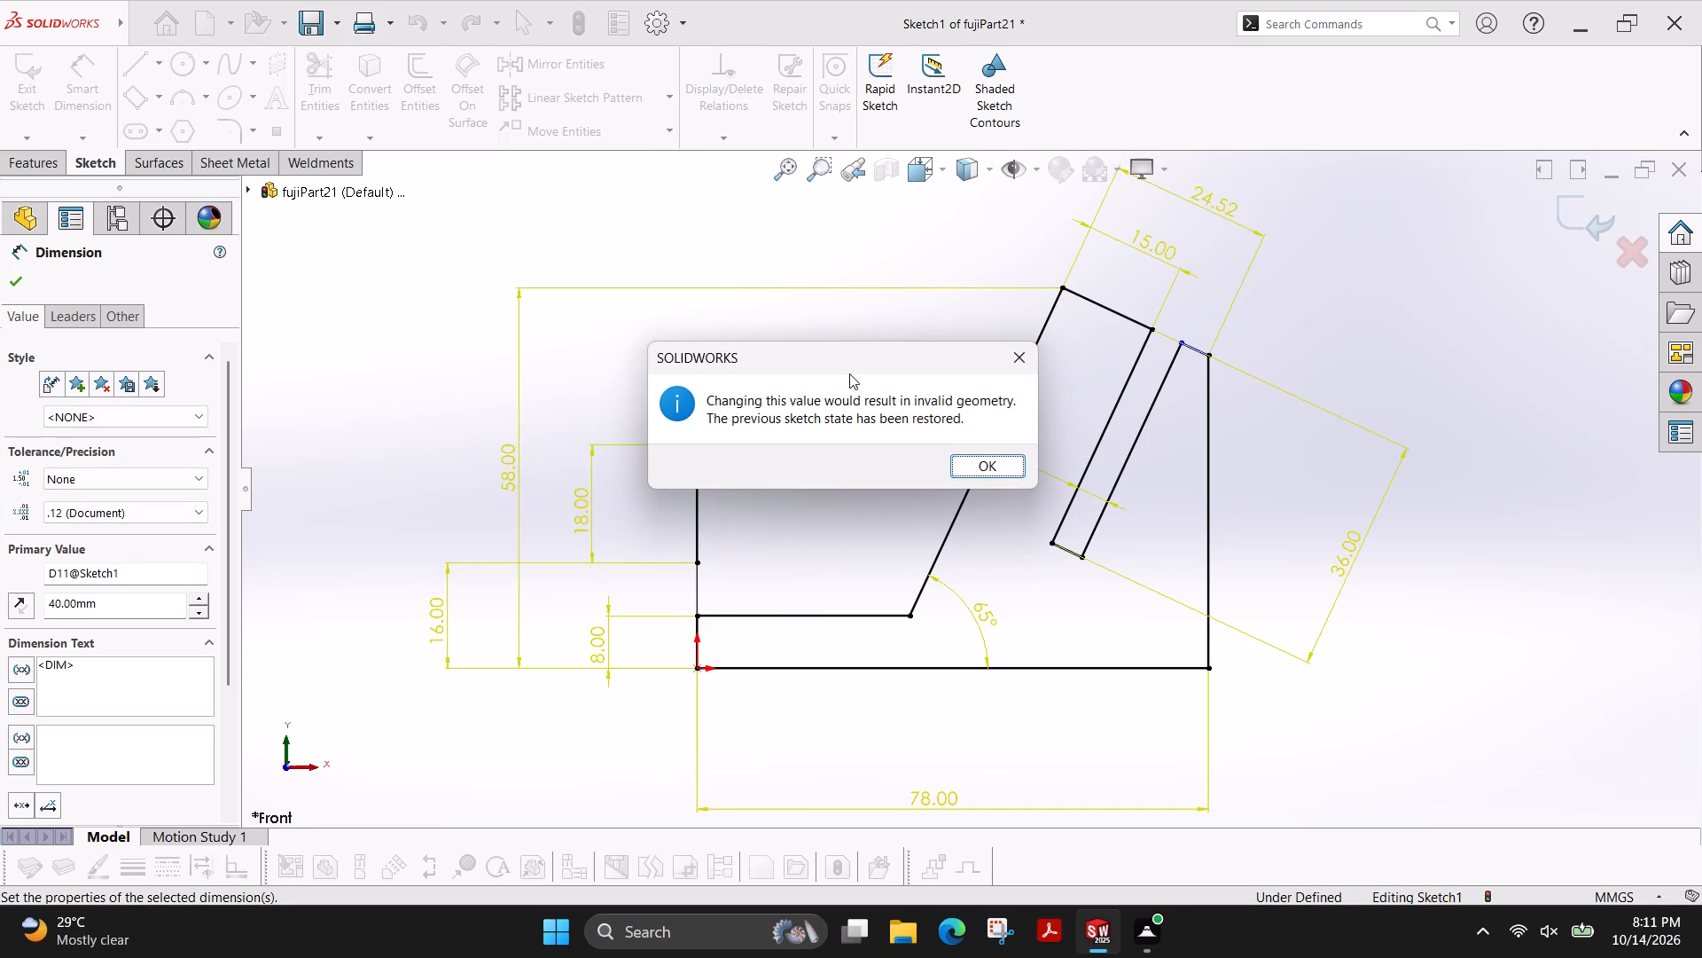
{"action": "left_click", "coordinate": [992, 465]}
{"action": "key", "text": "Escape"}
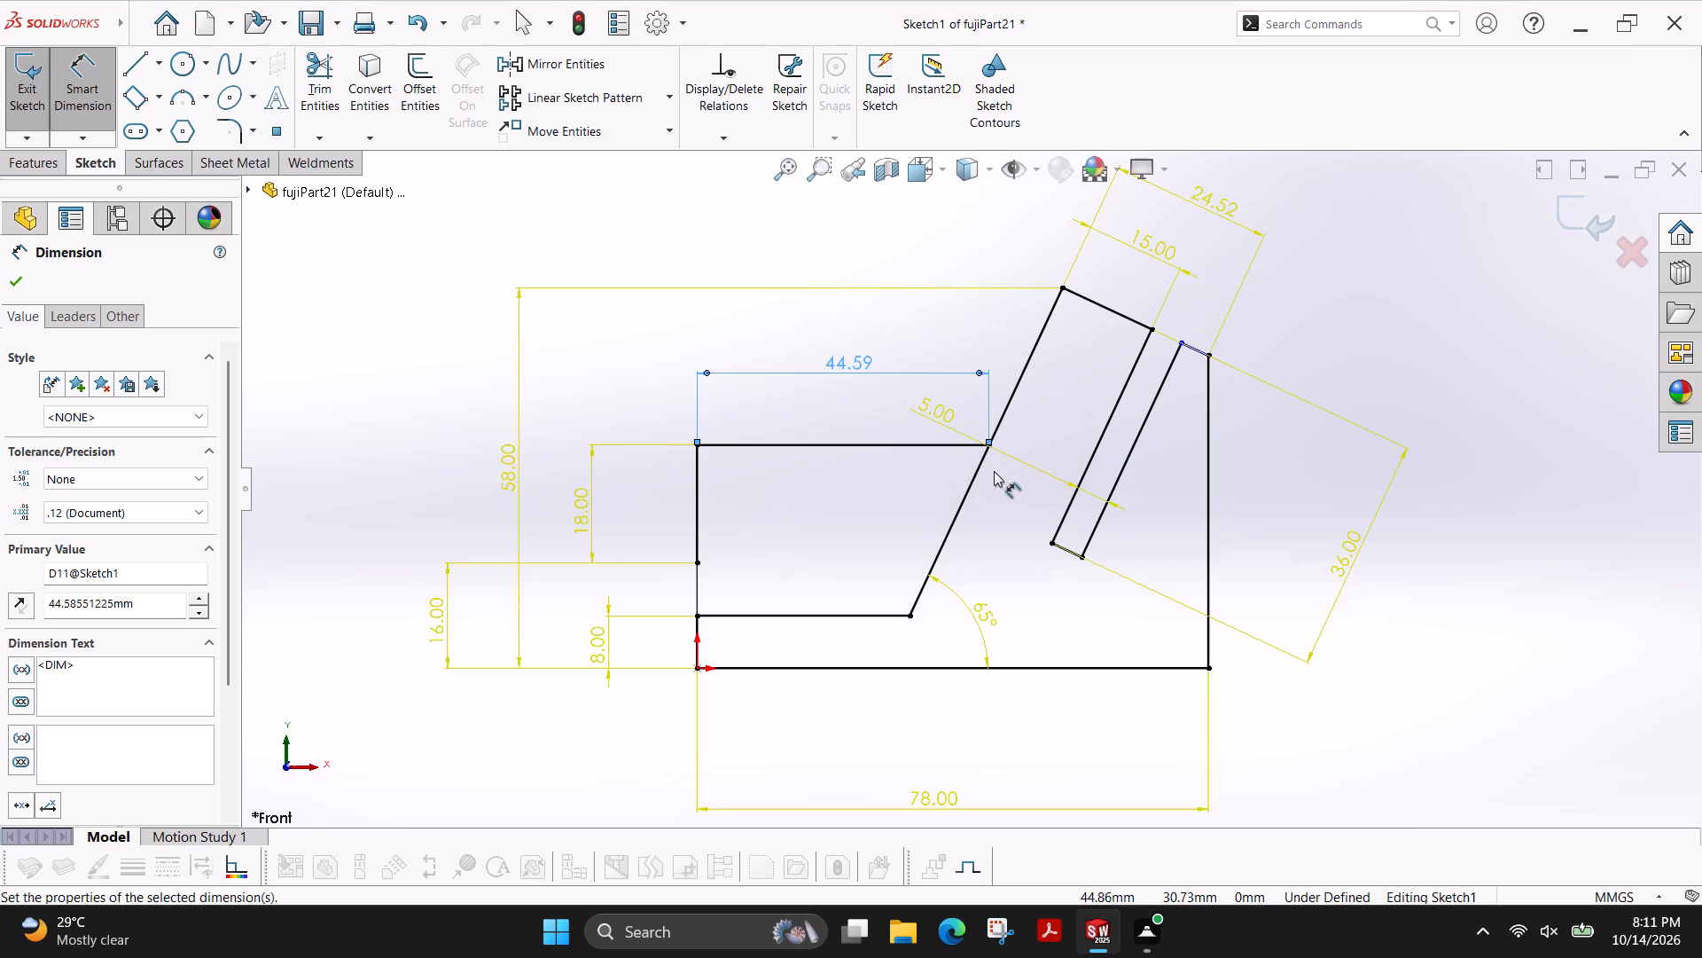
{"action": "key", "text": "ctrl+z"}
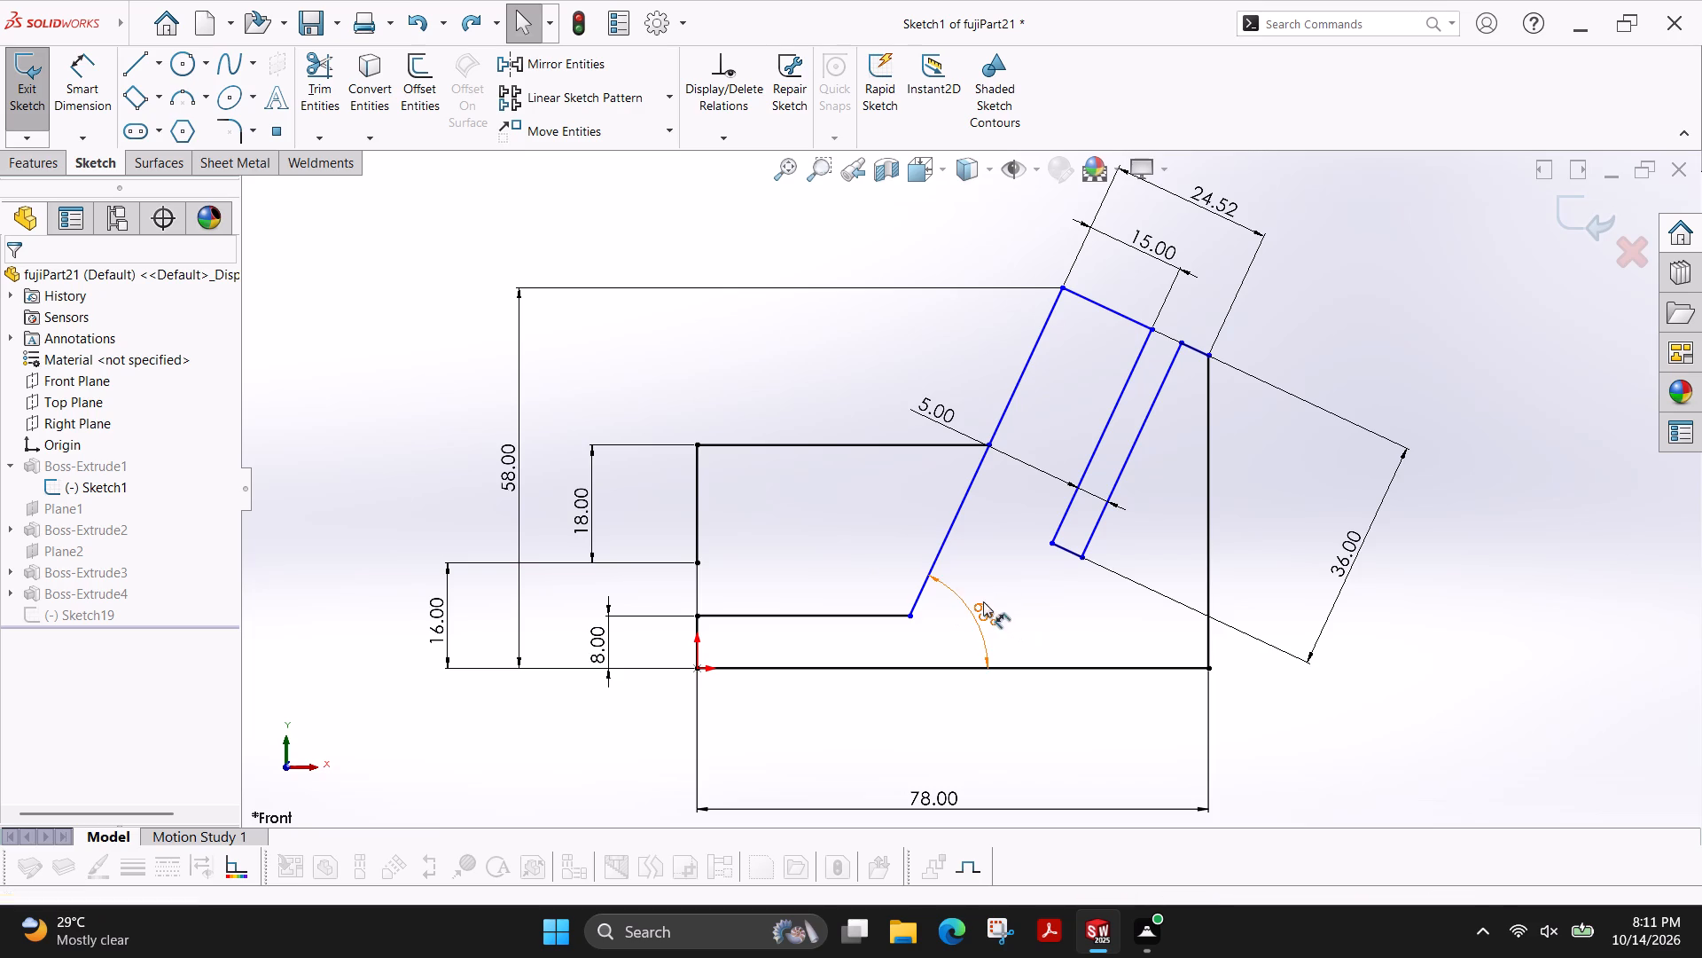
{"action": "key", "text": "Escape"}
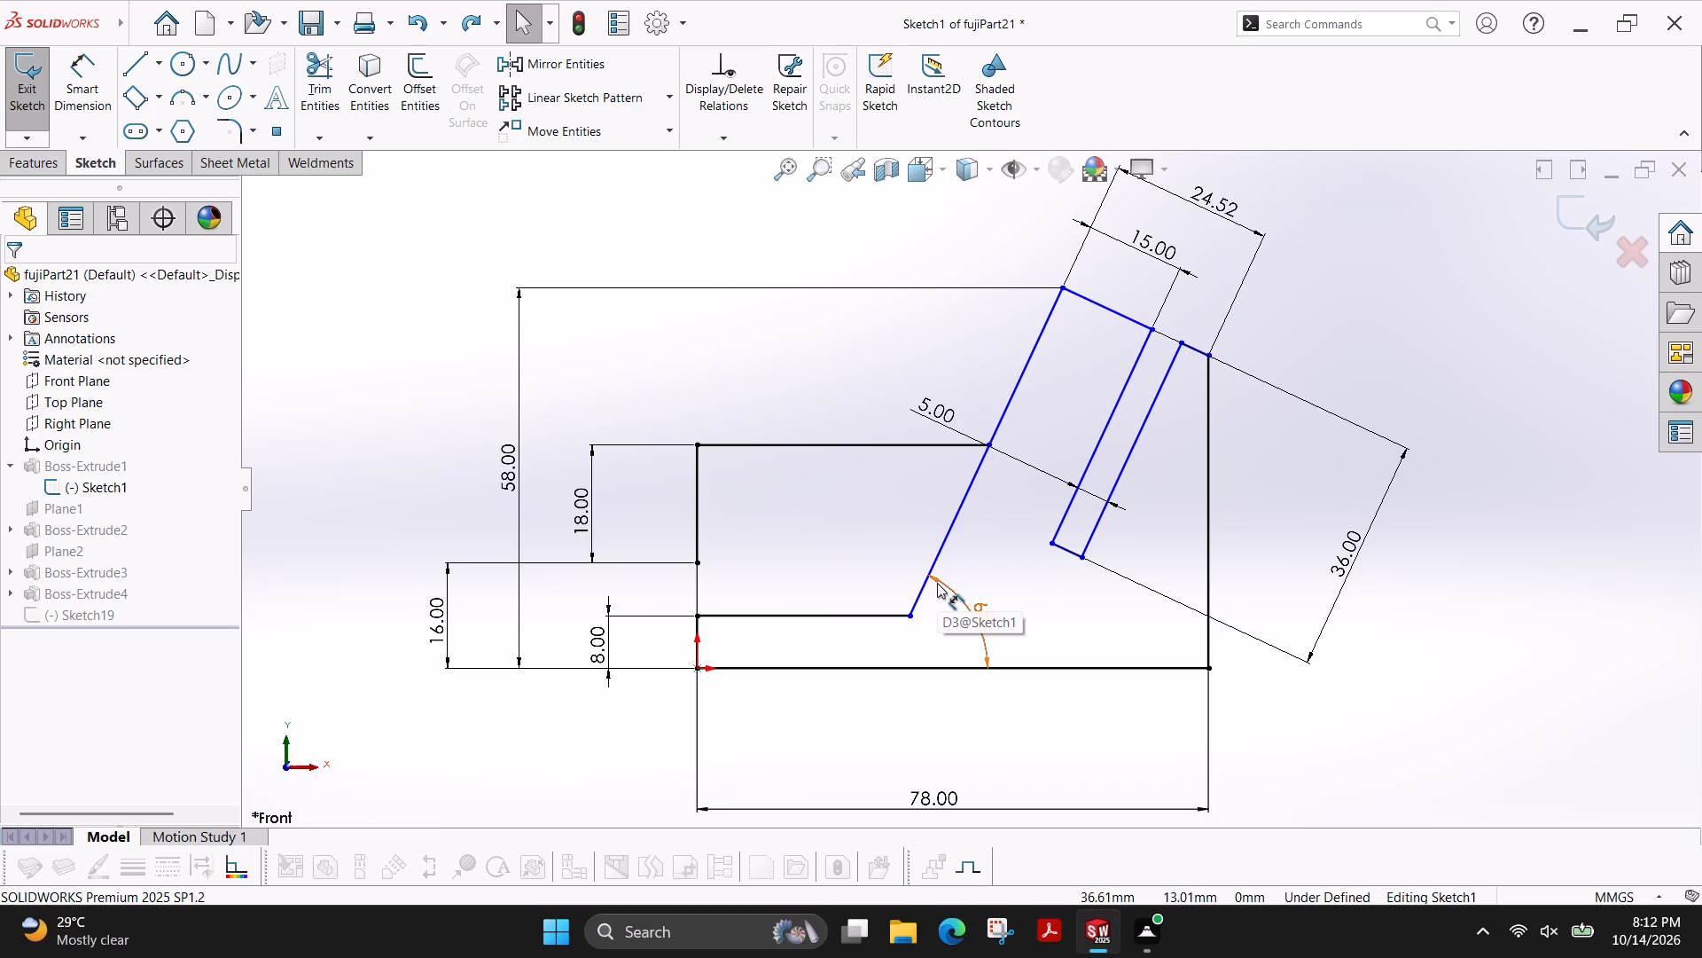
Delete the 65° angle, the 36 mm slot depth, and the 24.52 mm and 15 mm tilted top dimensions.
{"action": "left_click", "coordinate": [937, 583]}
{"action": "key", "text": "Delete"}
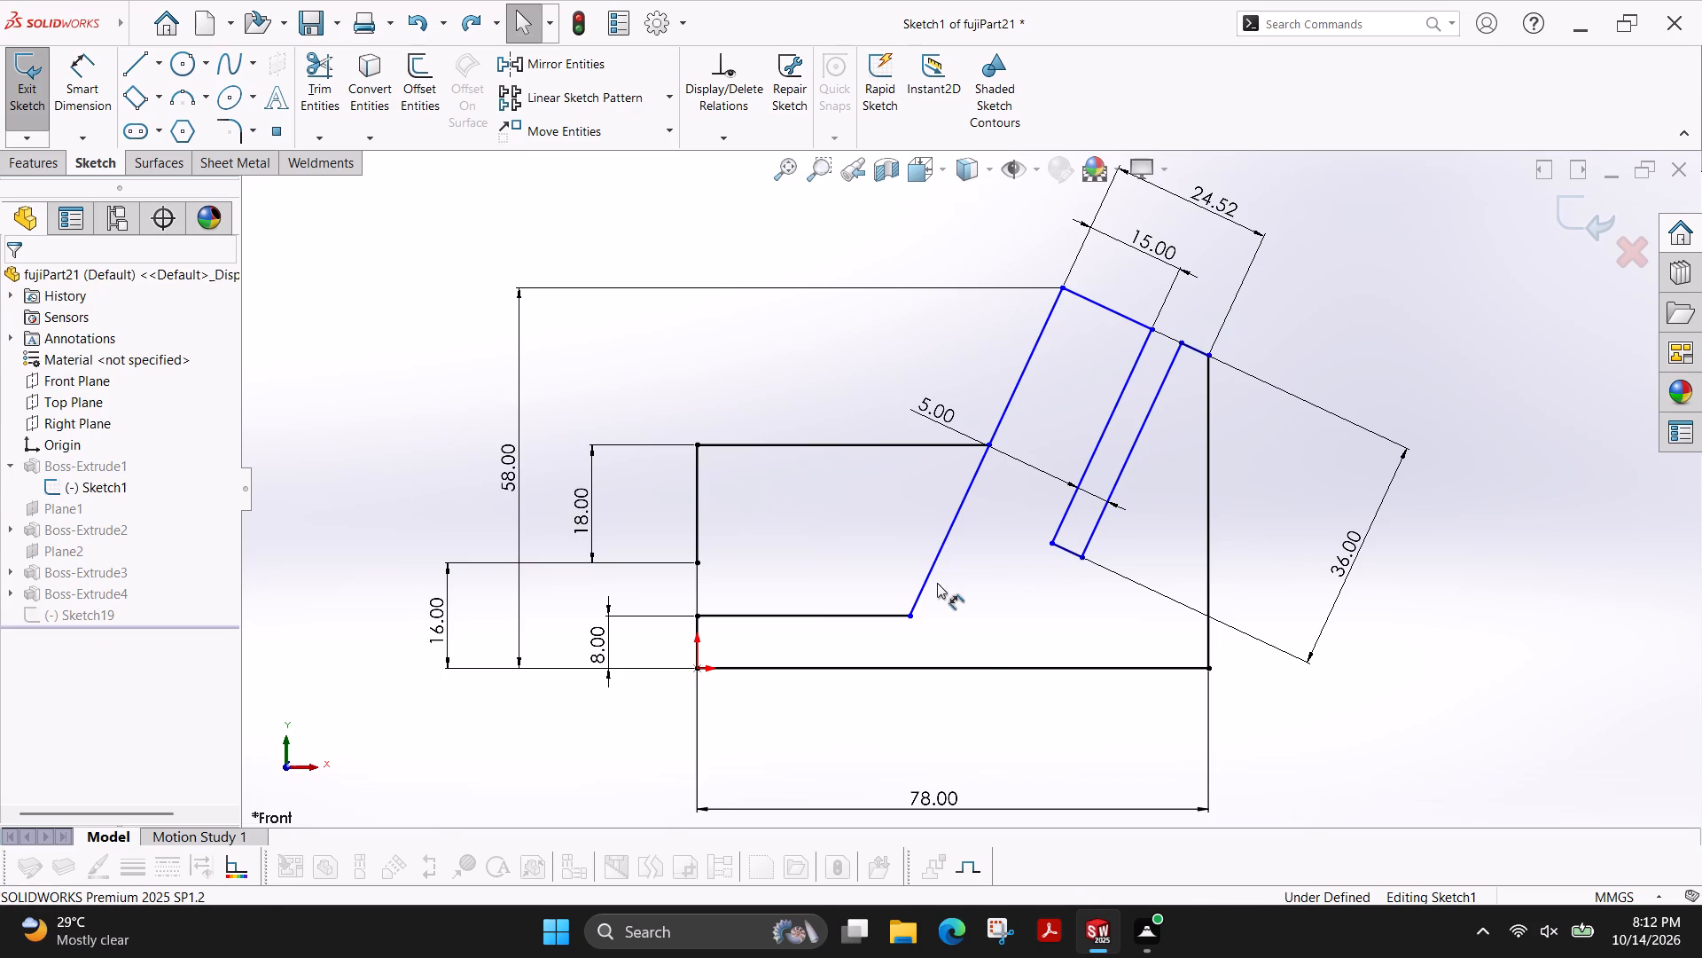
{"action": "left_click", "coordinate": [1374, 509]}
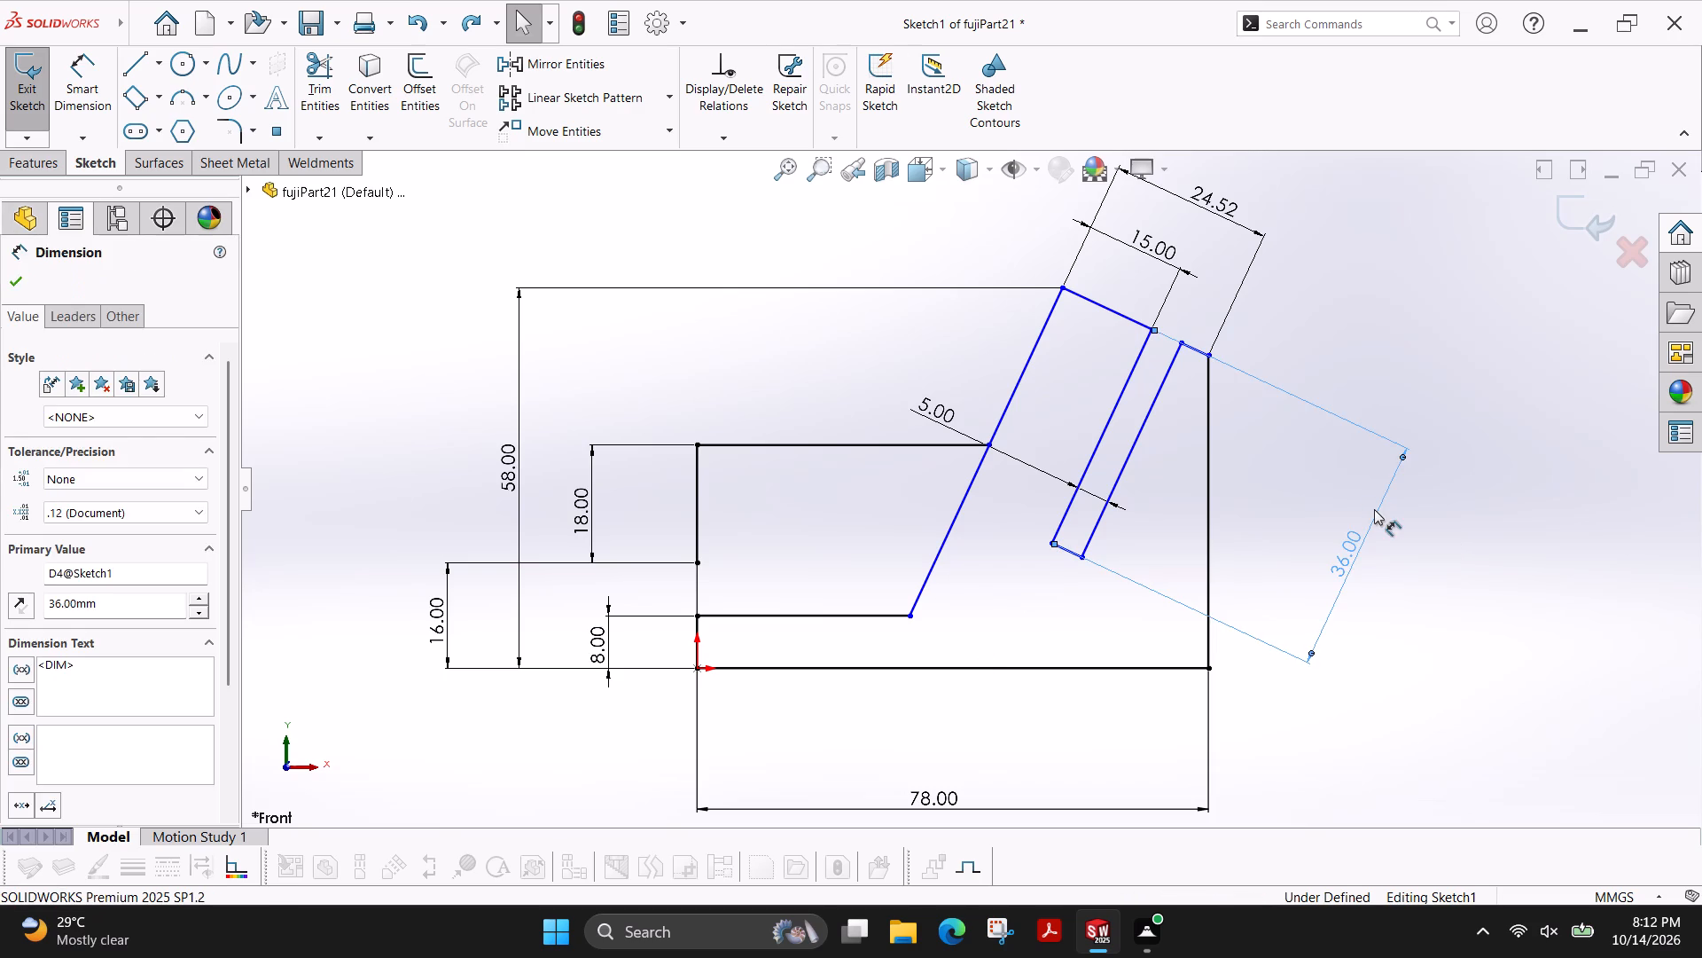
{"action": "key", "text": "Delete"}
{"action": "left_click", "coordinate": [1256, 247]}
{"action": "key", "text": "Delete"}
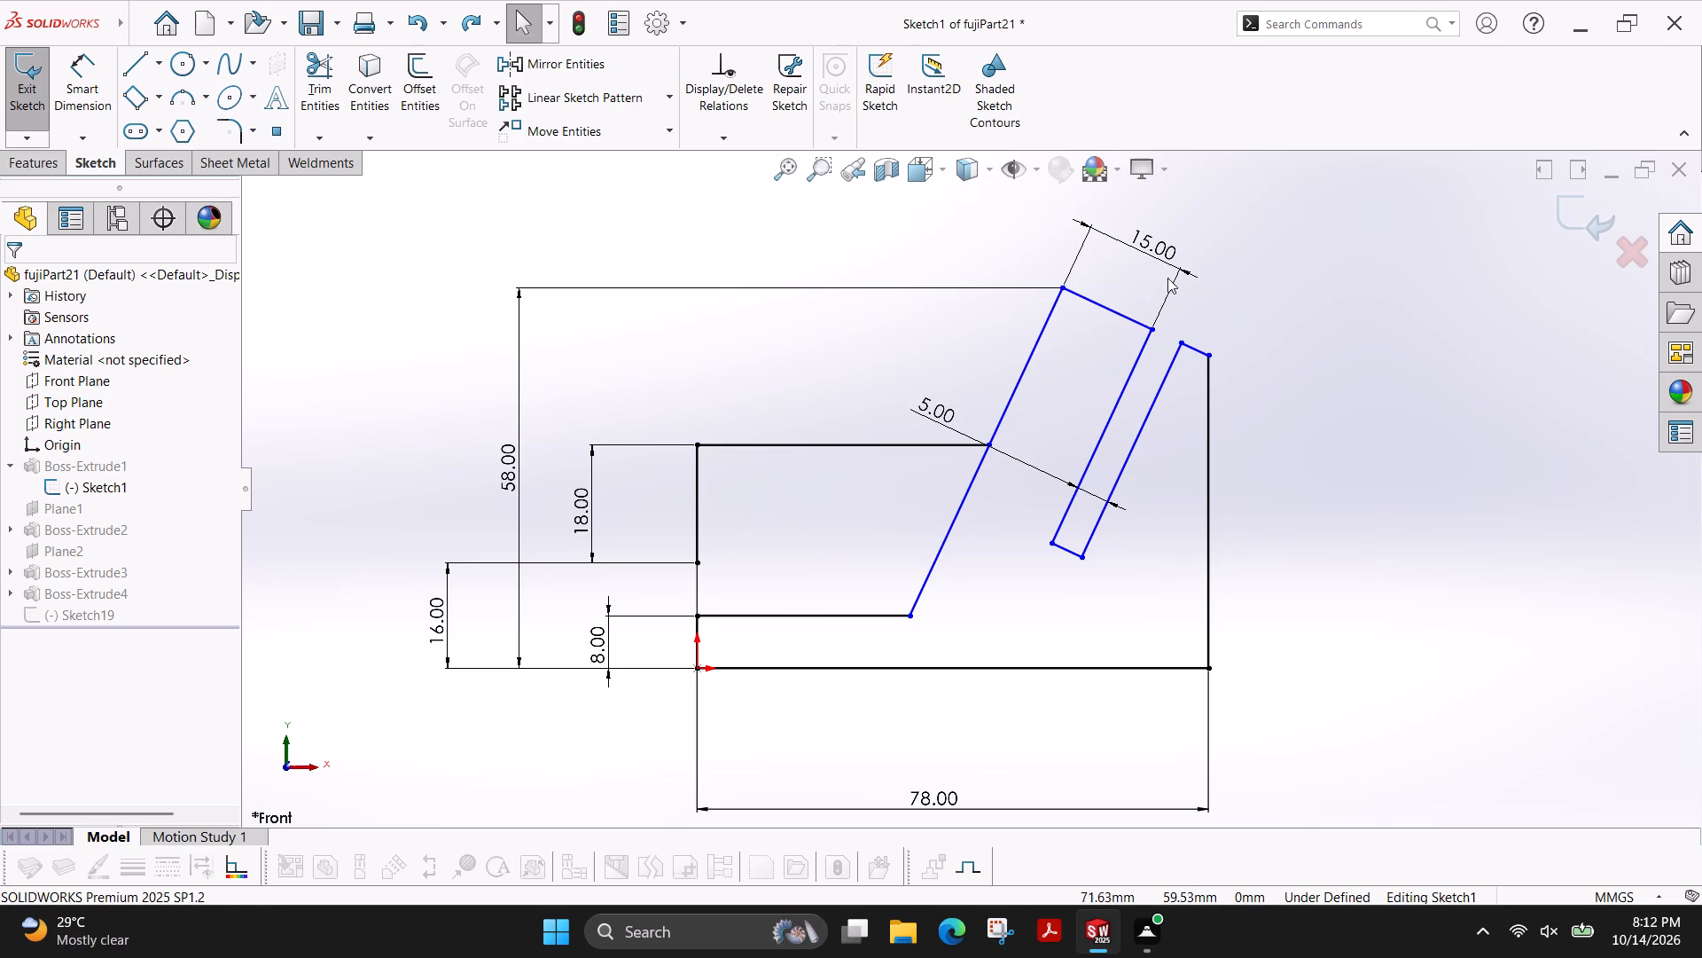
{"action": "left_click", "coordinate": [1171, 285]}
{"action": "key", "text": "Delete"}
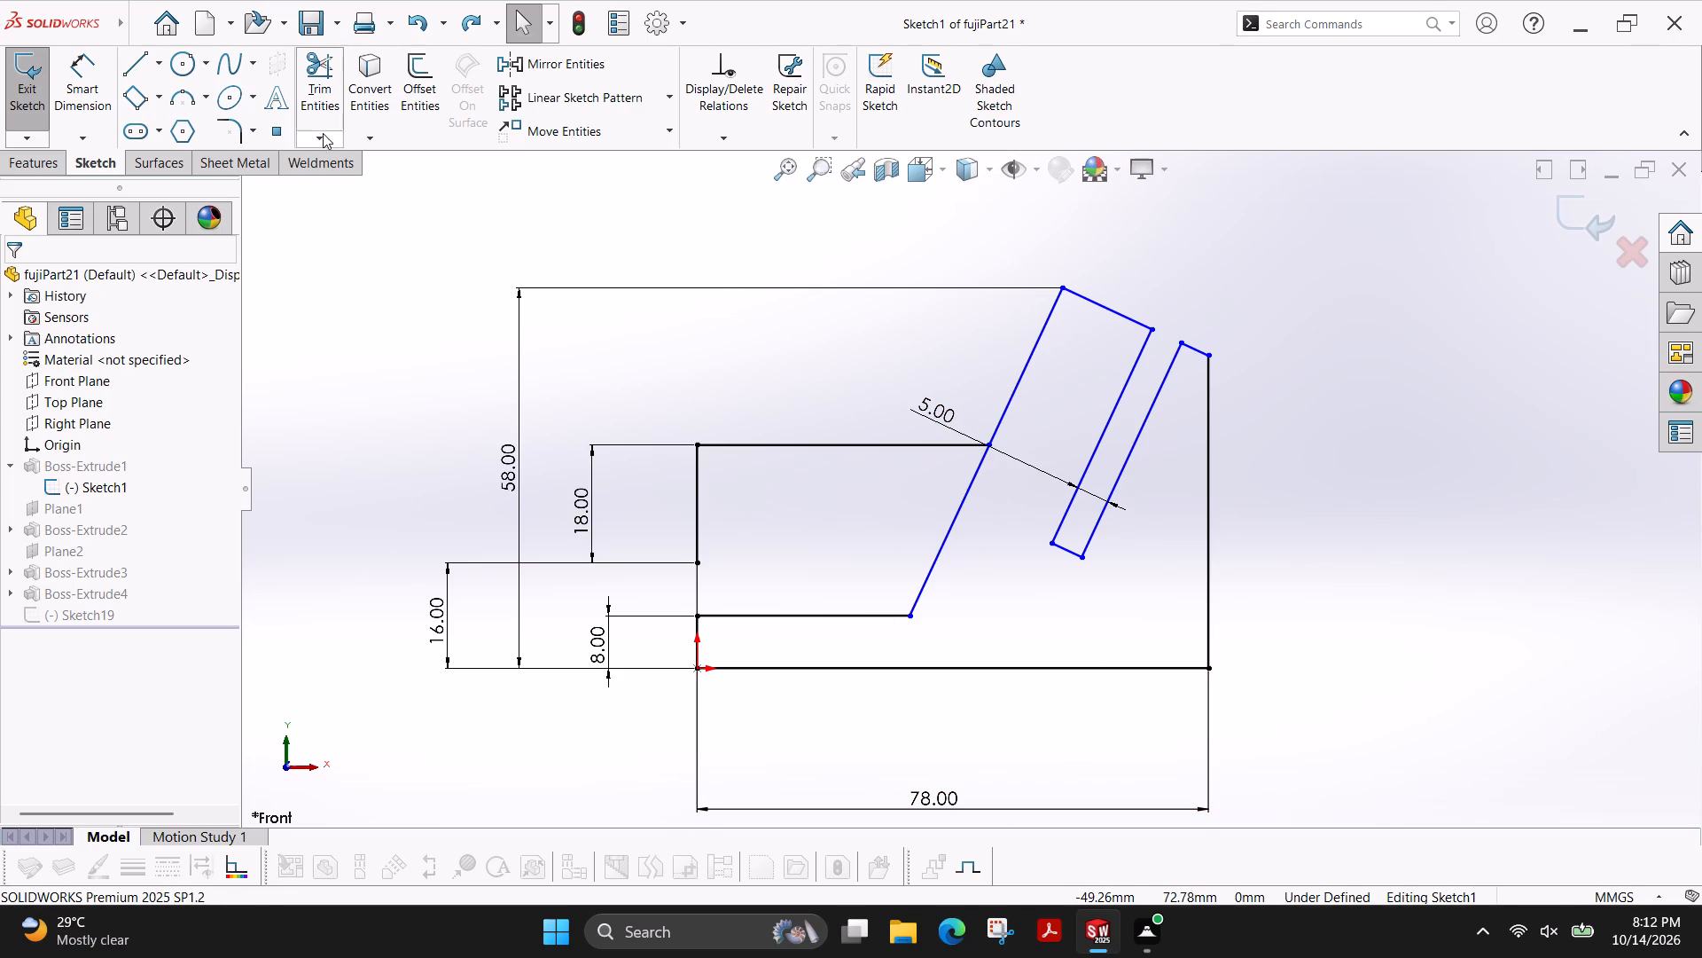
Dimension the upper horizontal line's length to 40 mm.
{"action": "left_click", "coordinate": [96, 67]}
{"action": "left_click", "coordinate": [779, 444]}
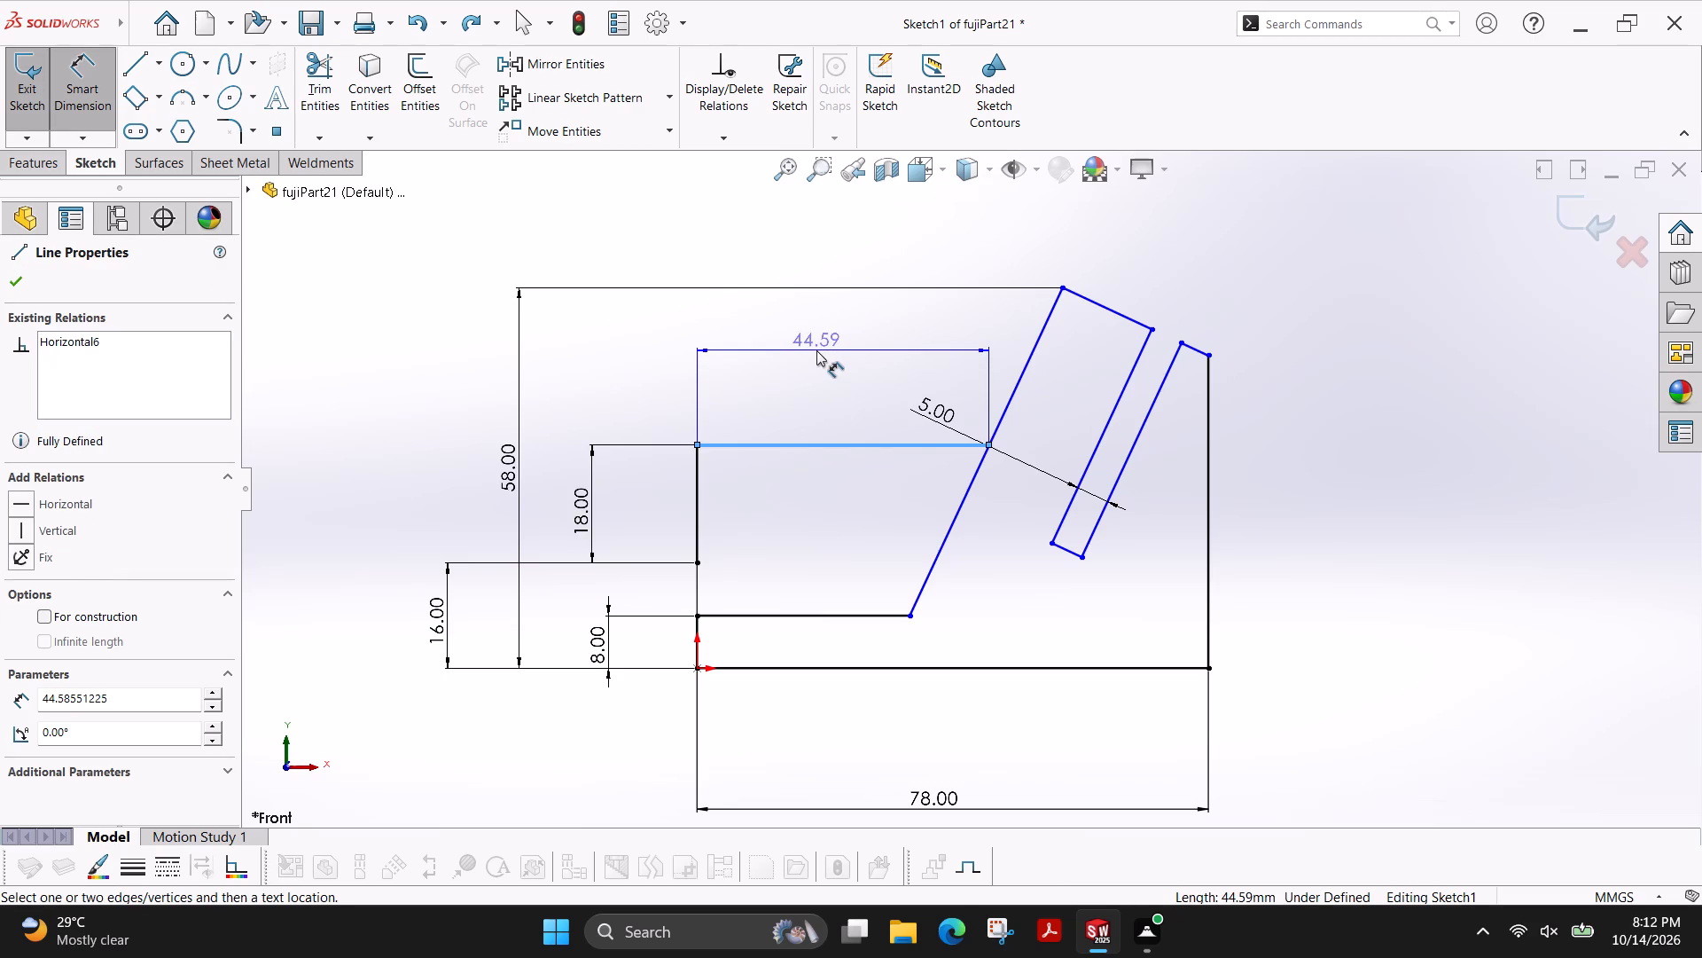
{"action": "left_click", "coordinate": [816, 350]}
{"action": "type", "text": "40"}
{"action": "key", "text": "Return"}
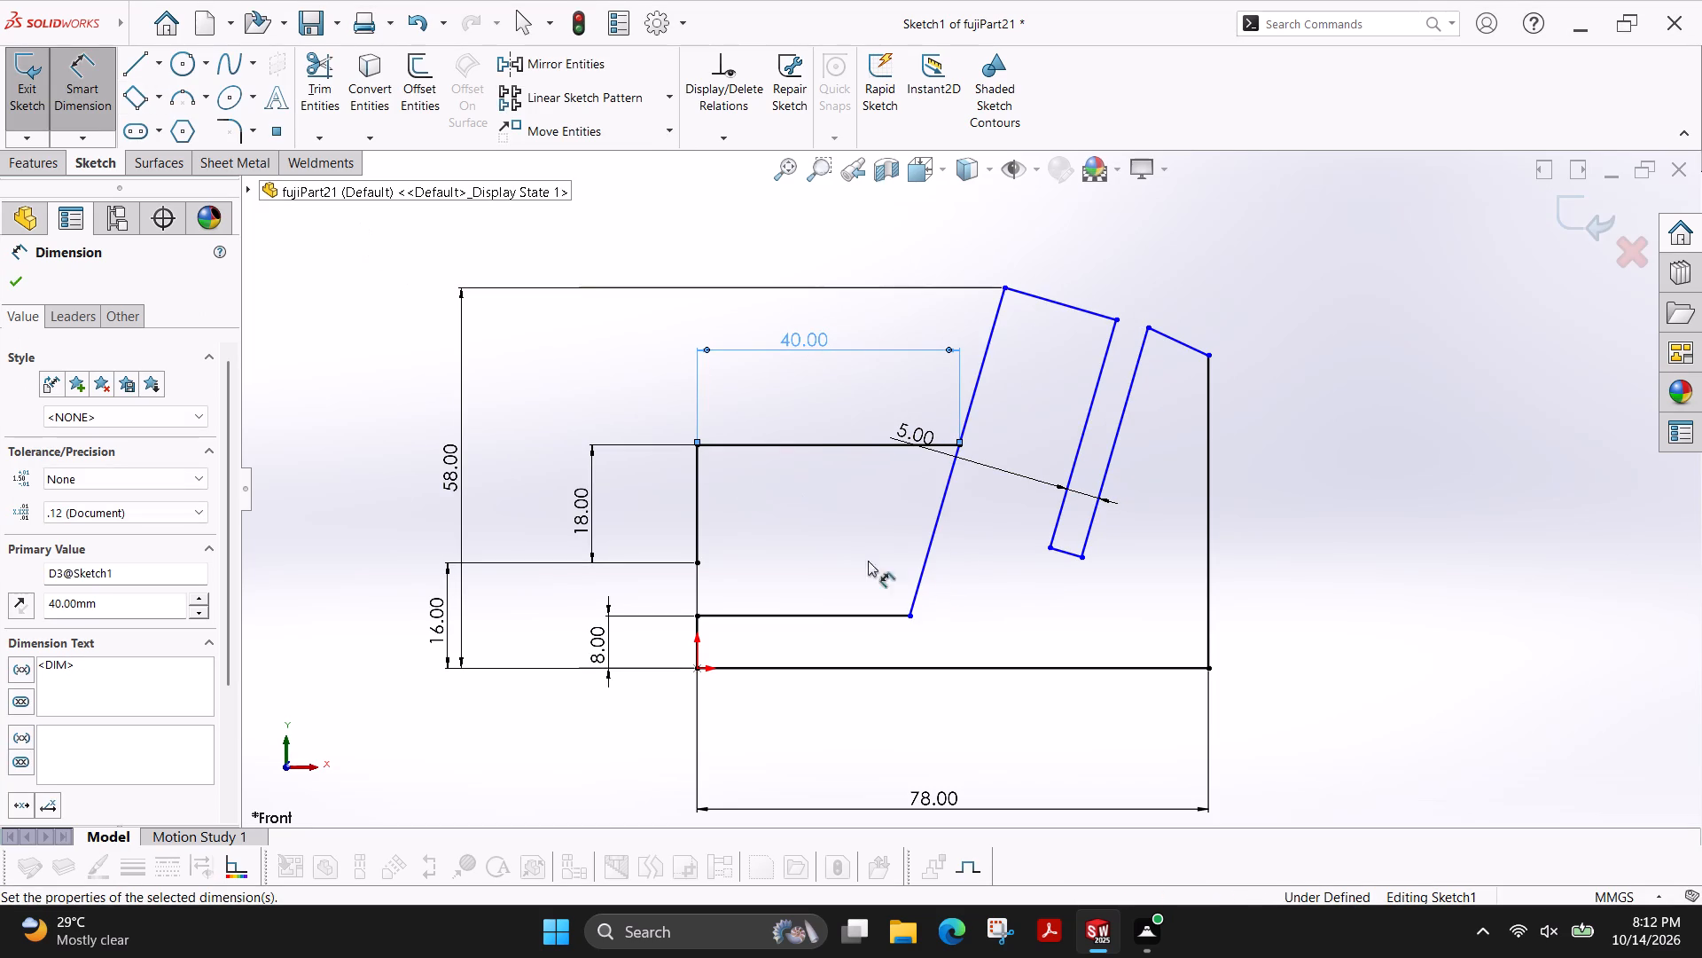
Dimension the angle between the sloped edge and the base line to 65°.
{"action": "left_click", "coordinate": [920, 582]}
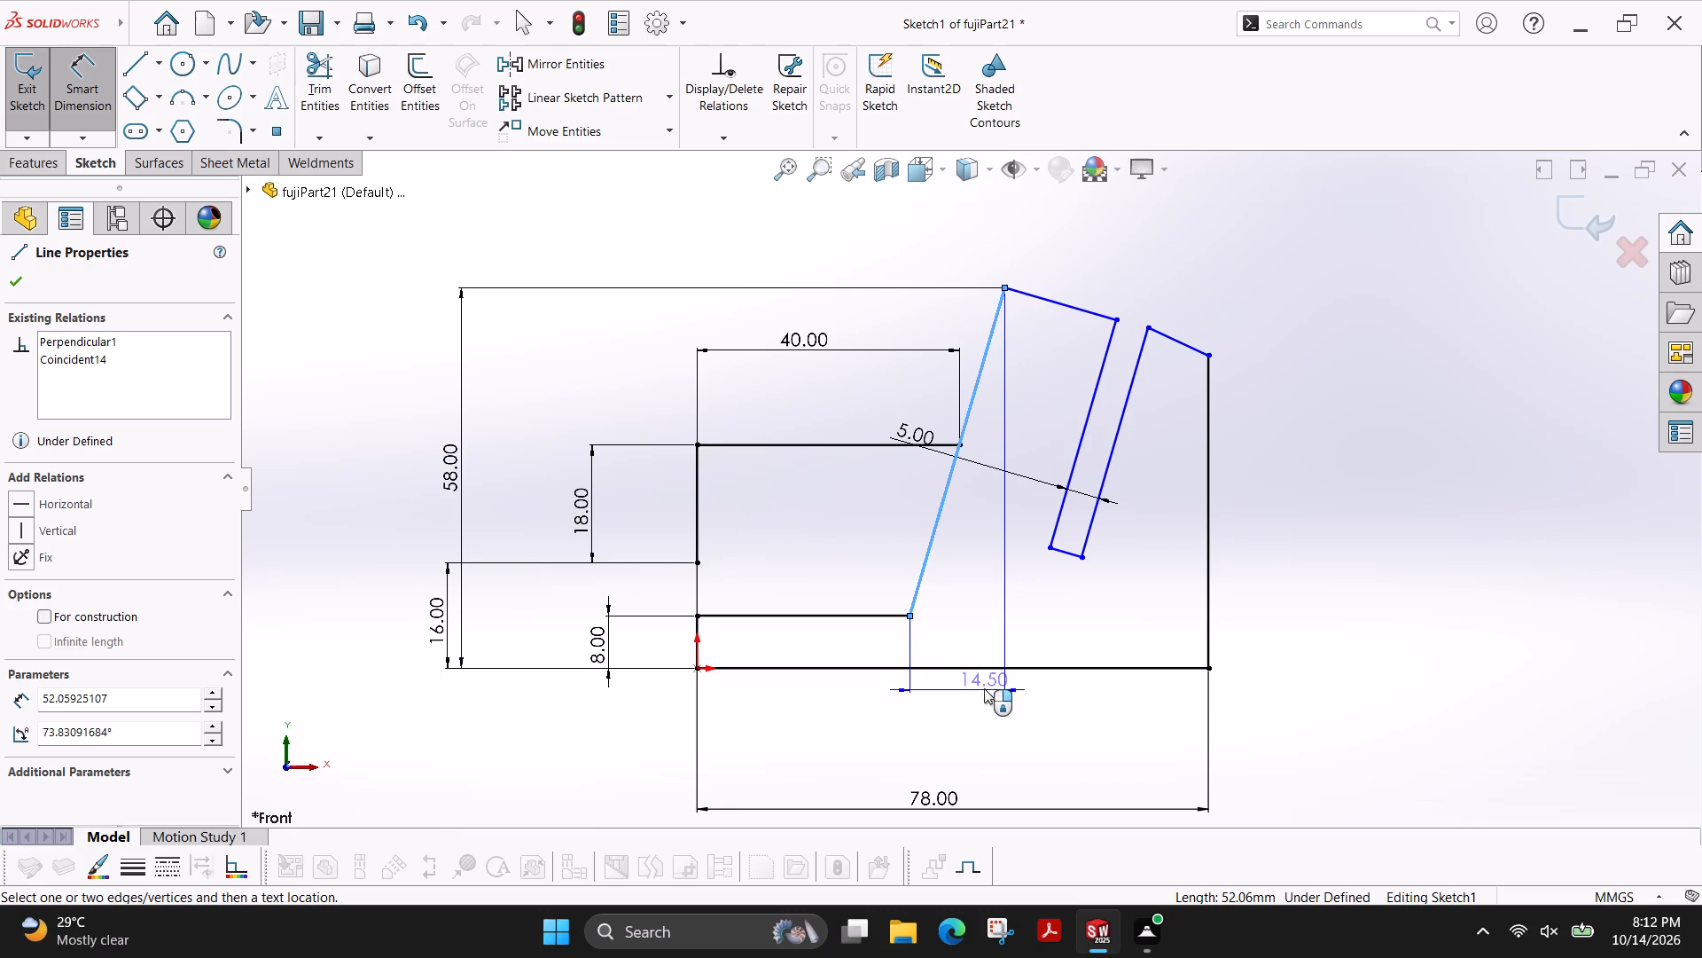
{"action": "left_click", "coordinate": [993, 667]}
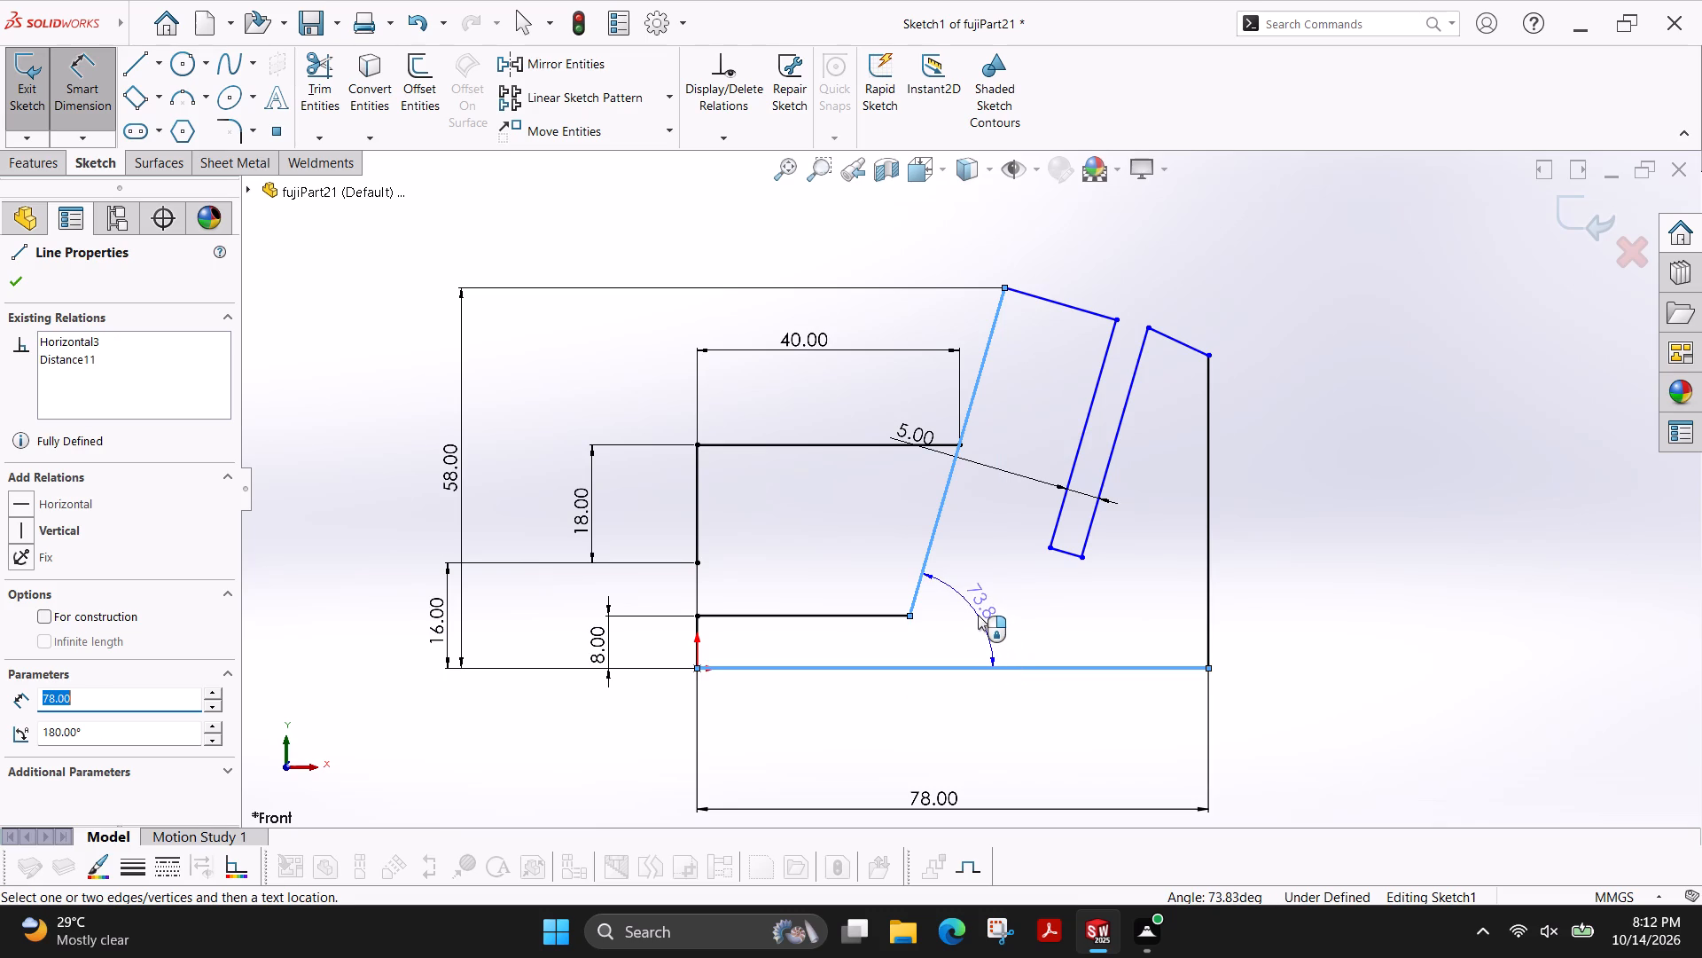
{"action": "left_click", "coordinate": [978, 615]}
{"action": "type", "text": "65"}
{"action": "key", "text": "Return"}
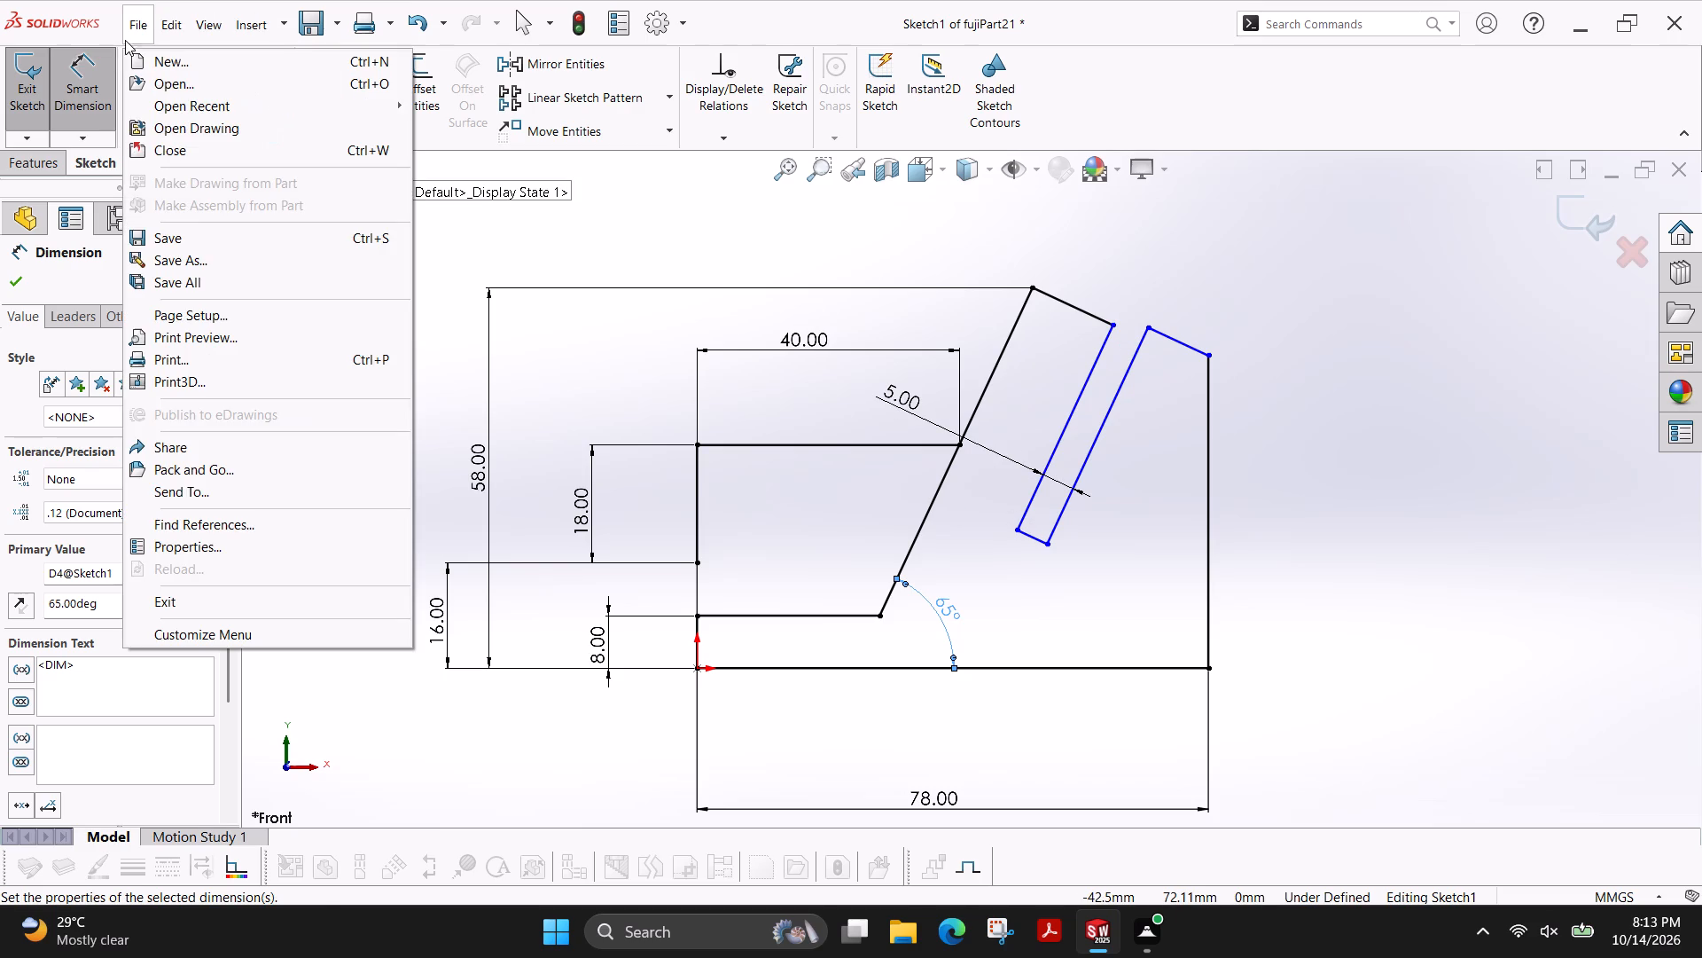
{"action": "left_click", "coordinate": [496, 253]}
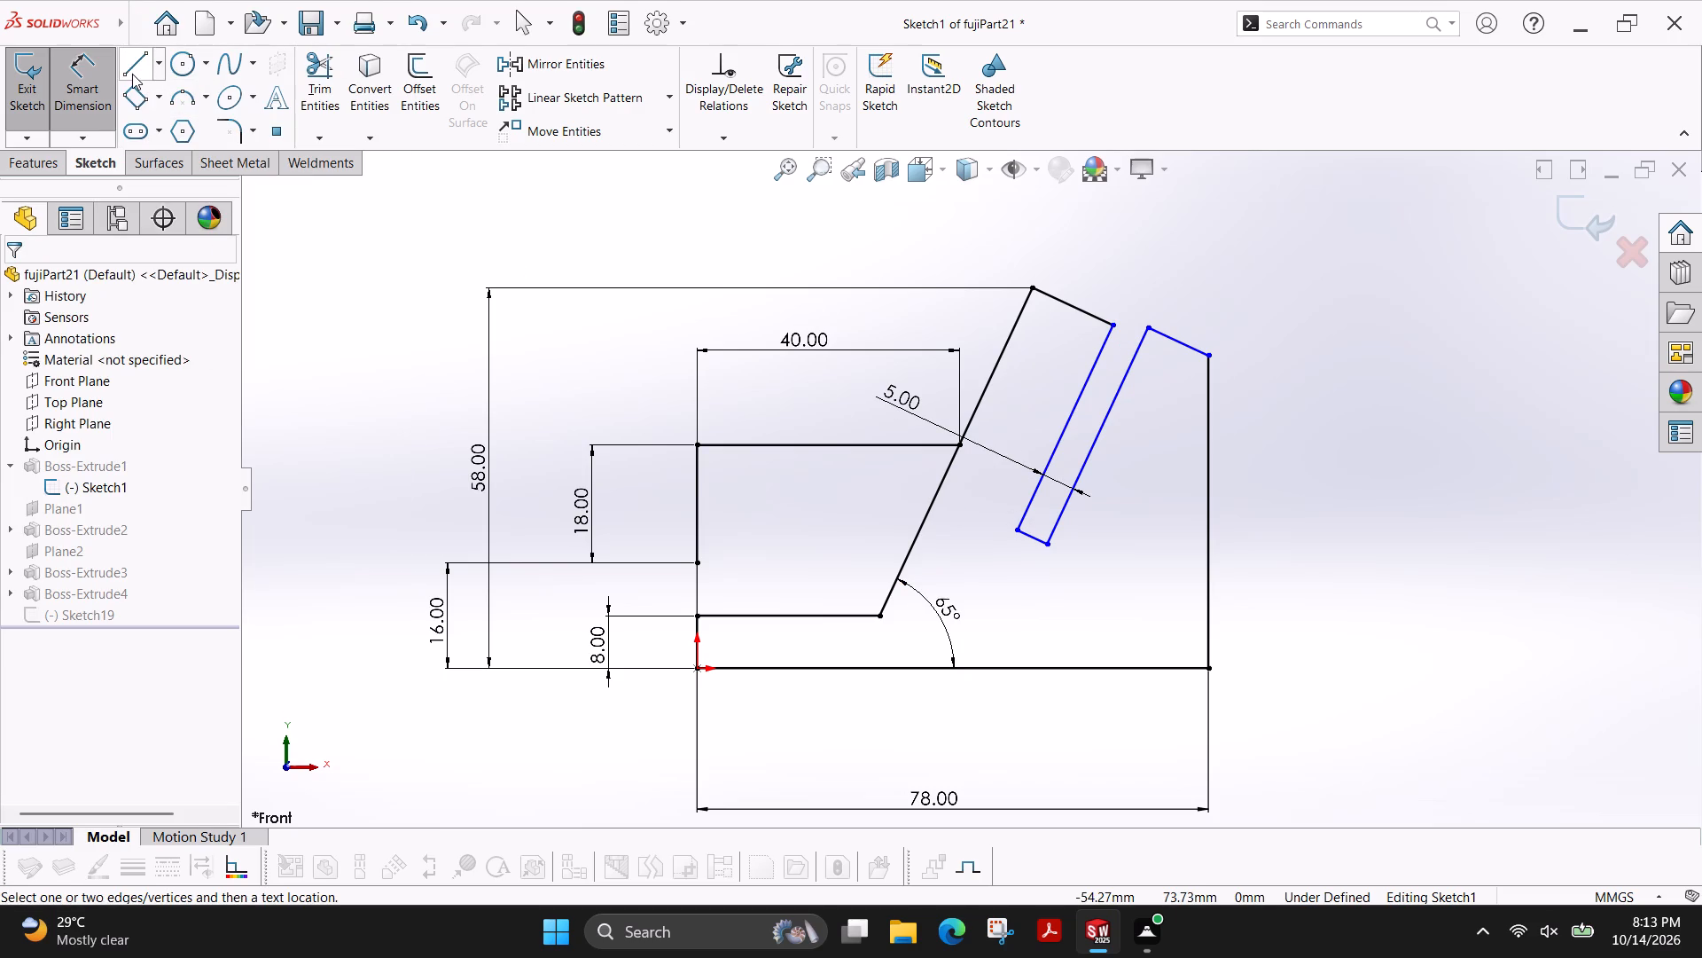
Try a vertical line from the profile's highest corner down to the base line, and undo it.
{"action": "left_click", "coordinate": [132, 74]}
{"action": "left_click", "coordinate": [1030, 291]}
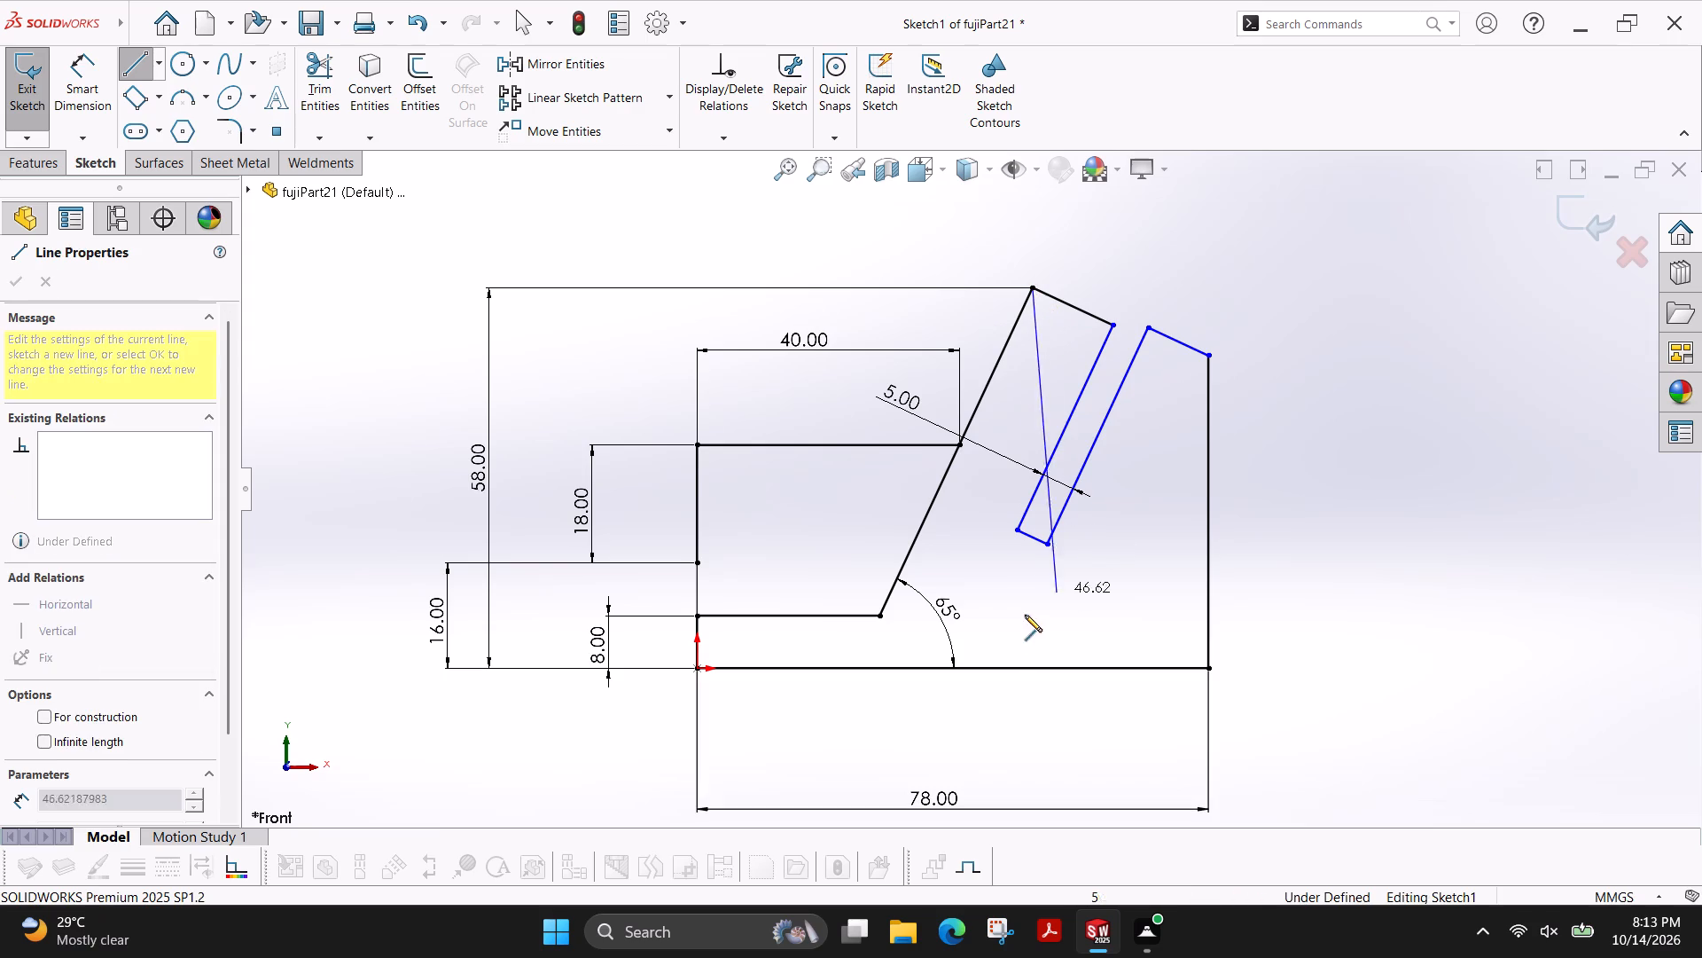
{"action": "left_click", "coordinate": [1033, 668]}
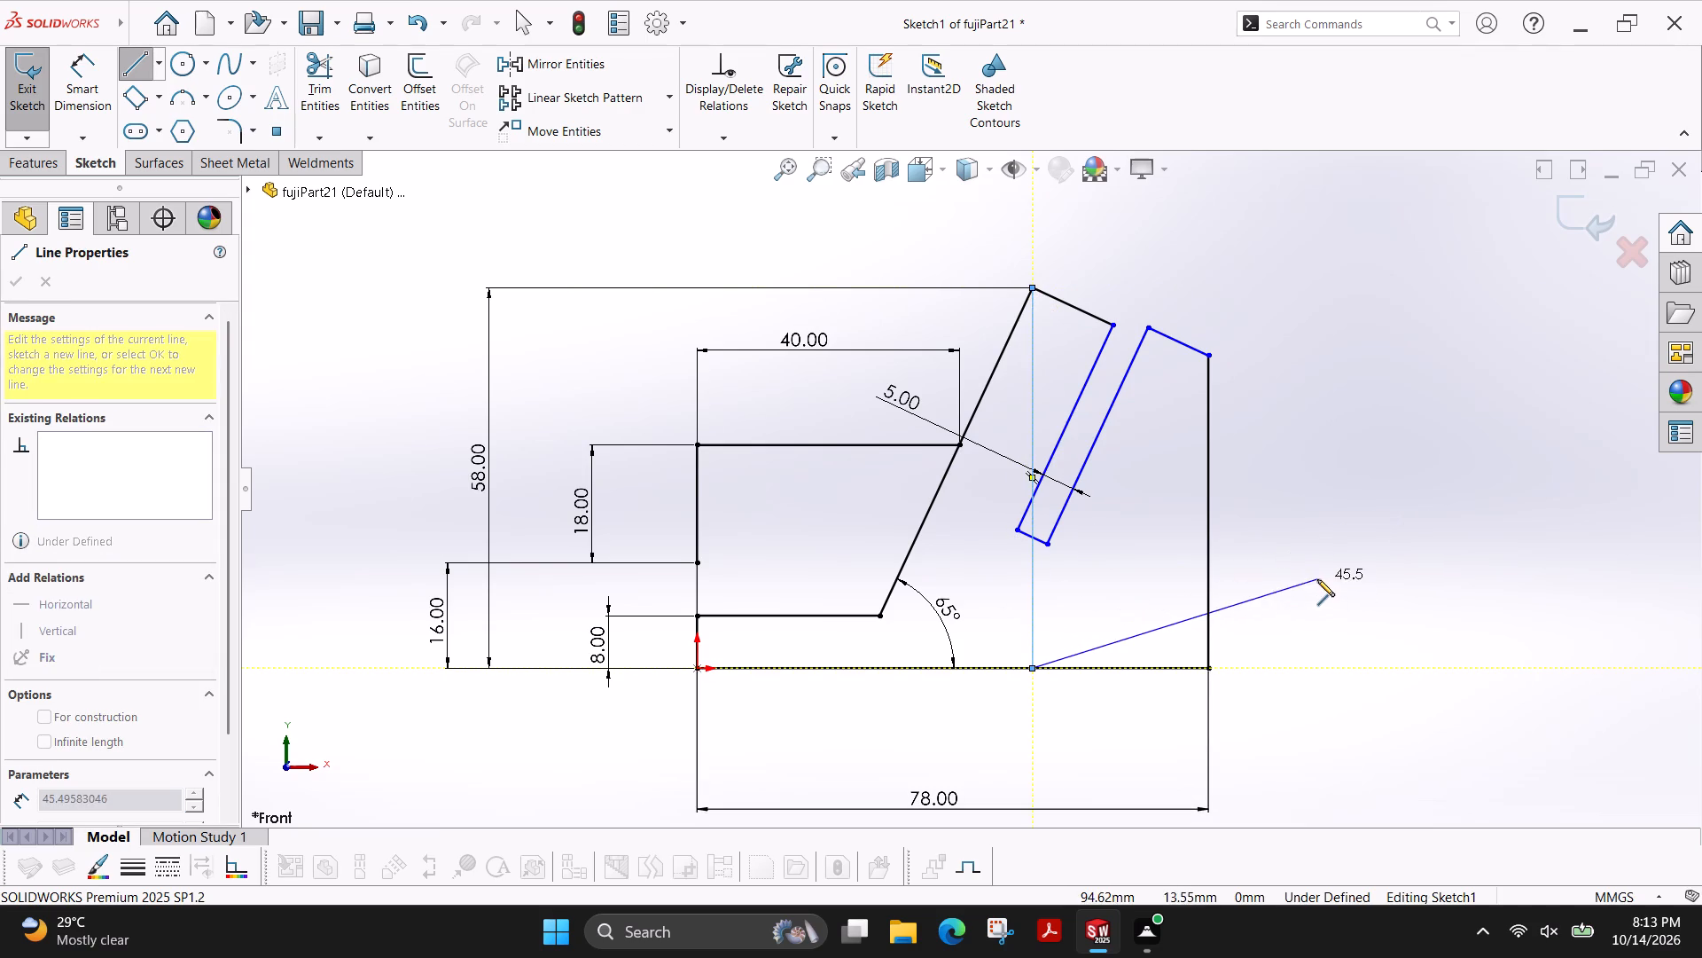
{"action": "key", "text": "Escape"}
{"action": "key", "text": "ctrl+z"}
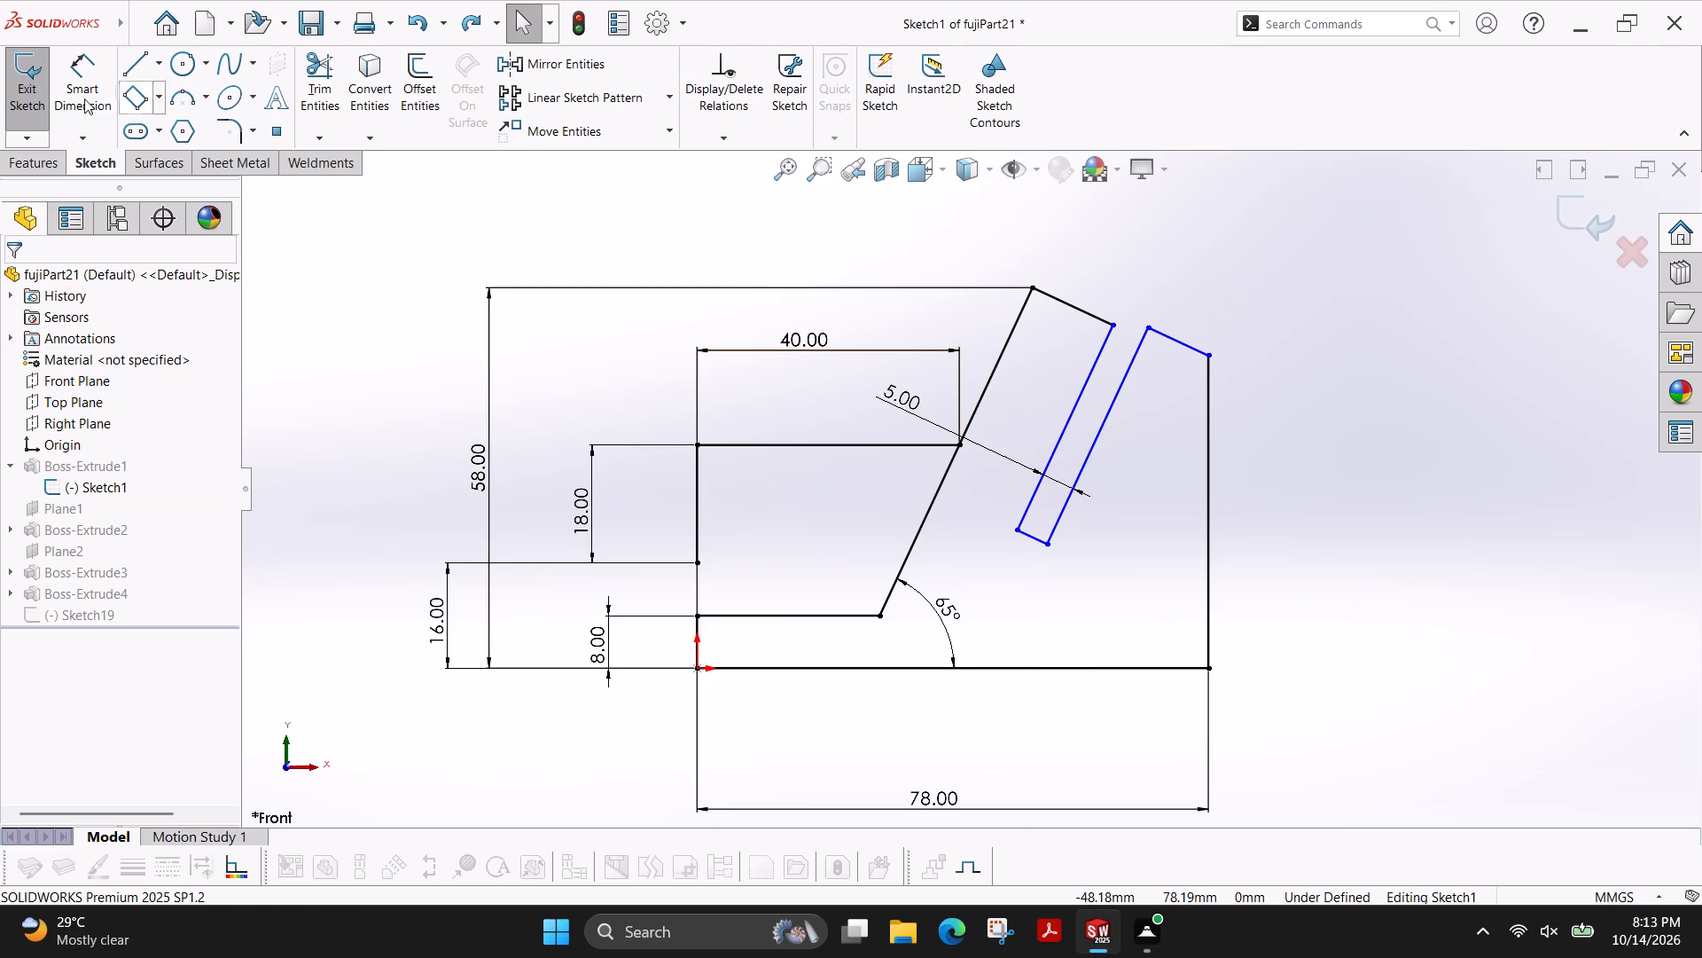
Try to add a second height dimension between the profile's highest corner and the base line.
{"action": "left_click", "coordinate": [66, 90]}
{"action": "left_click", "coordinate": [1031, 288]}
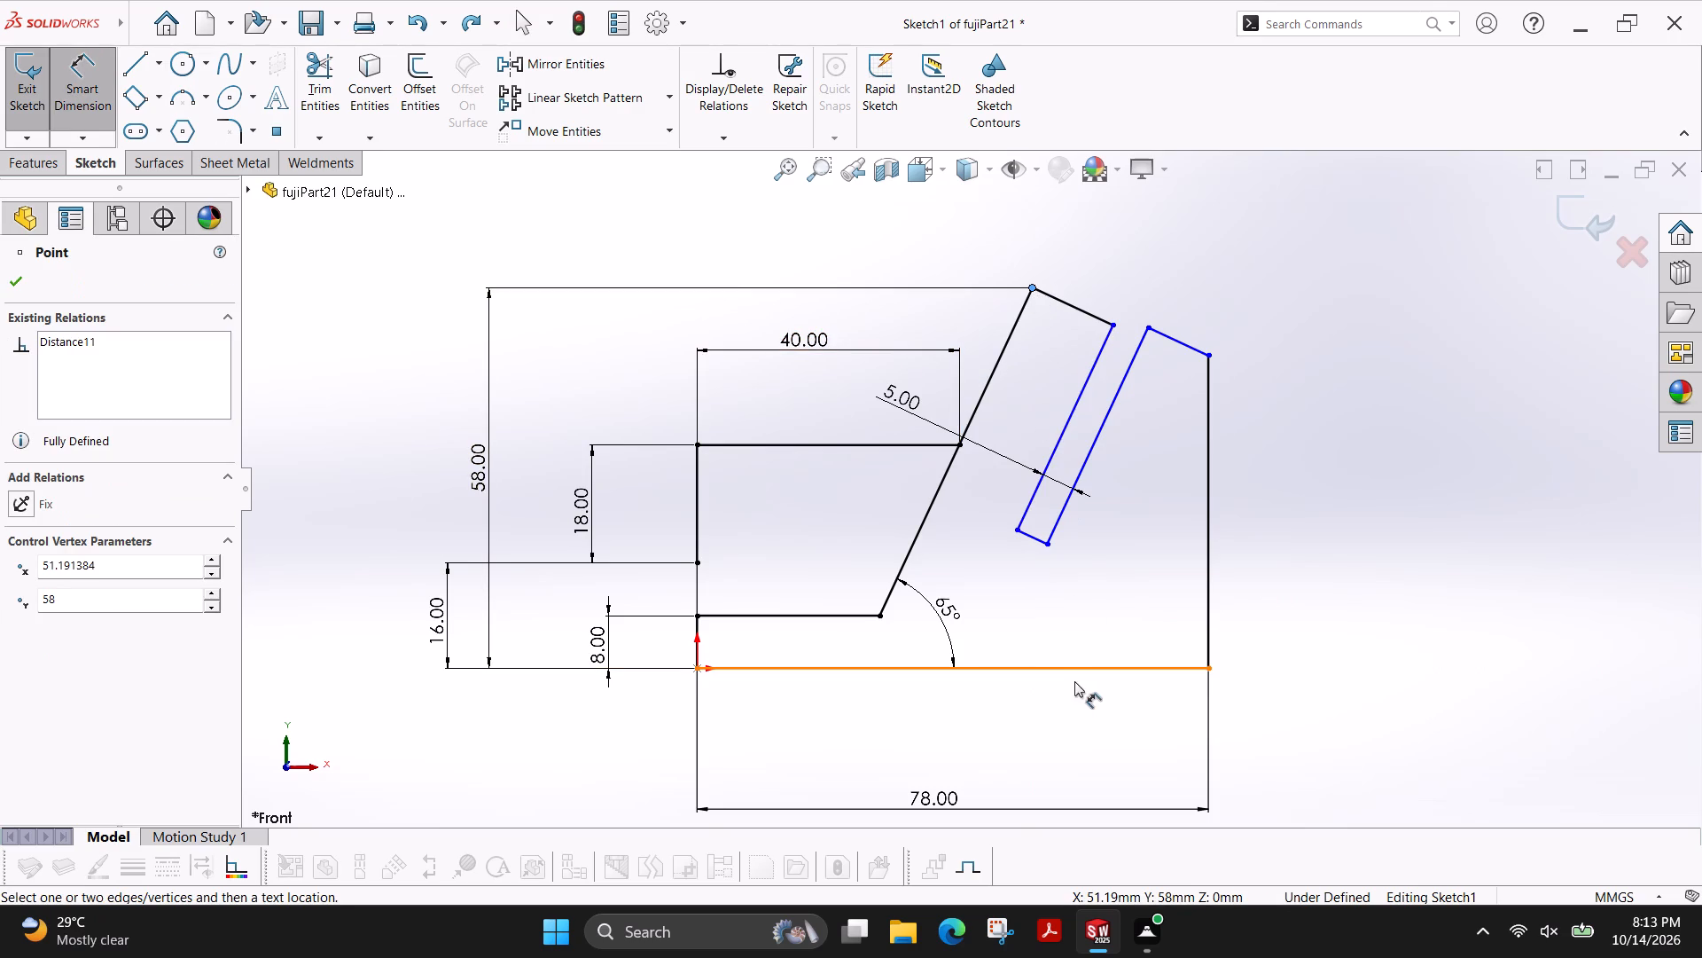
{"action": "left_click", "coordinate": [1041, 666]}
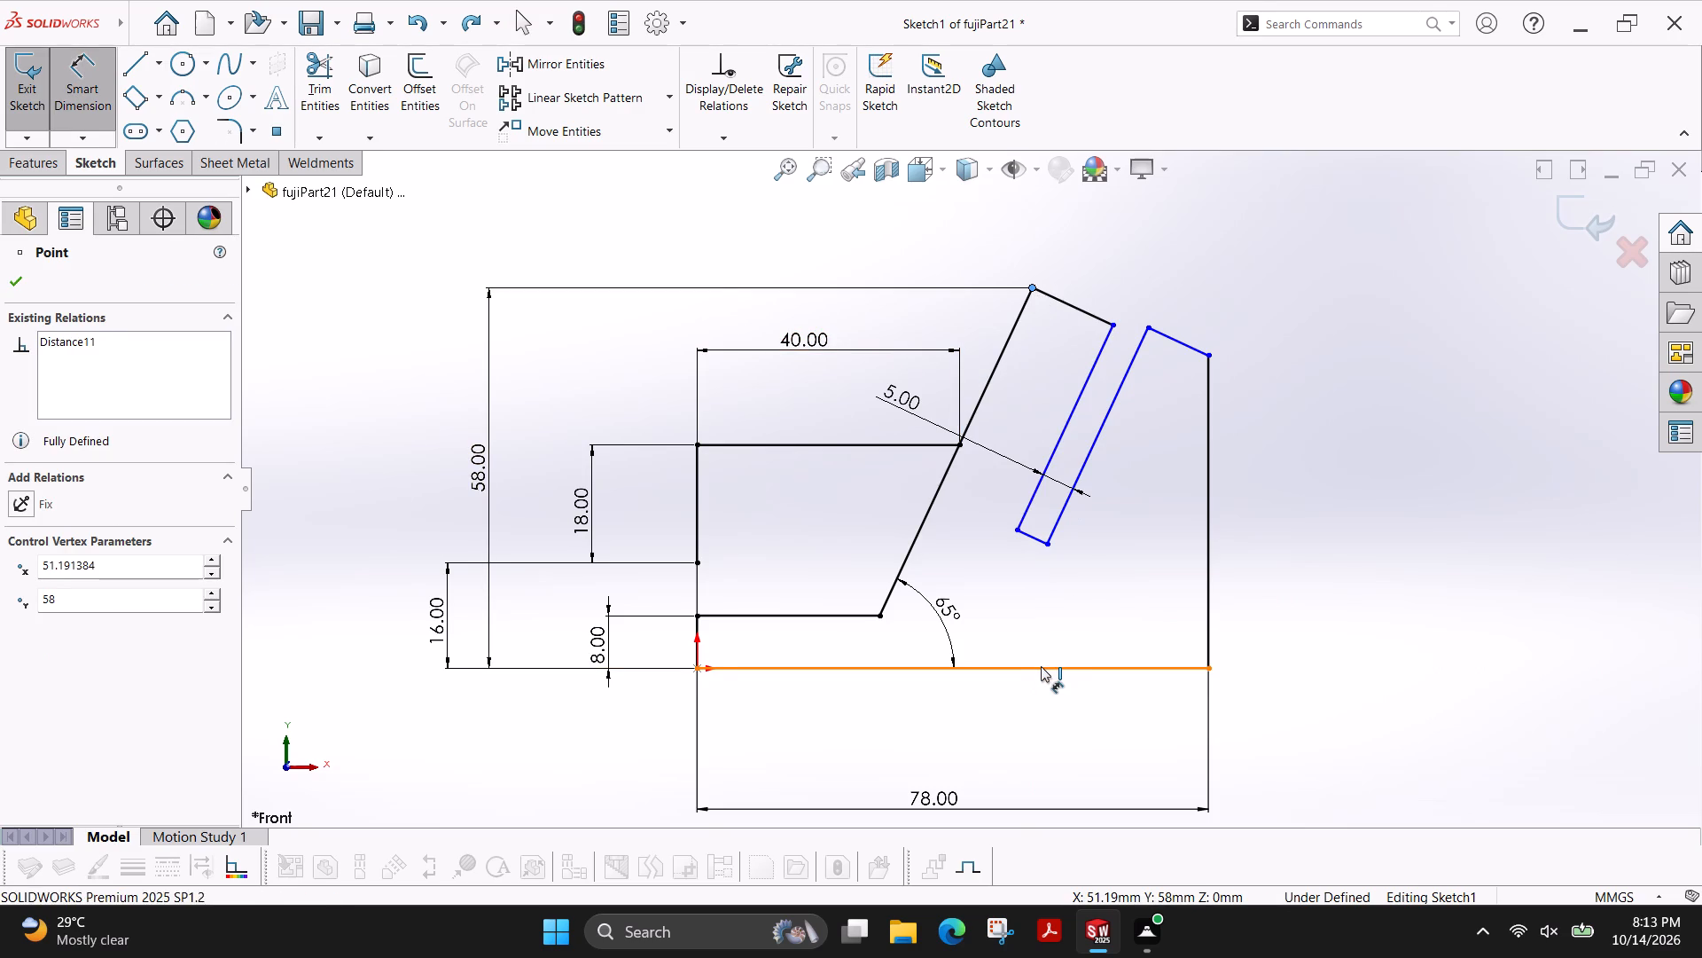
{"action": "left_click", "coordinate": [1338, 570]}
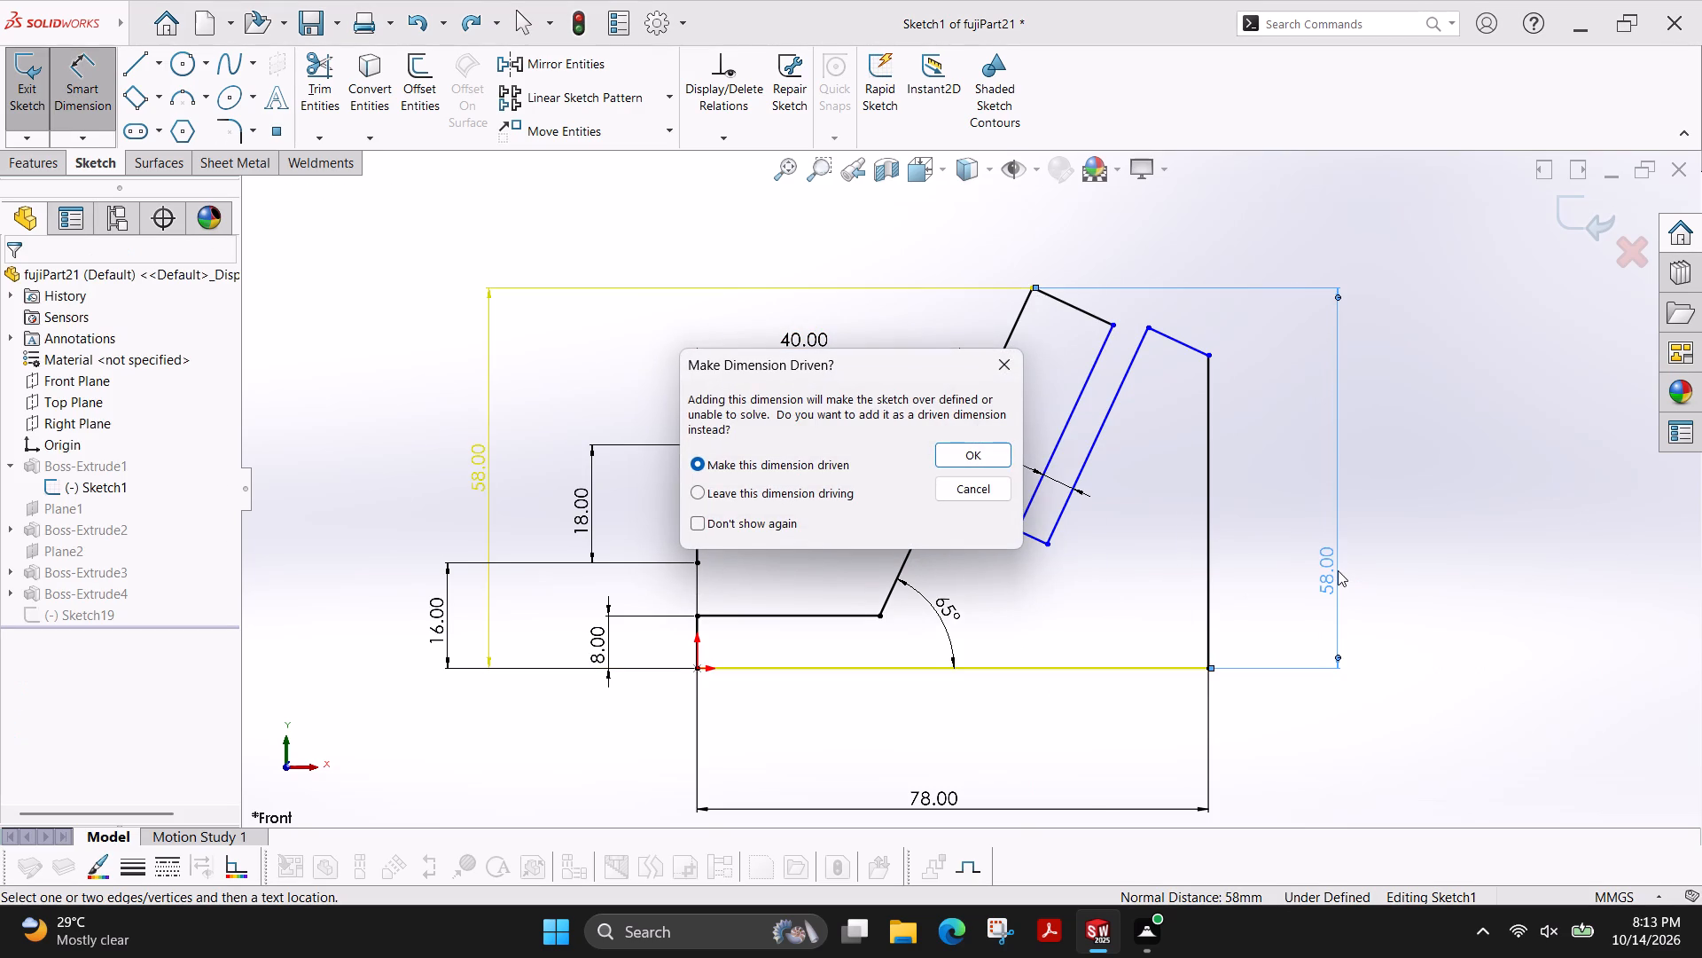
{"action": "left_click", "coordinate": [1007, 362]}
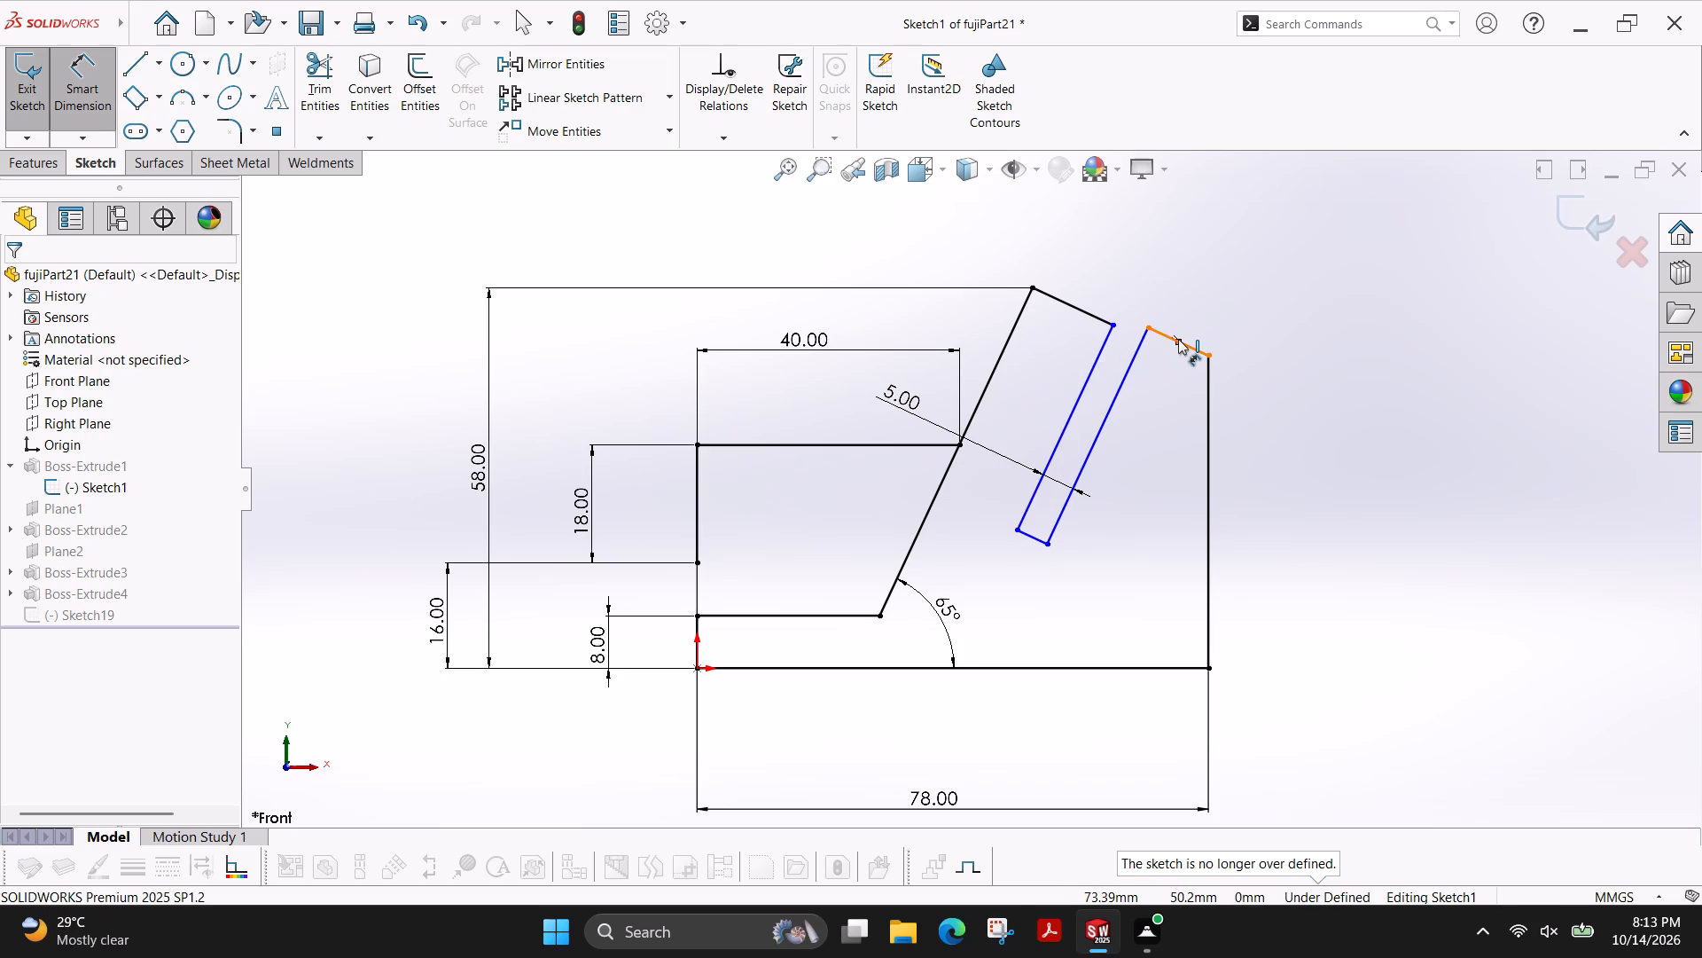
Dimension the slot's depth along its side nearest the sloped edge to 36 mm.
{"action": "left_click", "coordinate": [1113, 326]}
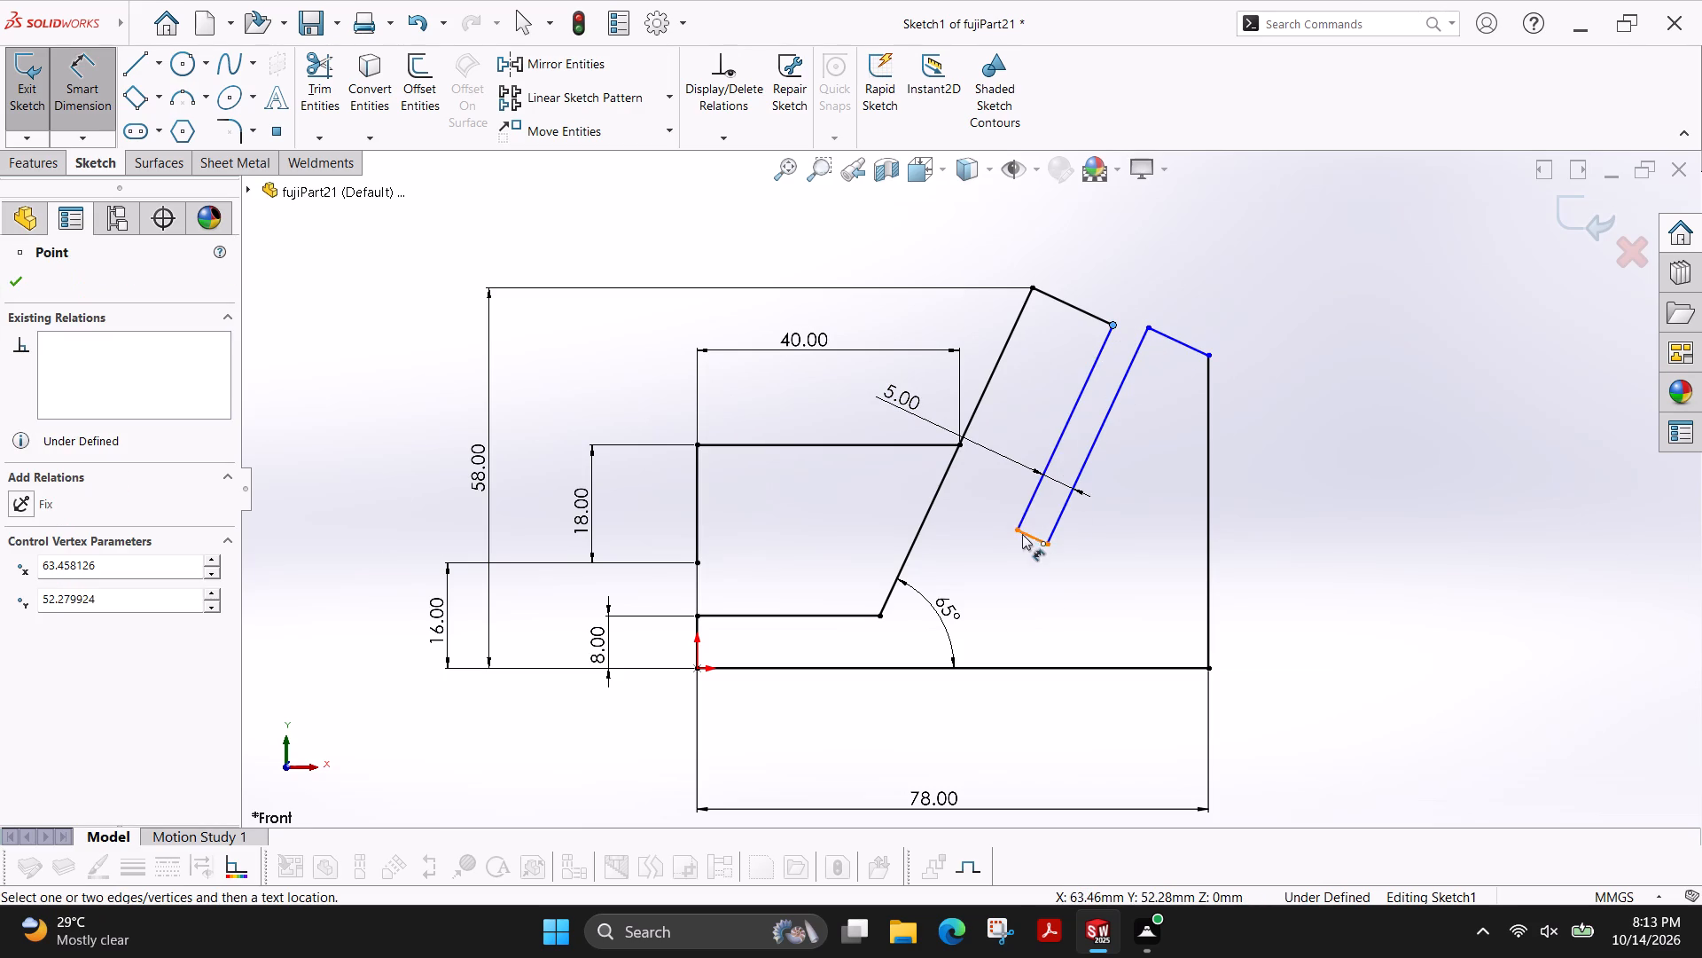
{"action": "left_click", "coordinate": [1018, 530]}
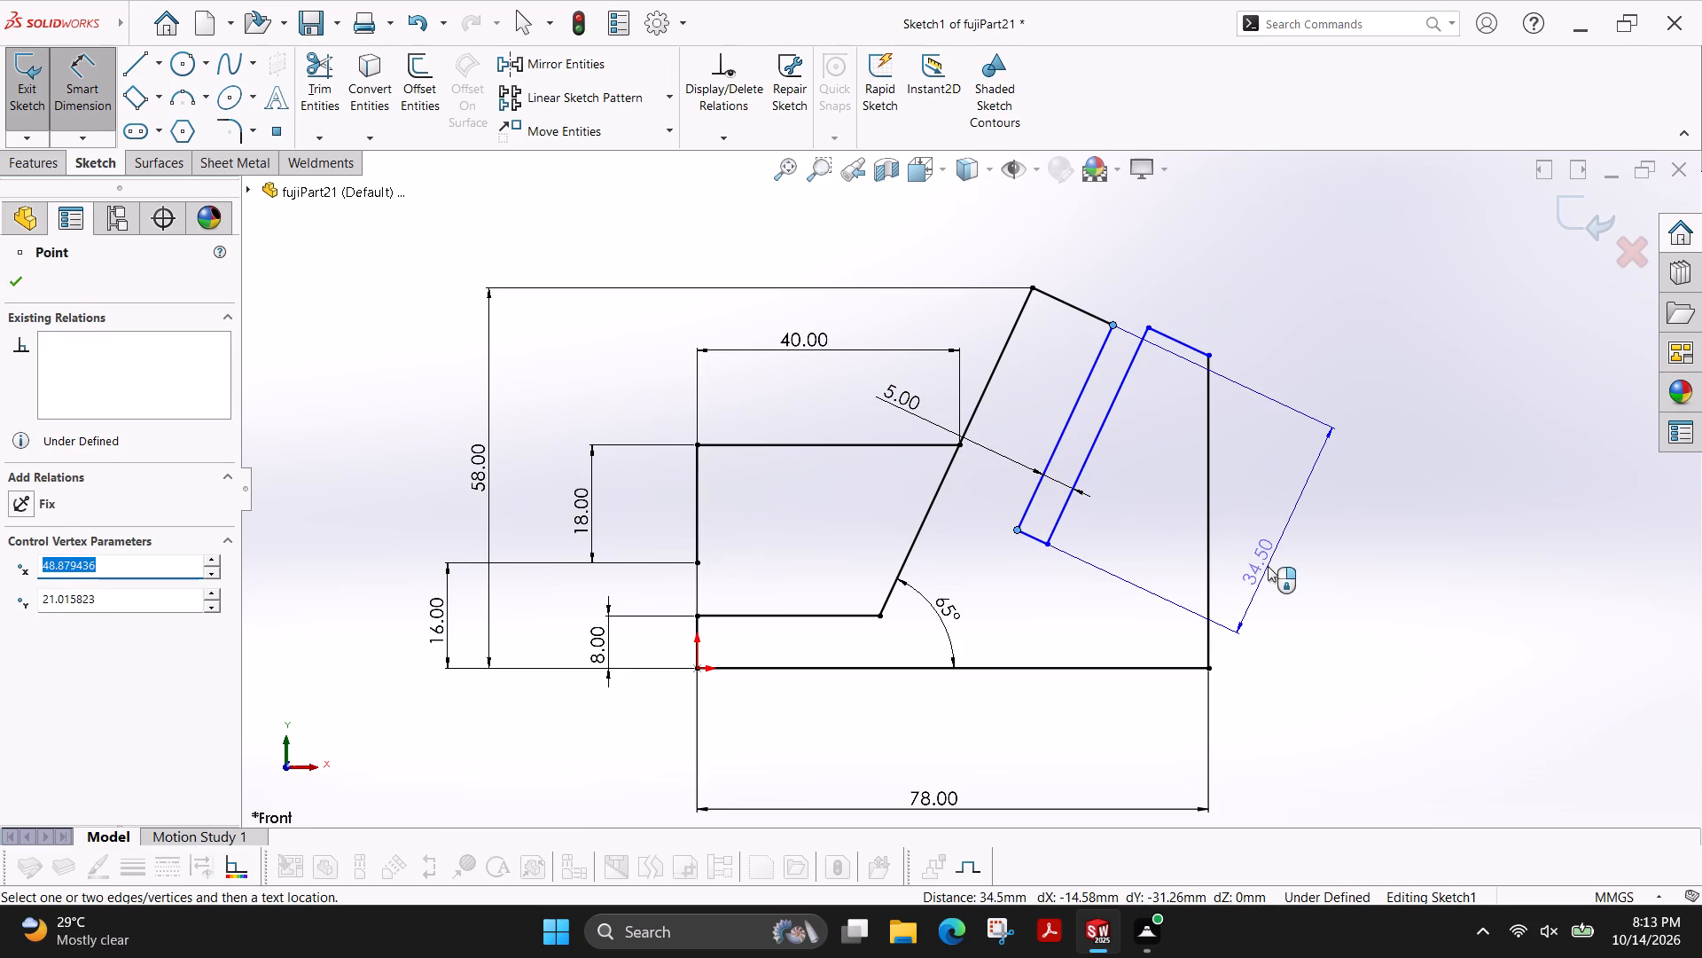
{"action": "left_click", "coordinate": [1298, 569]}
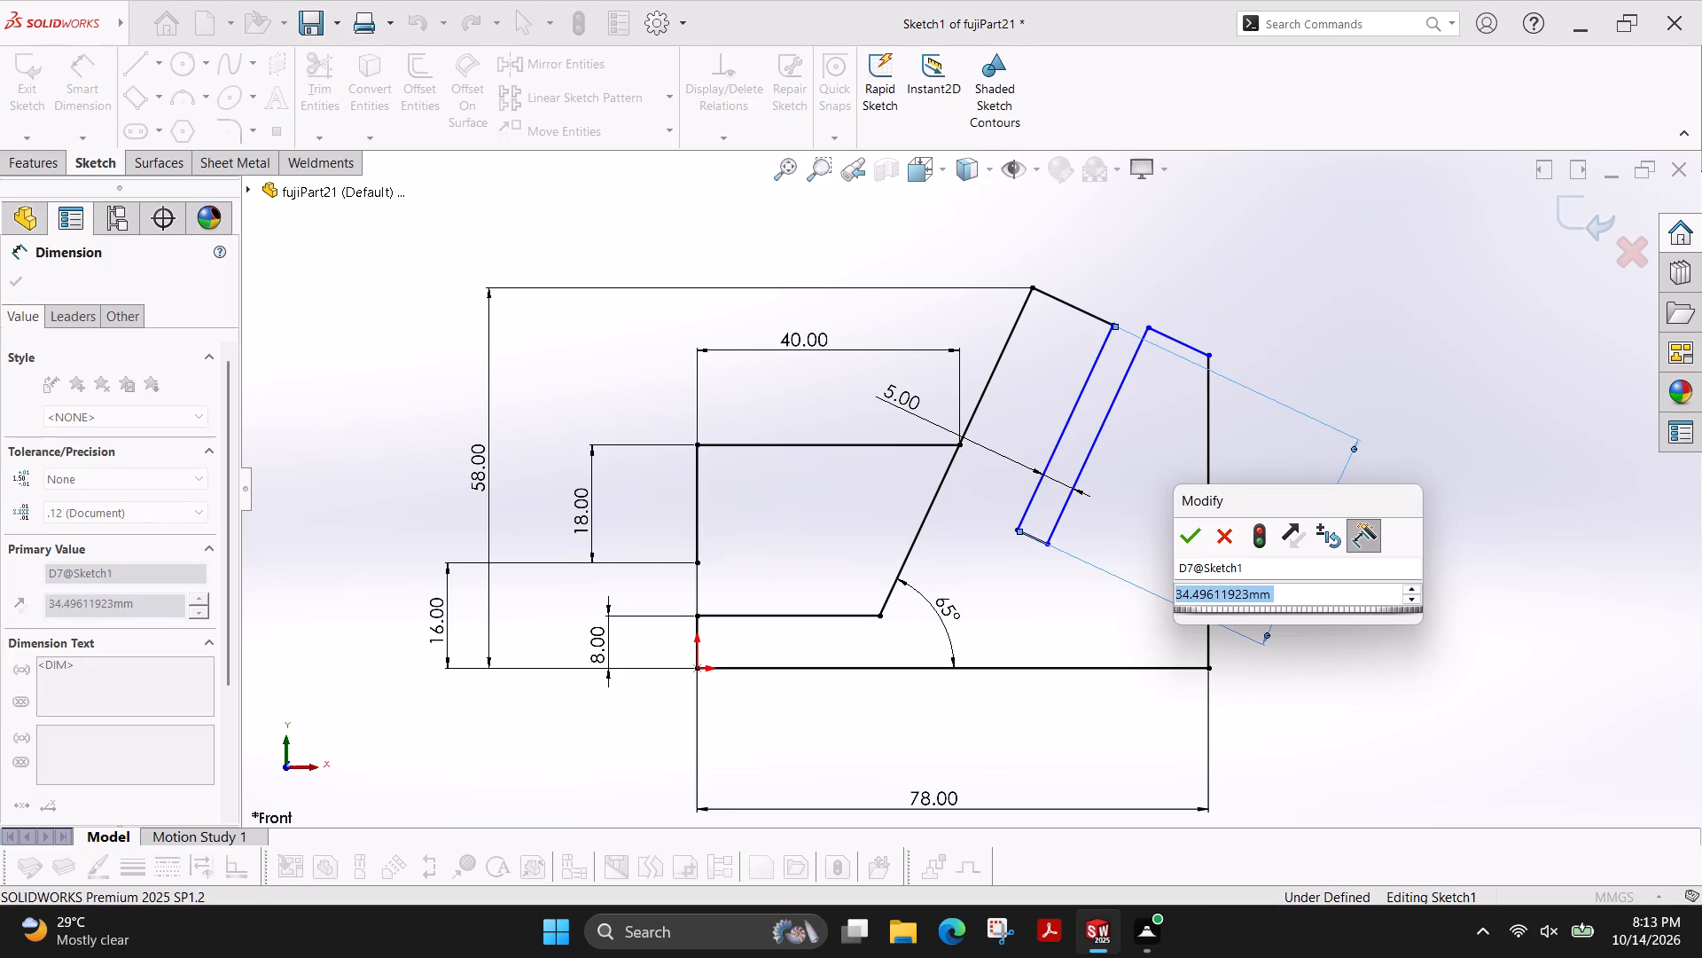
{"action": "type", "text": "36"}
{"action": "key", "text": "Return"}
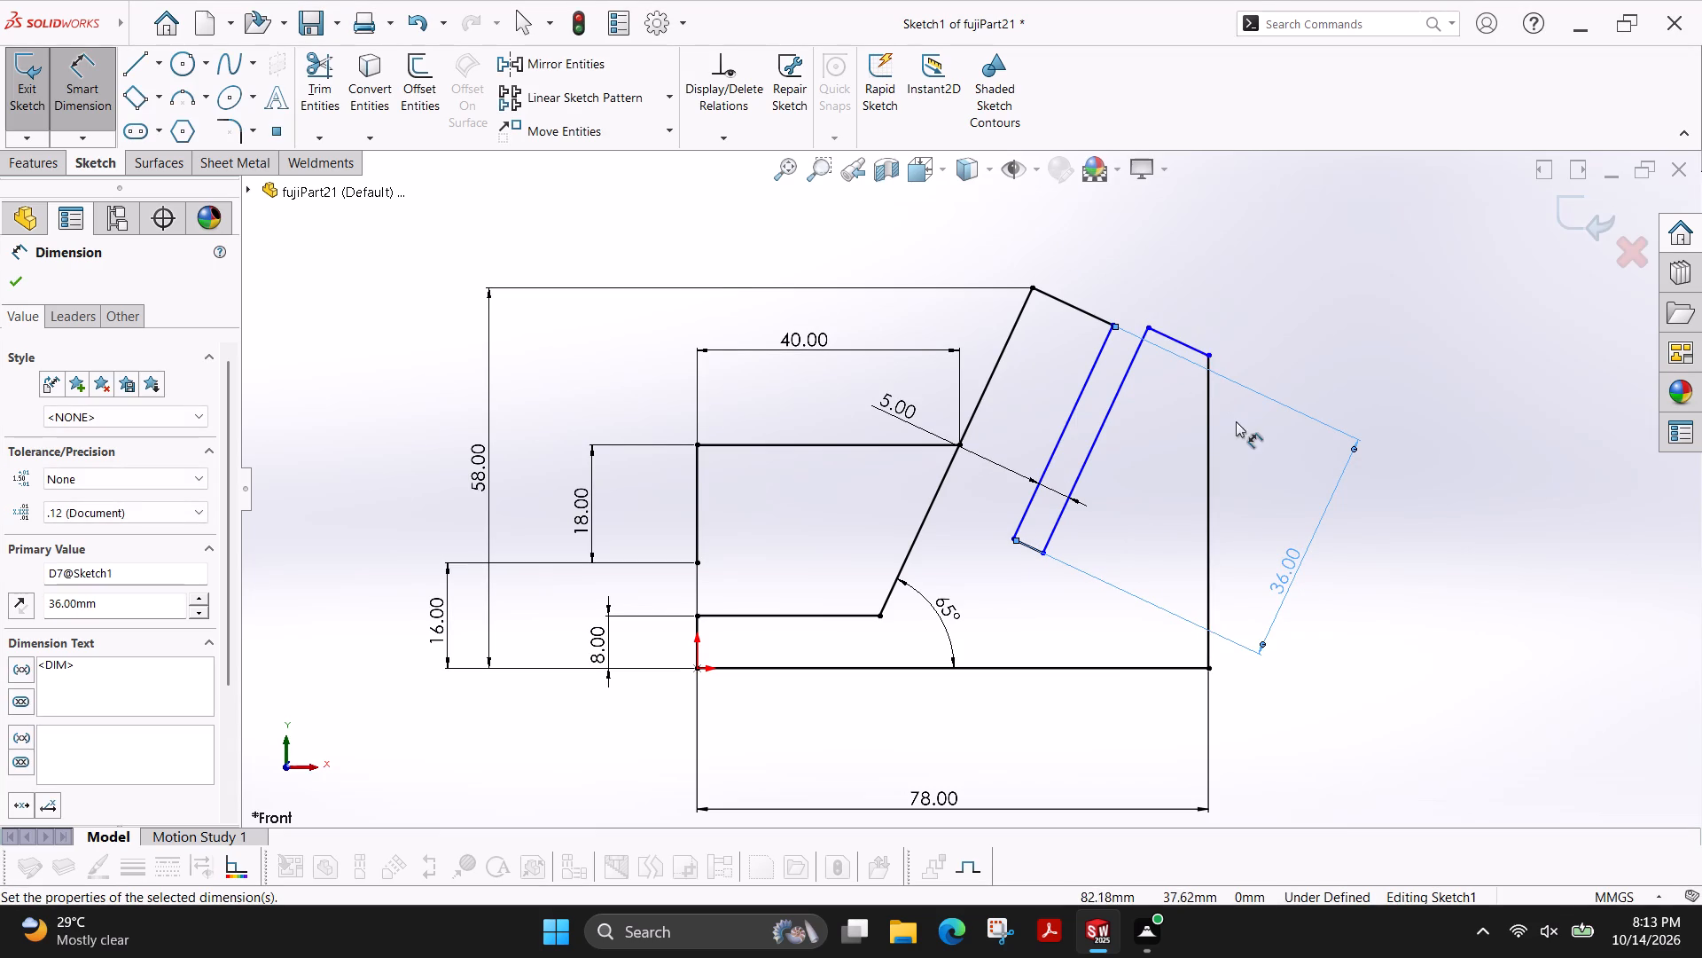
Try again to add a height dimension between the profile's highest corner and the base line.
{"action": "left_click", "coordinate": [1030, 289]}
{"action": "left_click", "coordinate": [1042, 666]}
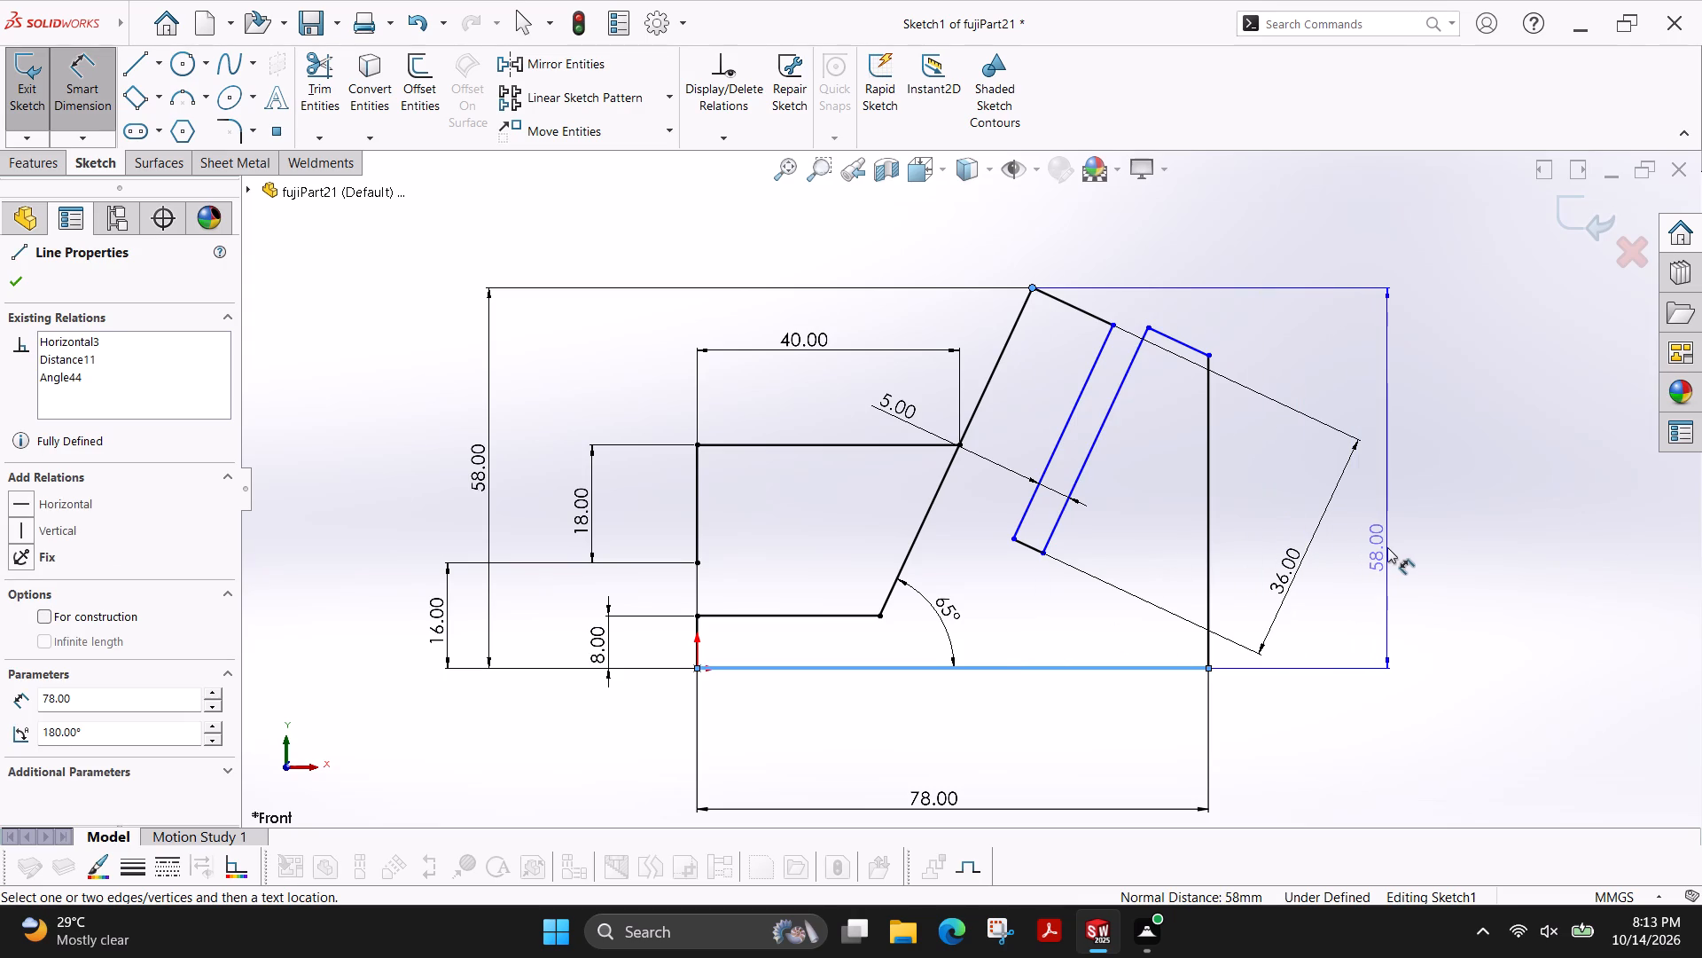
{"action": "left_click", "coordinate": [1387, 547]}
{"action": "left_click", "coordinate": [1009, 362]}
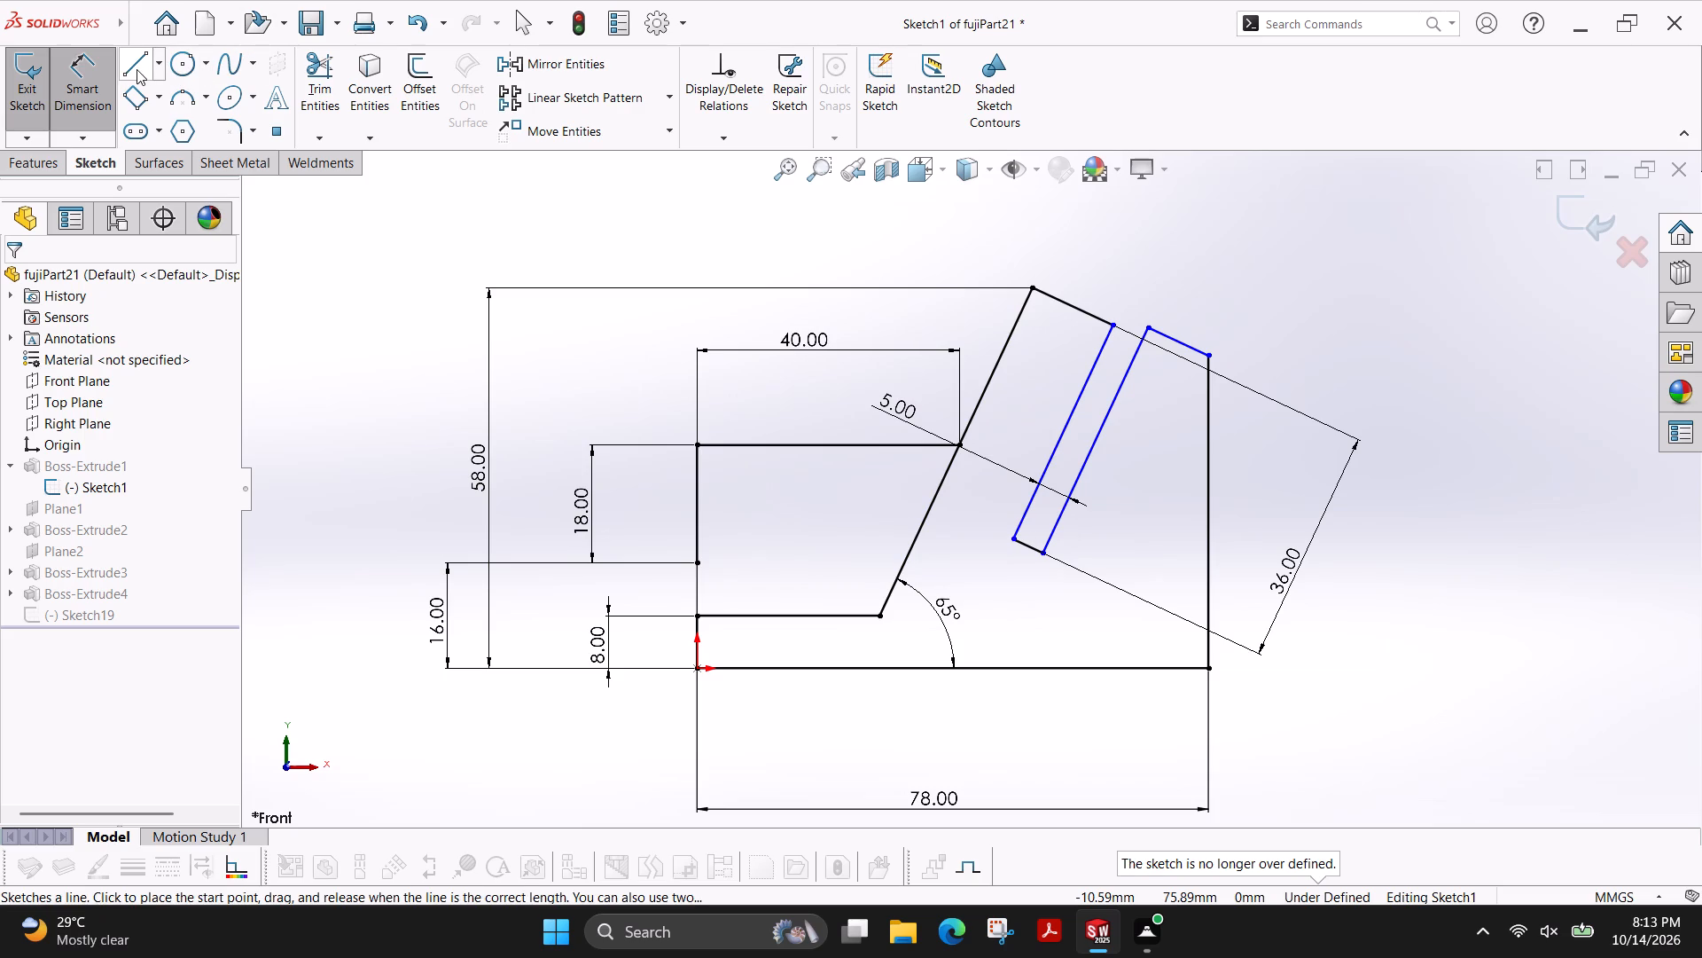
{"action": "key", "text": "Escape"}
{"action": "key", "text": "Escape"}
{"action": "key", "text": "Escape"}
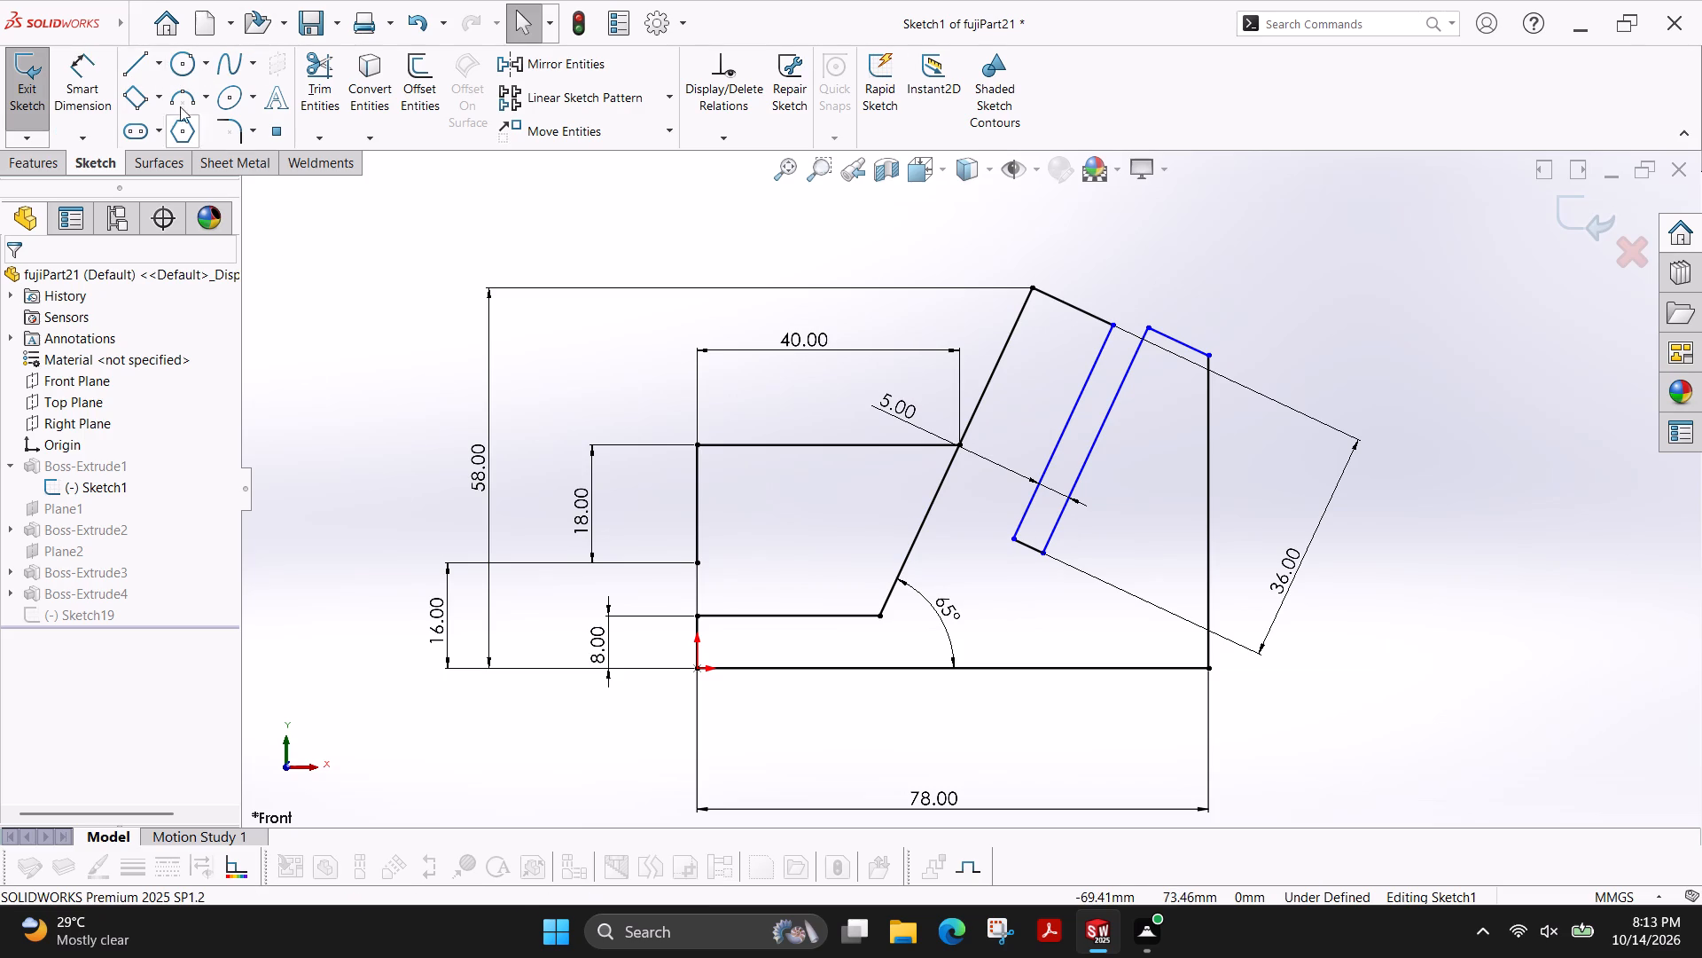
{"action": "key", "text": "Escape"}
Draw a line about 23 mm long from the slot's upper corner, continuing the profile's sloped top edge past the vertical side.
{"action": "left_click", "coordinate": [143, 65]}
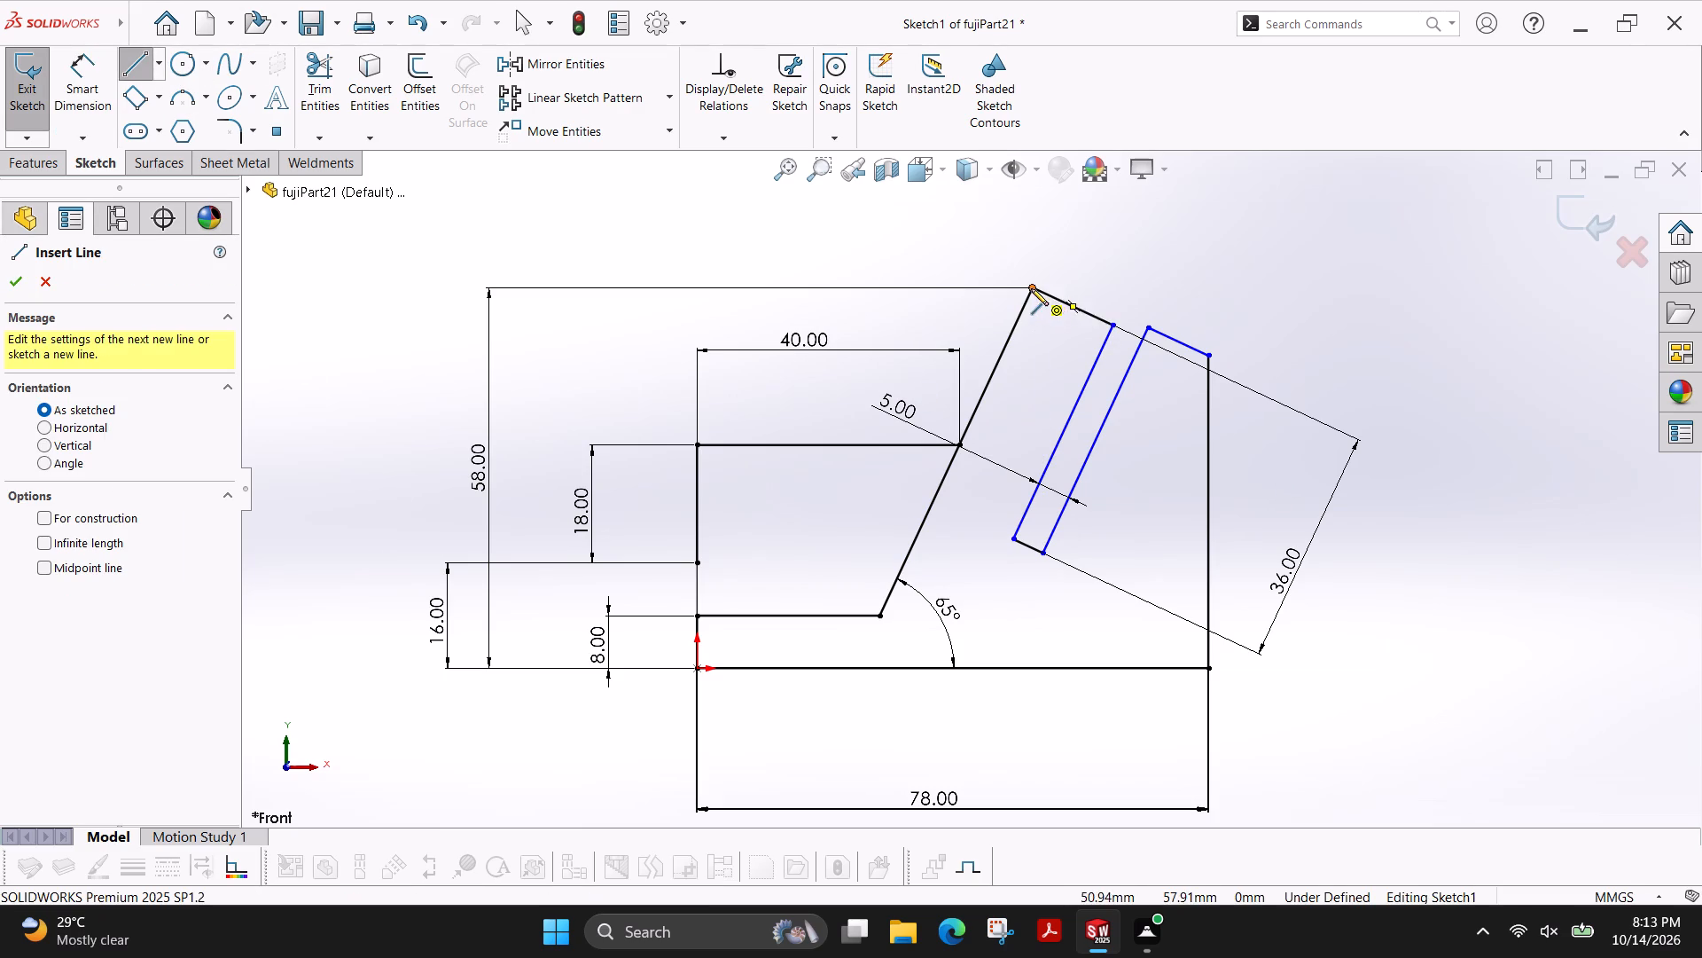
{"action": "left_click", "coordinate": [1114, 325]}
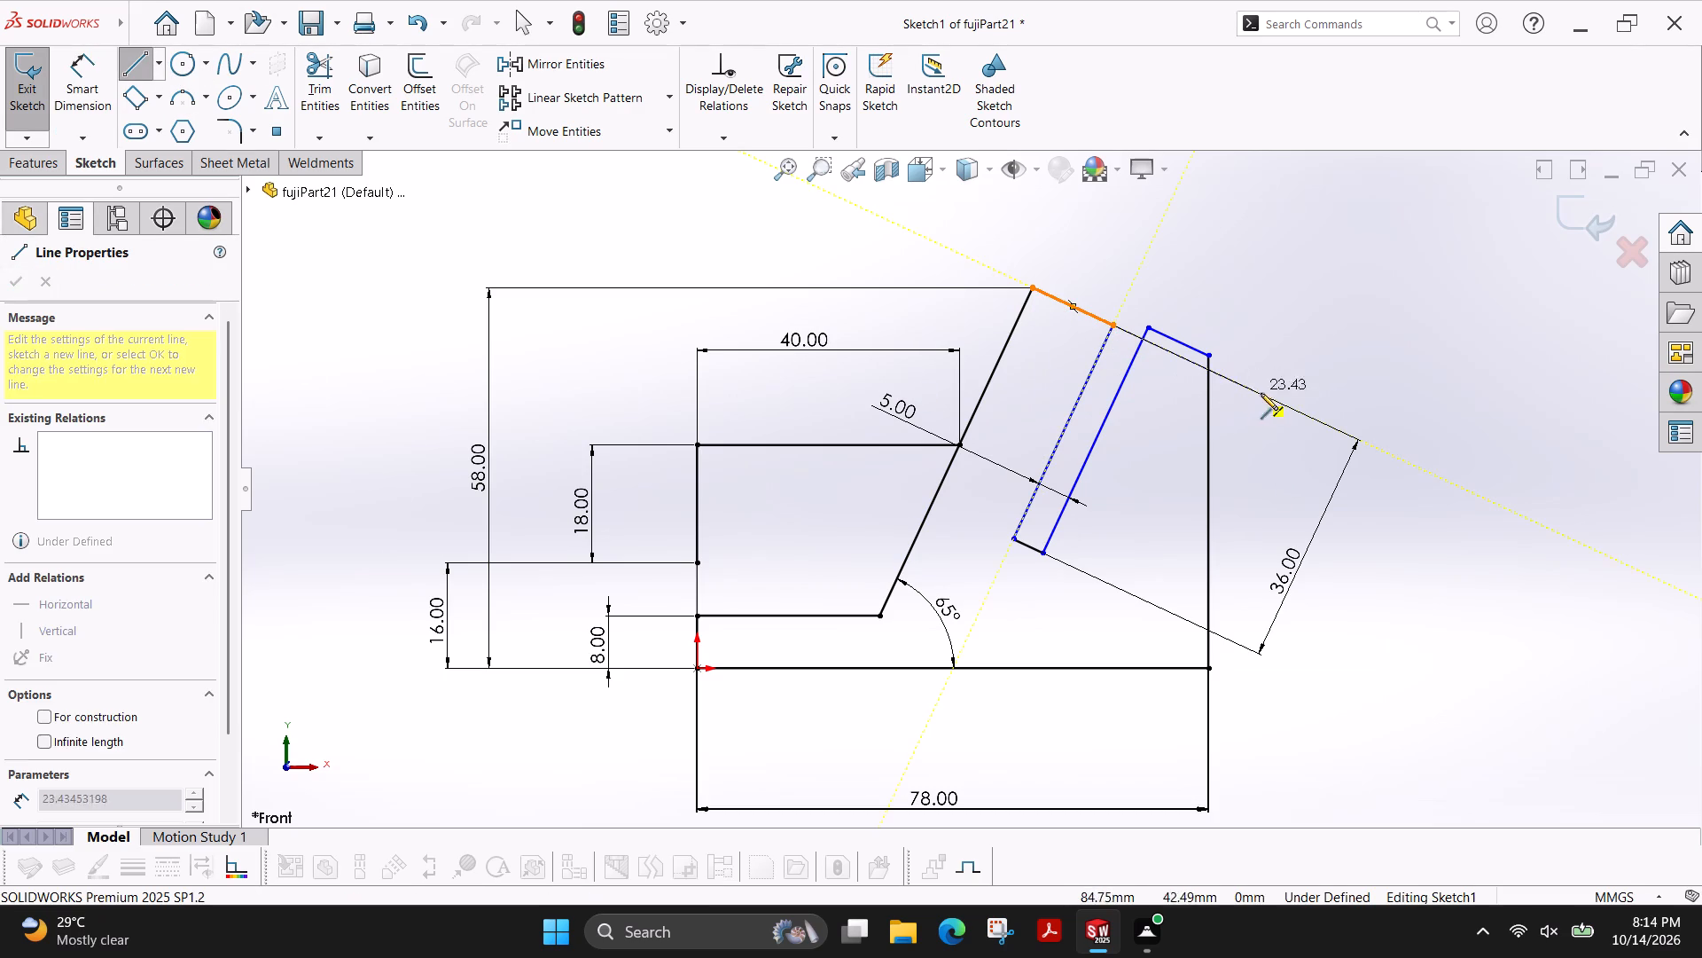
{"action": "left_click", "coordinate": [1269, 400]}
{"action": "key", "text": "Escape"}
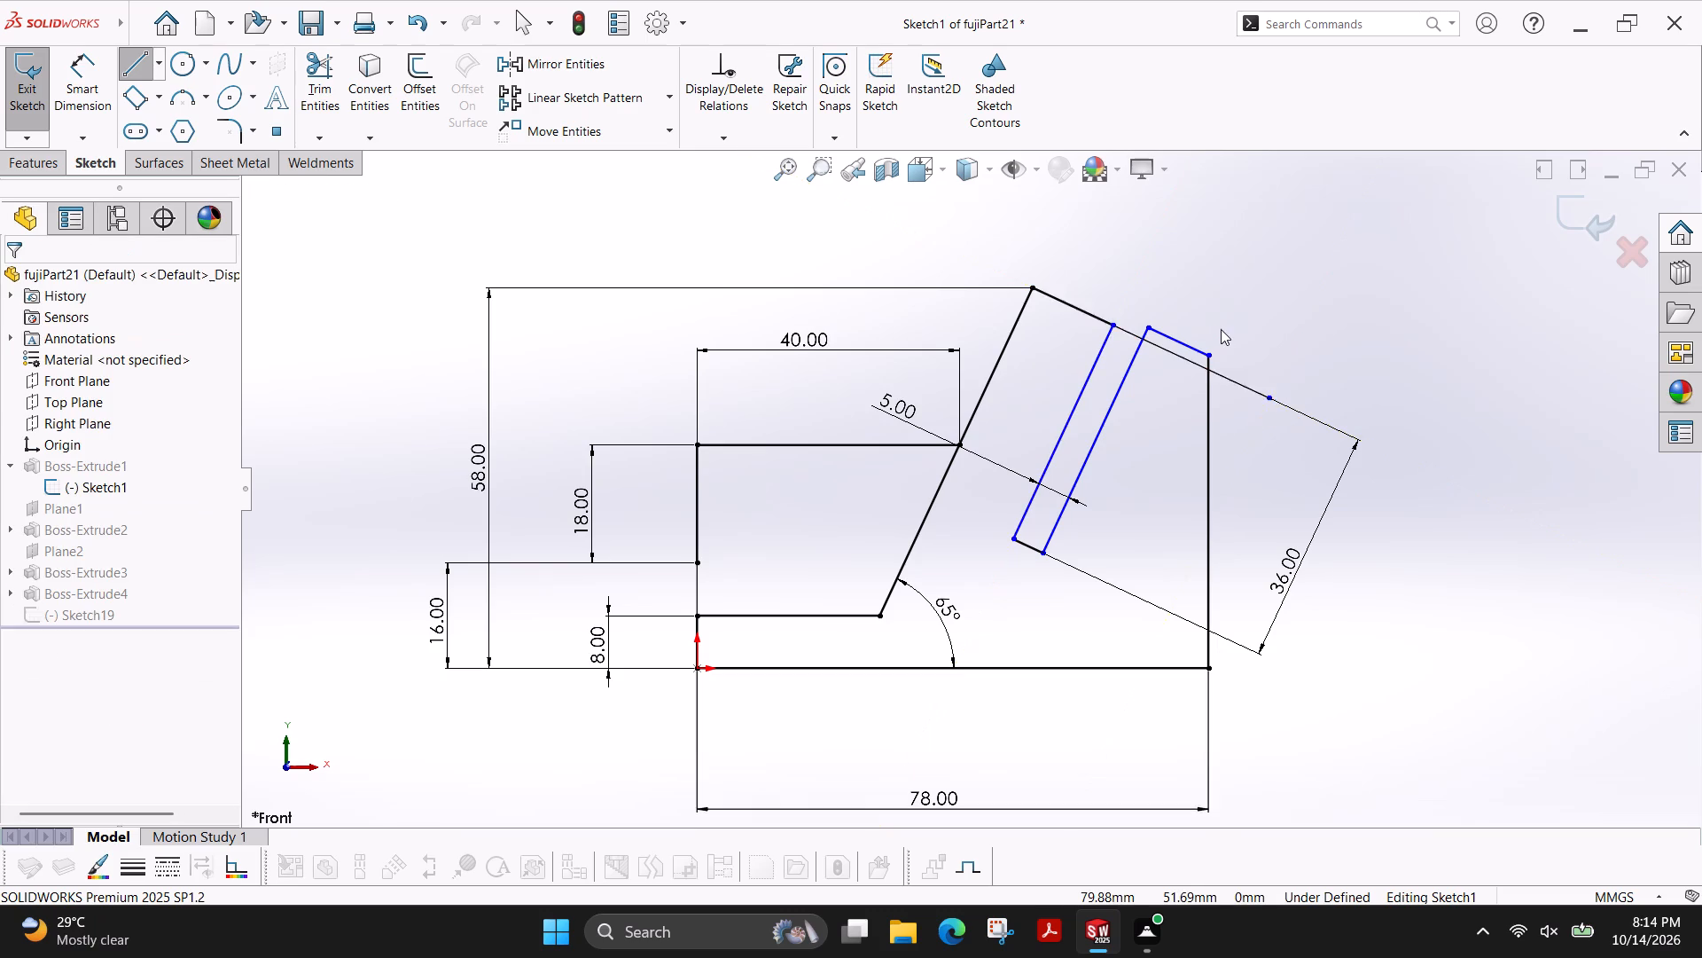
Trim the new line across the slot opening and beyond the vertical side, plus the old top segment and stubs above it.
{"action": "scroll", "coordinate": [1221, 329], "scroll_direction": "down", "scroll_amount": 5}
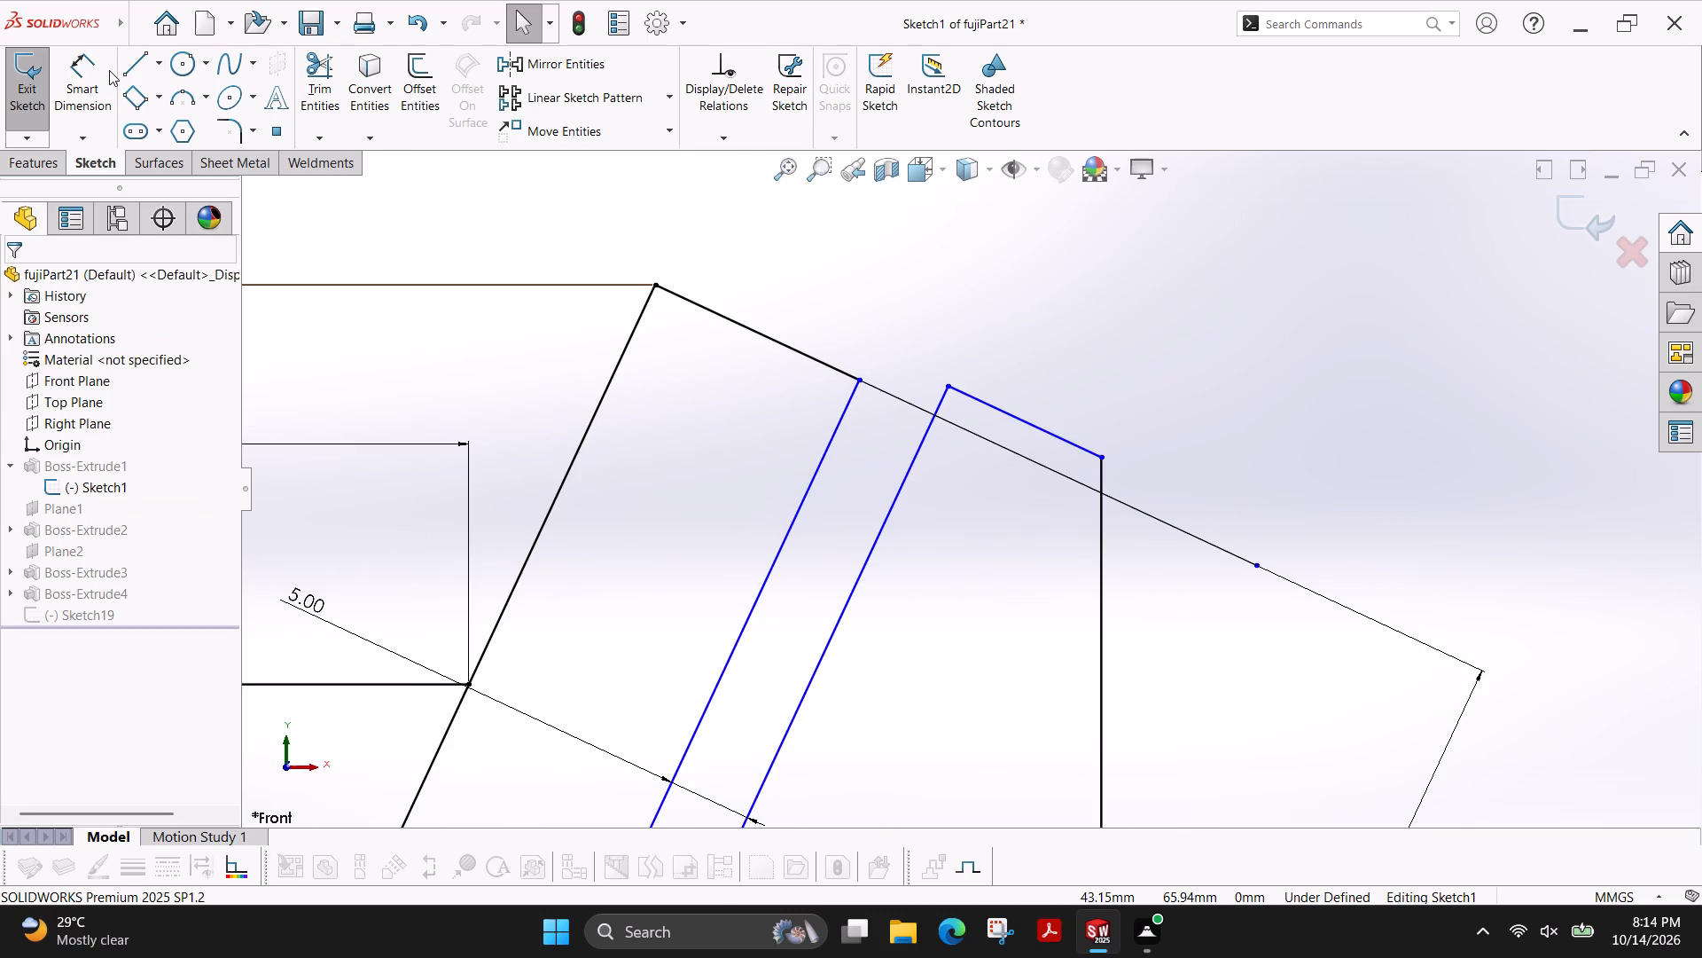
{"action": "left_click", "coordinate": [314, 70]}
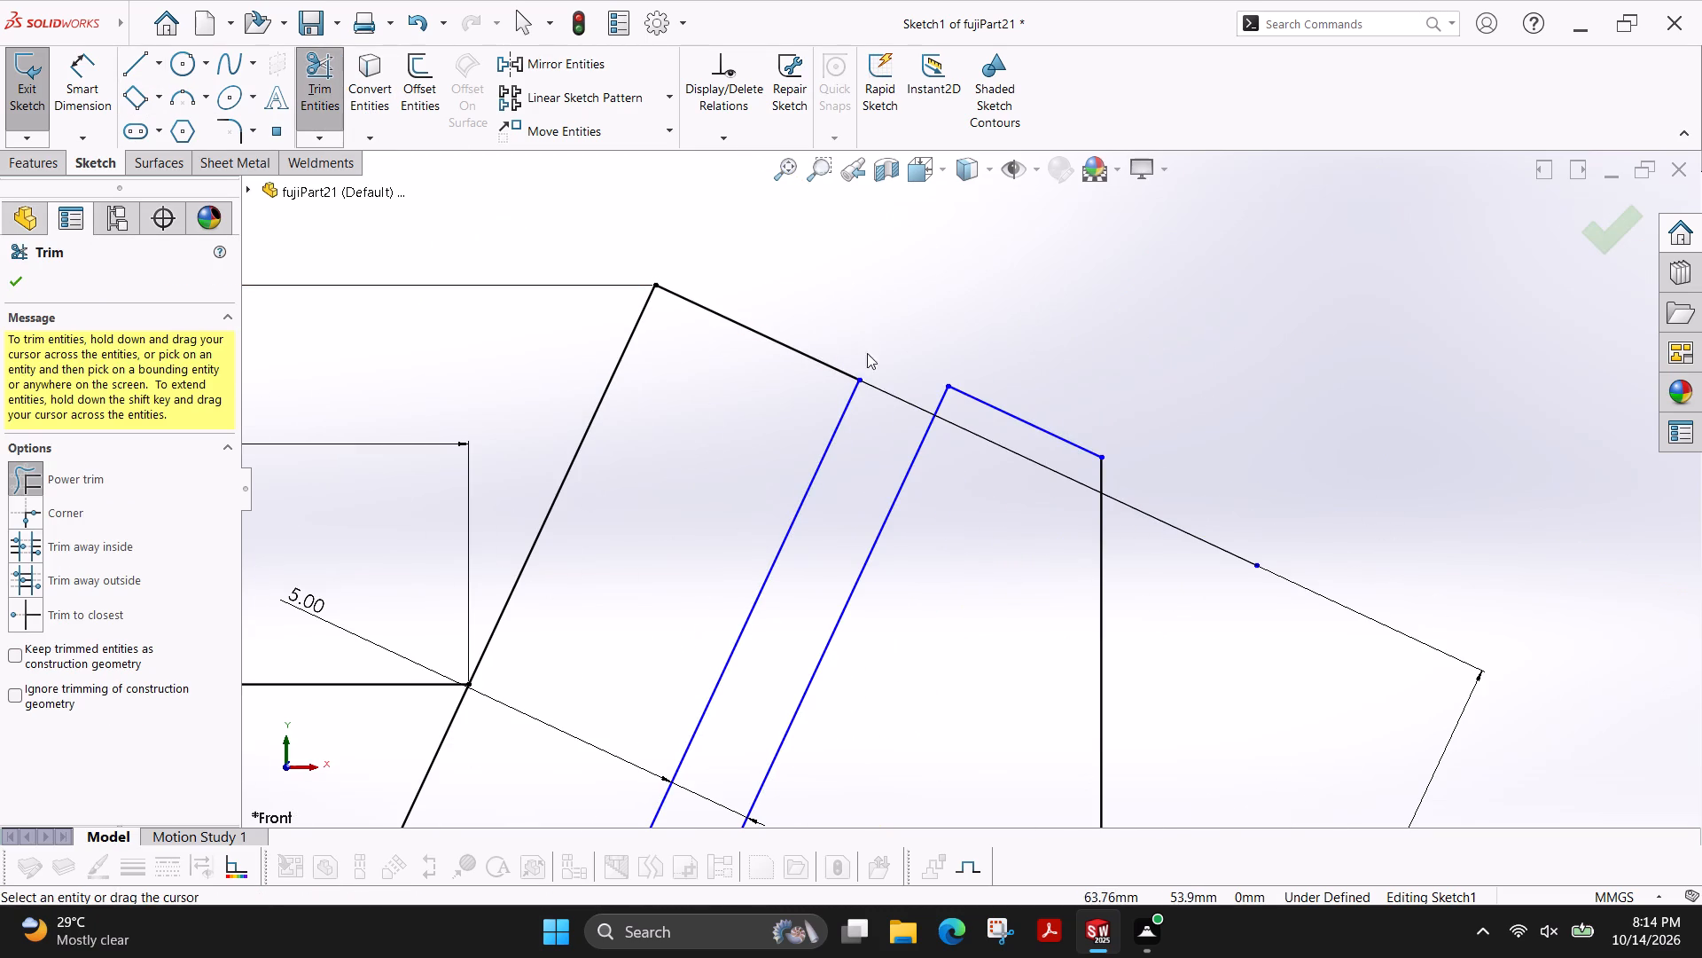
{"action": "left_click_drag", "start_coordinate": [894, 370], "coordinate": [870, 416]}
{"action": "left_click_drag", "start_coordinate": [1184, 467], "coordinate": [1152, 608]}
{"action": "left_click_drag", "start_coordinate": [1116, 473], "coordinate": [929, 390]}
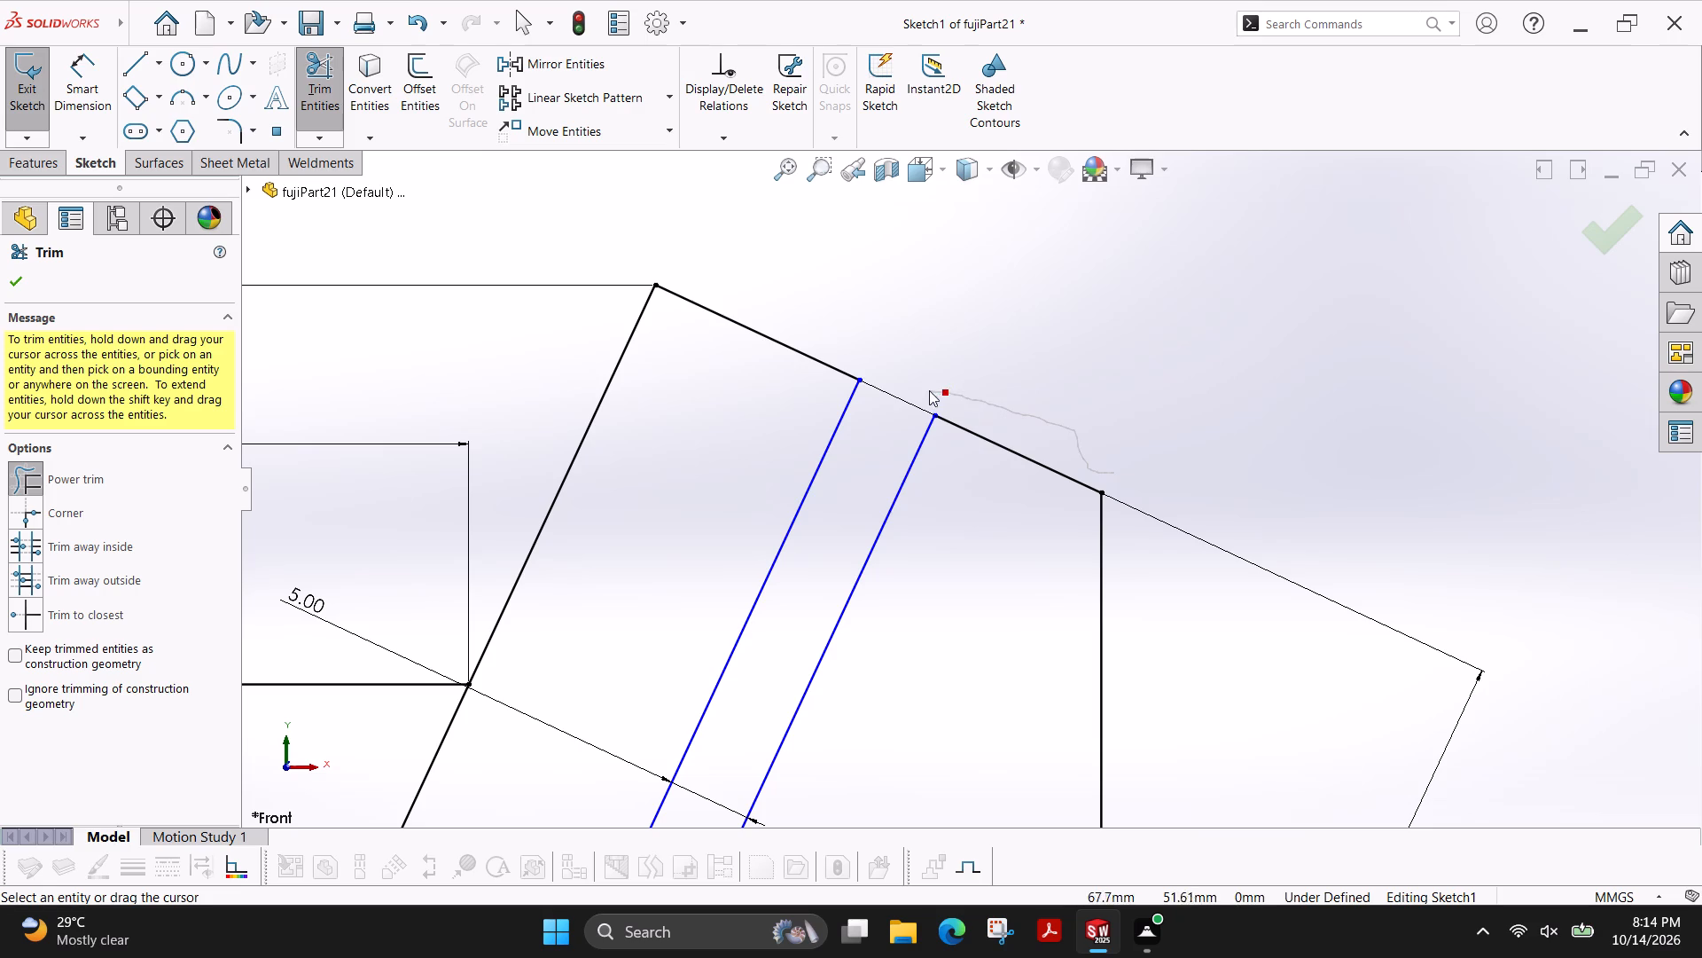
{"action": "left_click_drag", "start_coordinate": [929, 390], "coordinate": [929, 389]}
{"action": "scroll", "coordinate": [1124, 390], "scroll_direction": "down", "scroll_amount": 2}
{"action": "scroll", "coordinate": [1124, 391], "scroll_direction": "up", "scroll_amount": 7}
{"action": "scroll", "coordinate": [1113, 483], "scroll_direction": "up", "scroll_amount": 4}
{"action": "scroll", "coordinate": [1113, 483], "scroll_direction": "down", "scroll_amount": 2}
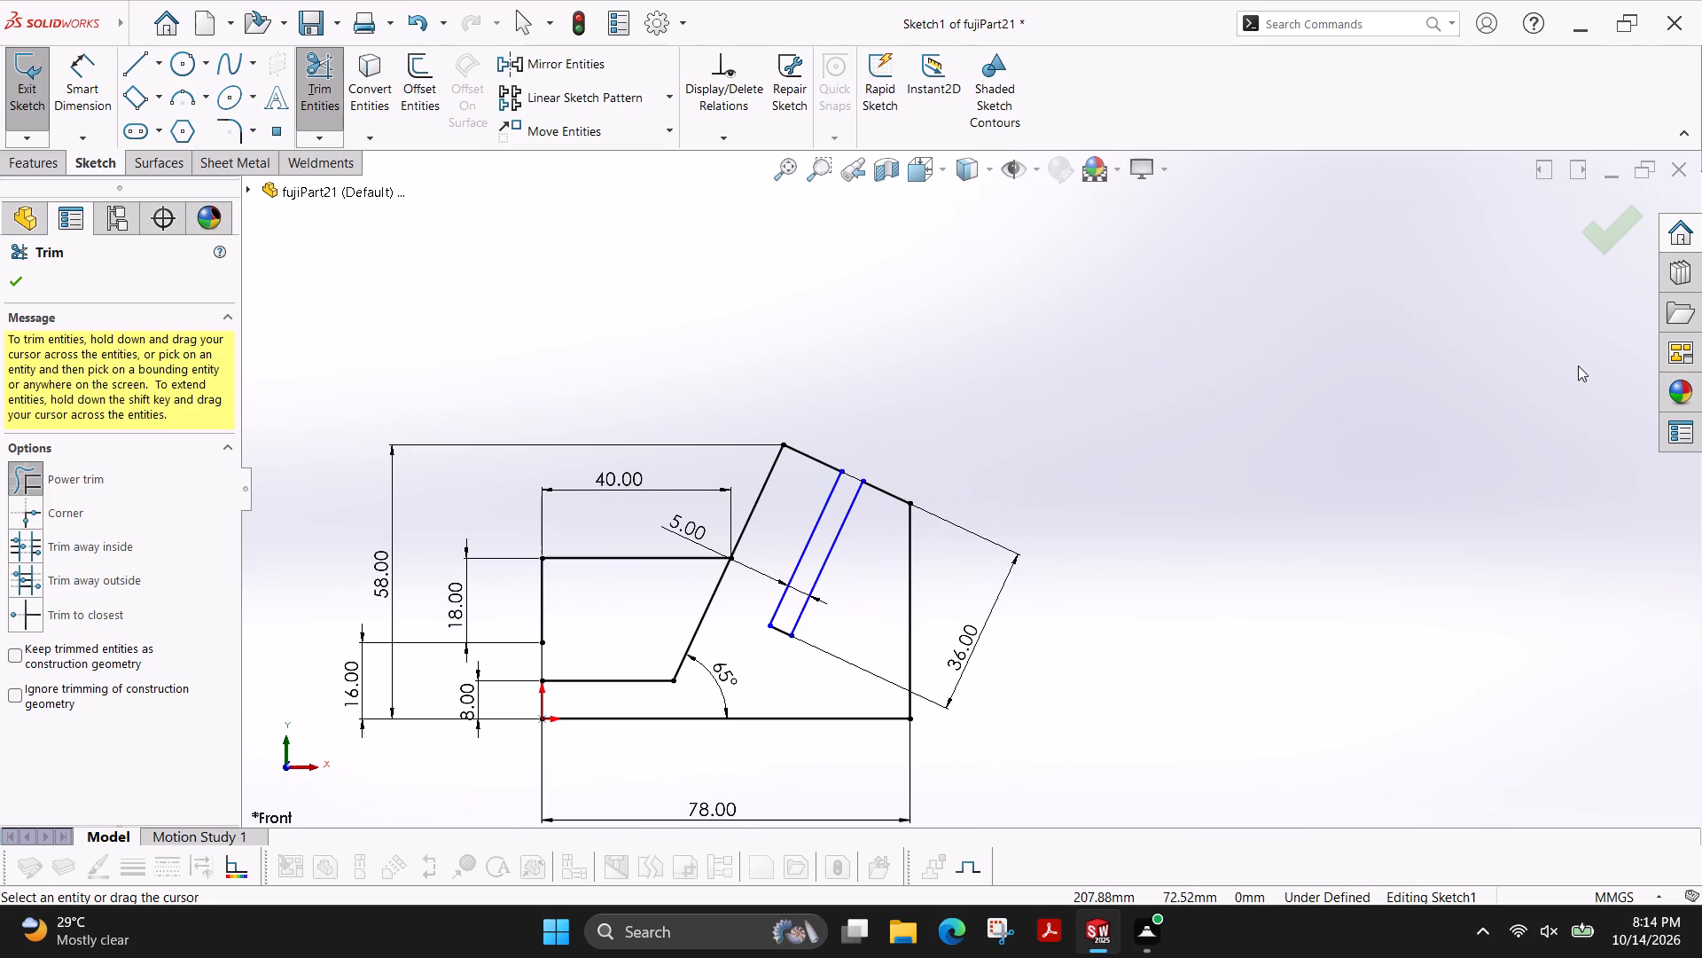
{"action": "left_click", "coordinate": [1604, 247]}
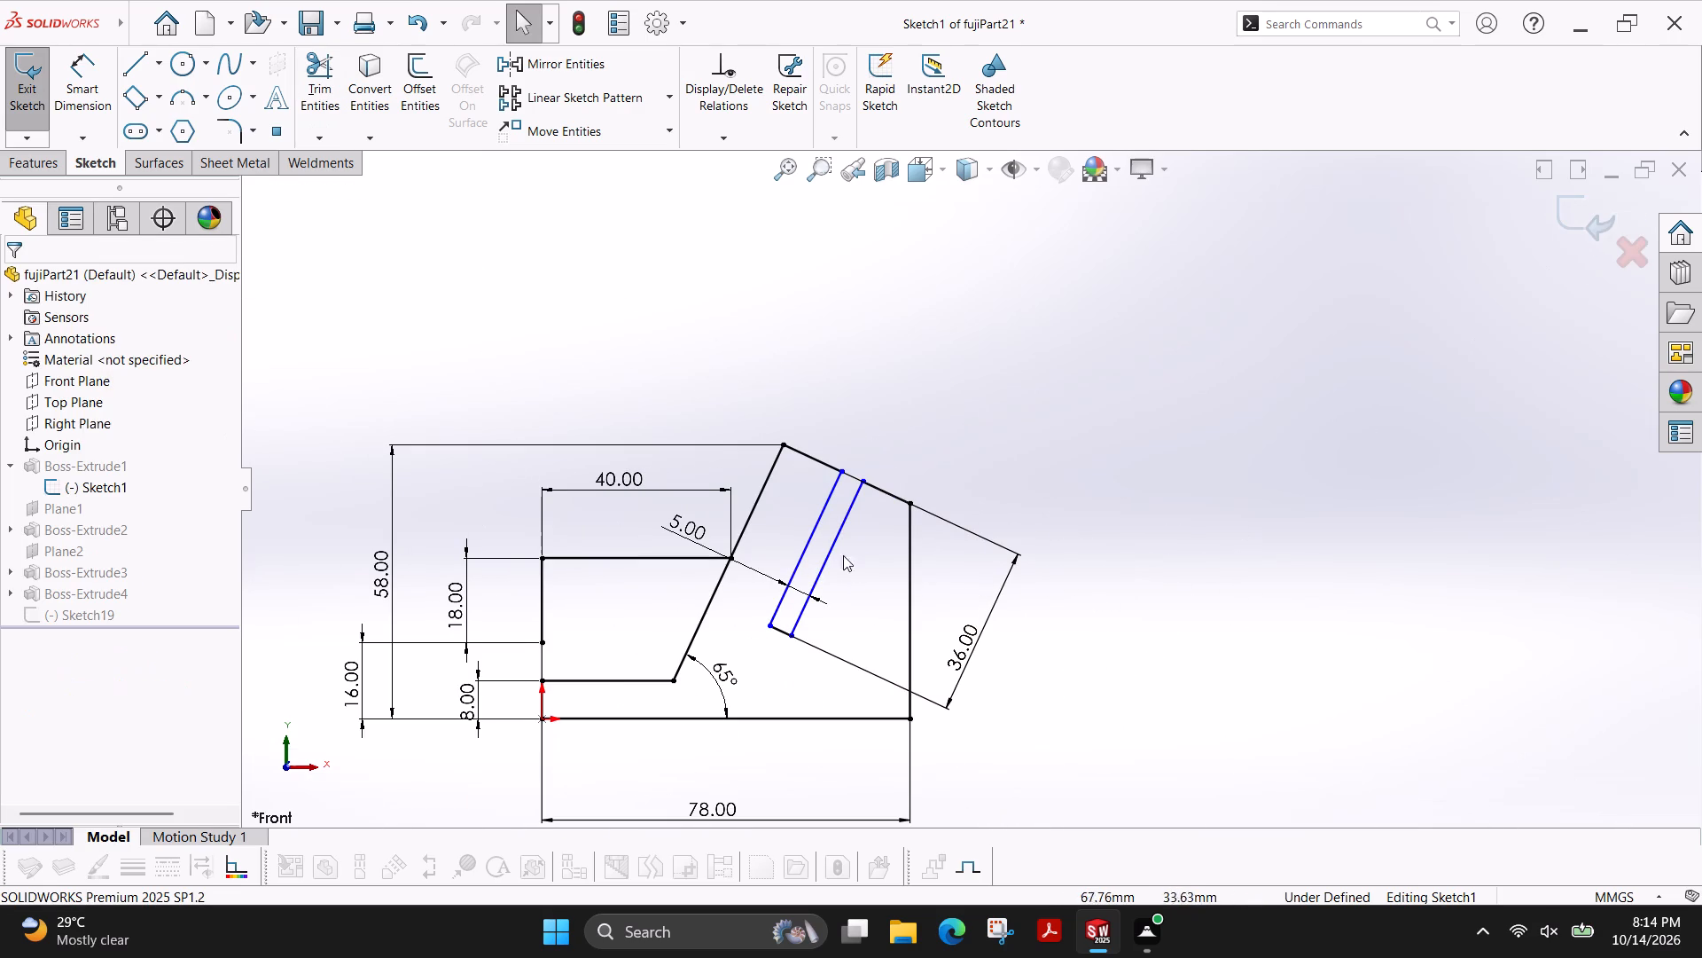
Dimension the sloped top edge between the profile's highest corner and the slot to 15 mm.
{"action": "scroll", "coordinate": [810, 506], "scroll_direction": "up", "scroll_amount": 2}
{"action": "scroll", "coordinate": [911, 518], "scroll_direction": "down", "scroll_amount": 2}
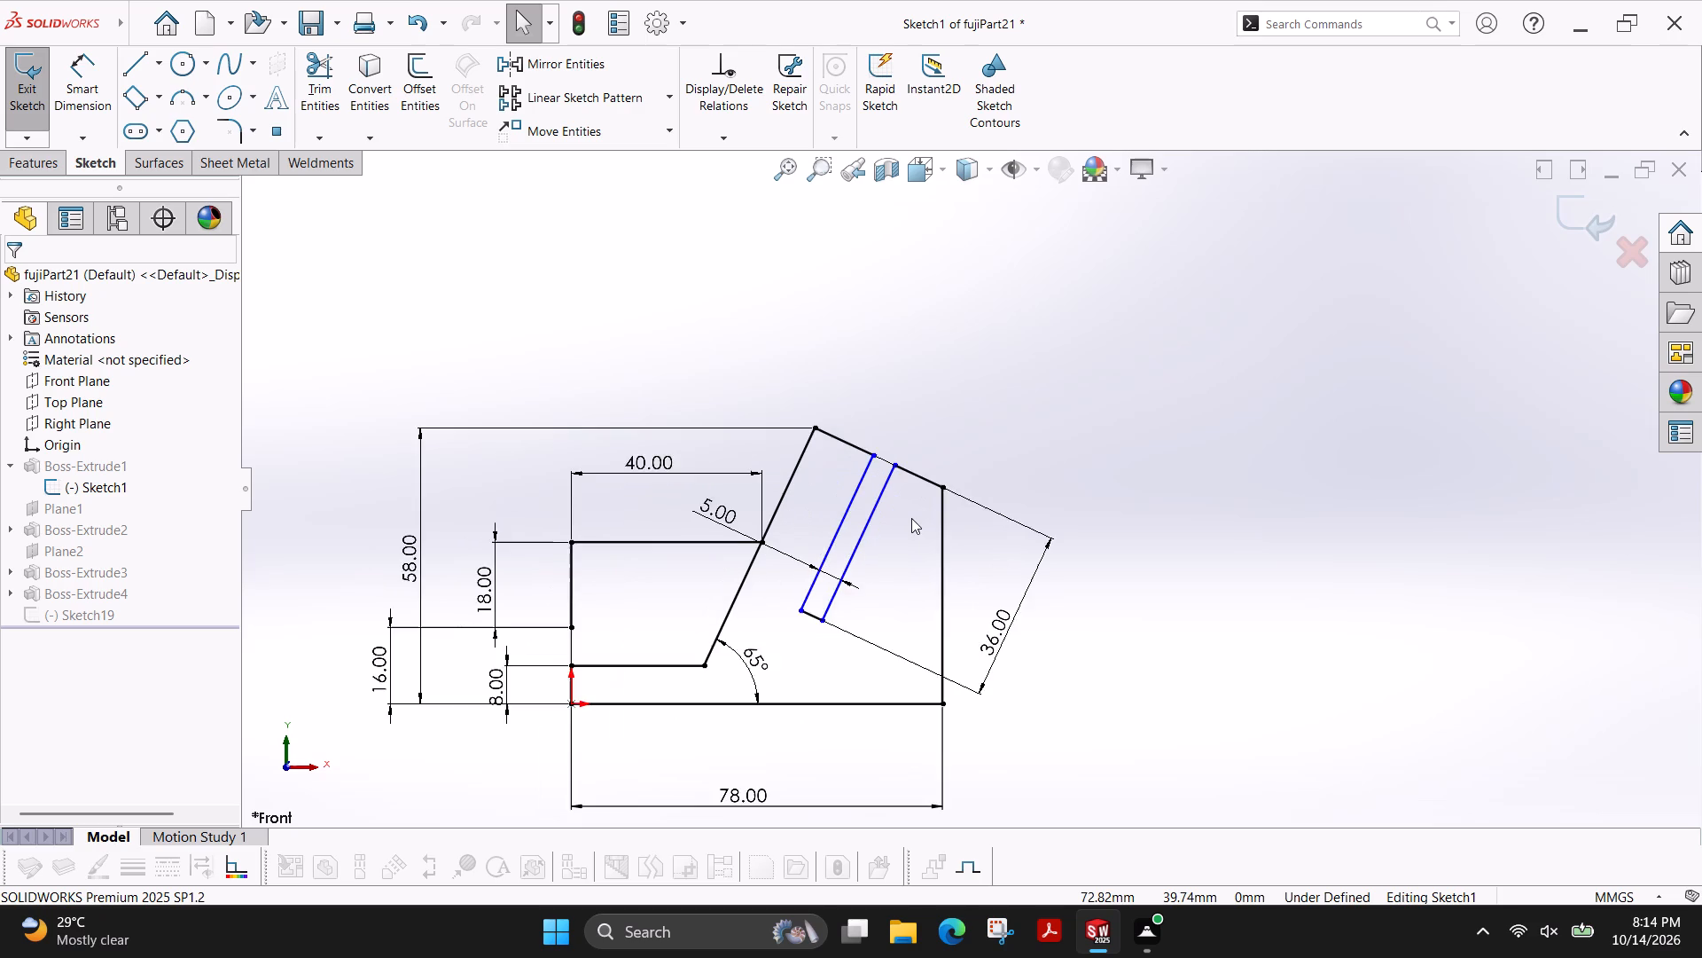
{"action": "scroll", "coordinate": [908, 519], "scroll_direction": "down", "scroll_amount": 1}
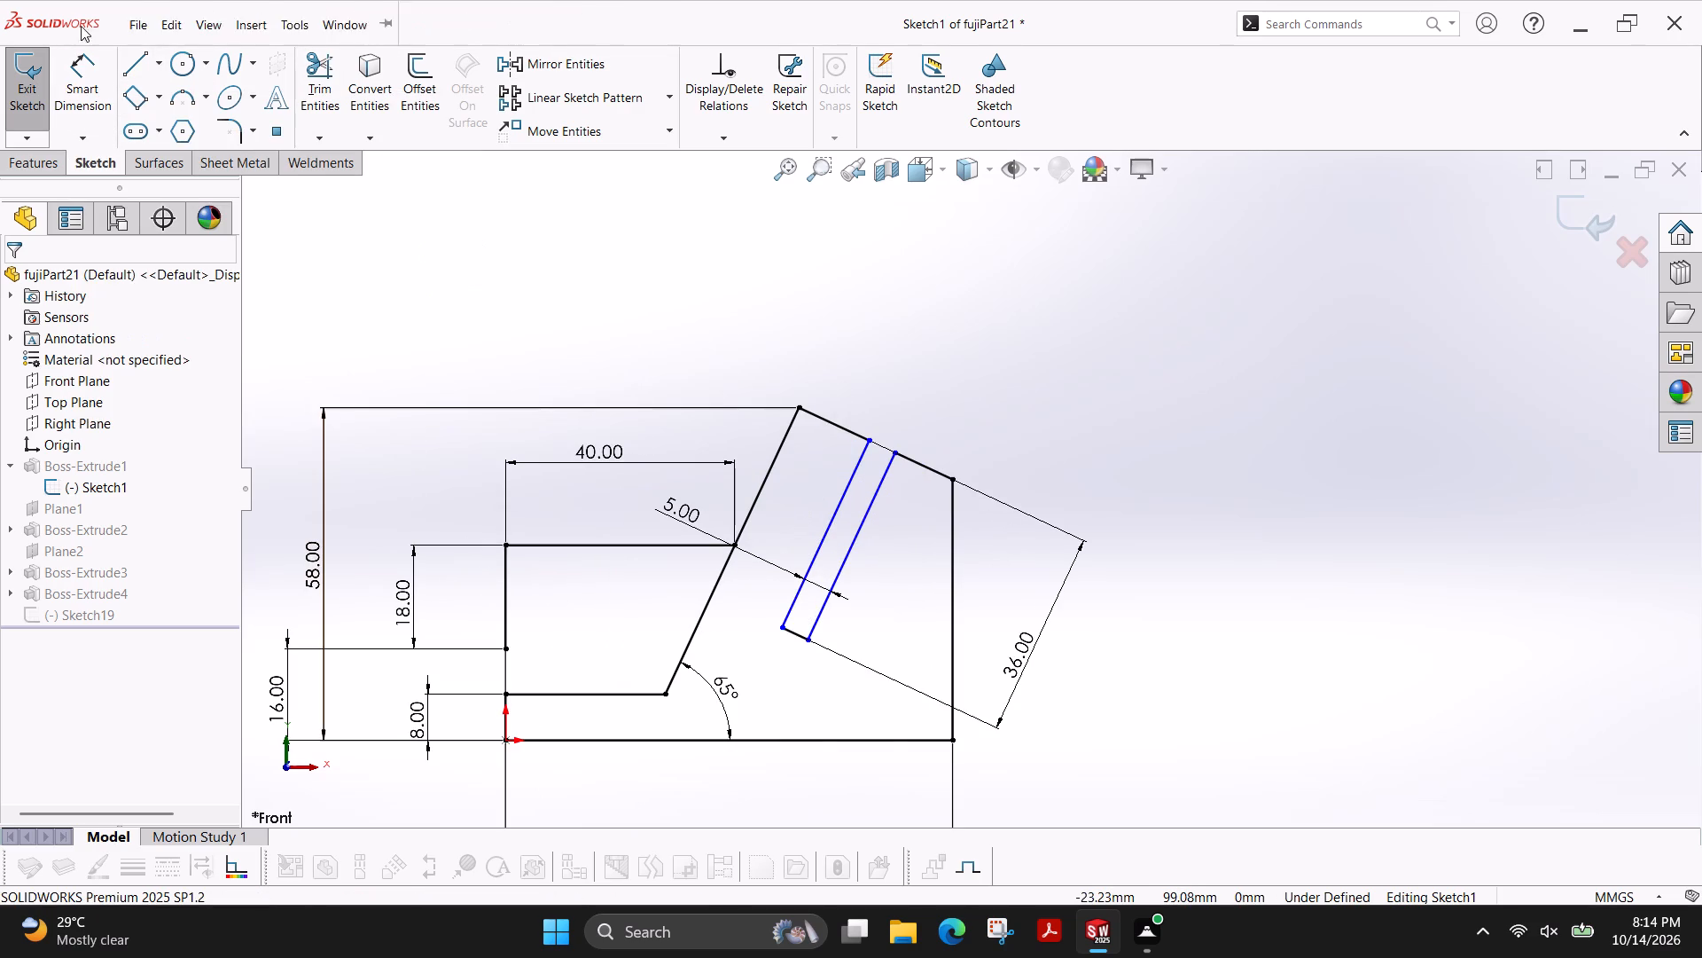
{"action": "left_click", "coordinate": [97, 76]}
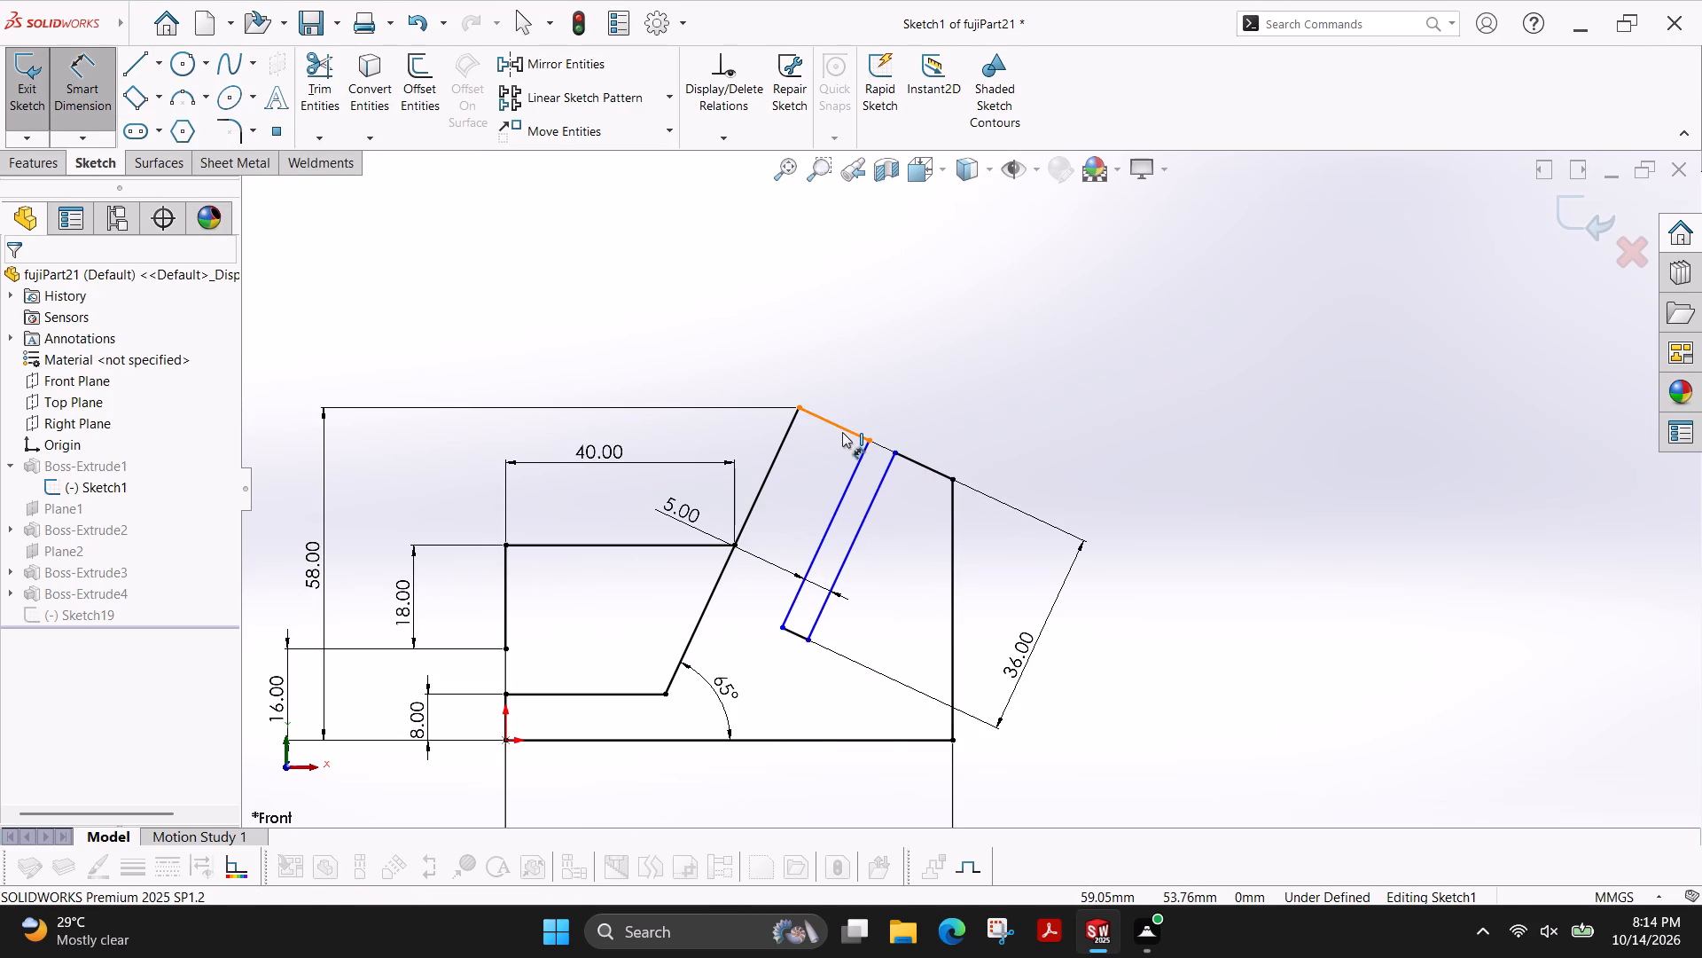
{"action": "left_click", "coordinate": [842, 432]}
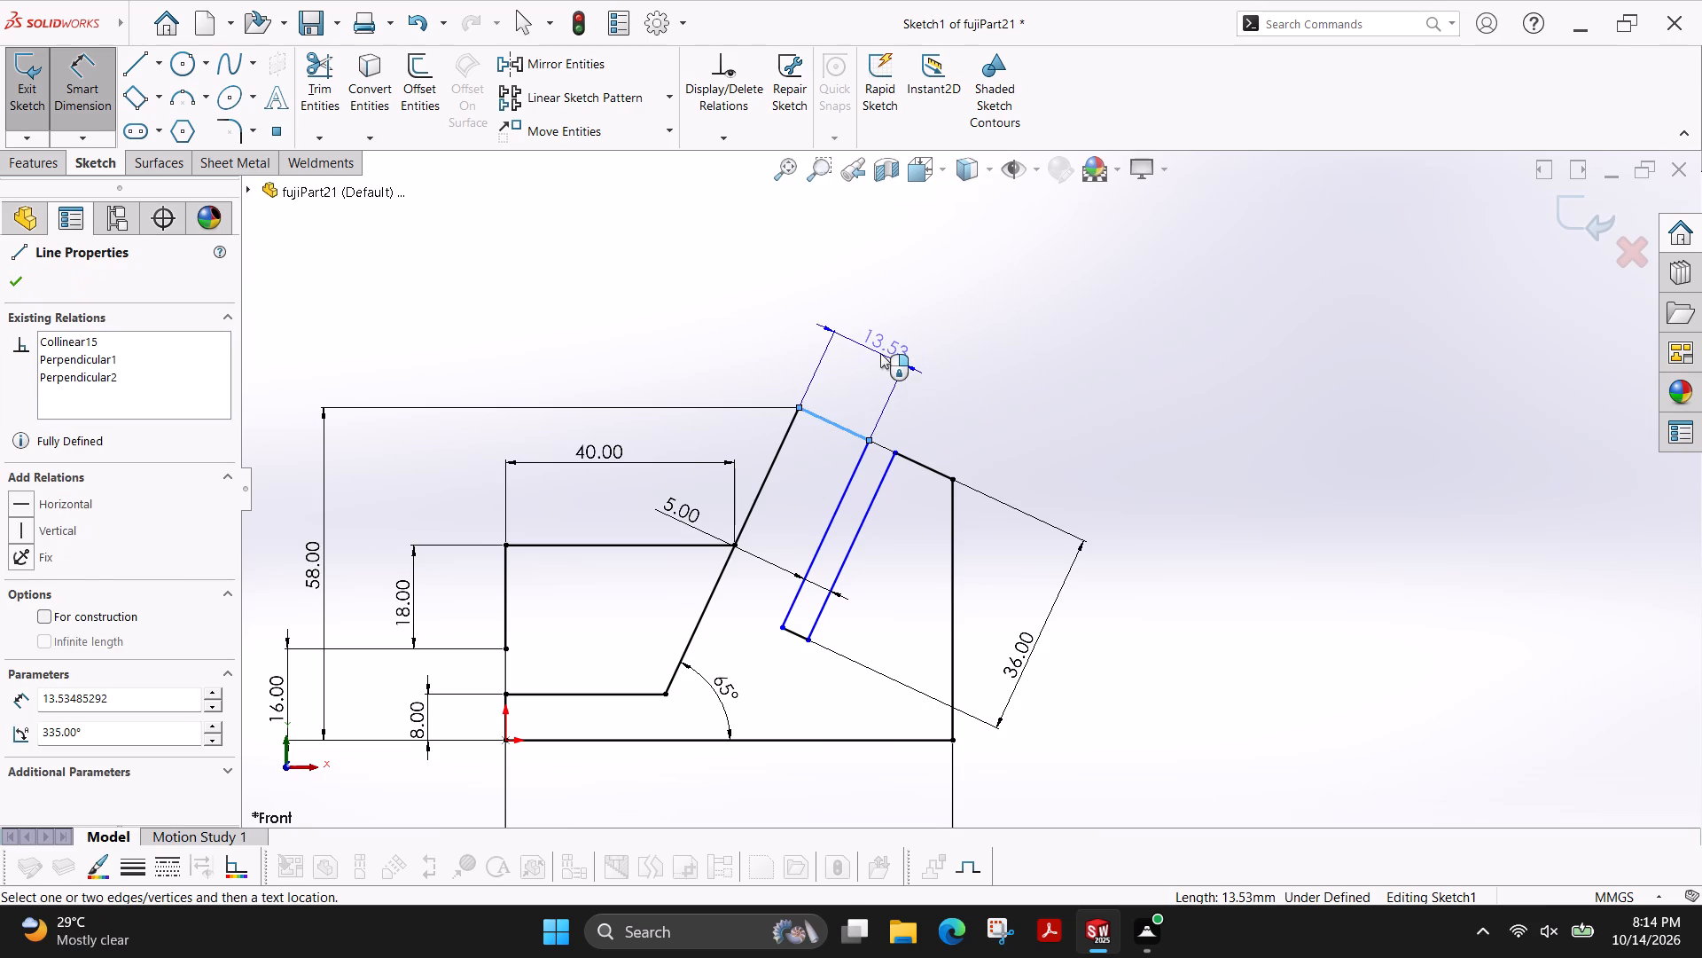
{"action": "left_click", "coordinate": [880, 353]}
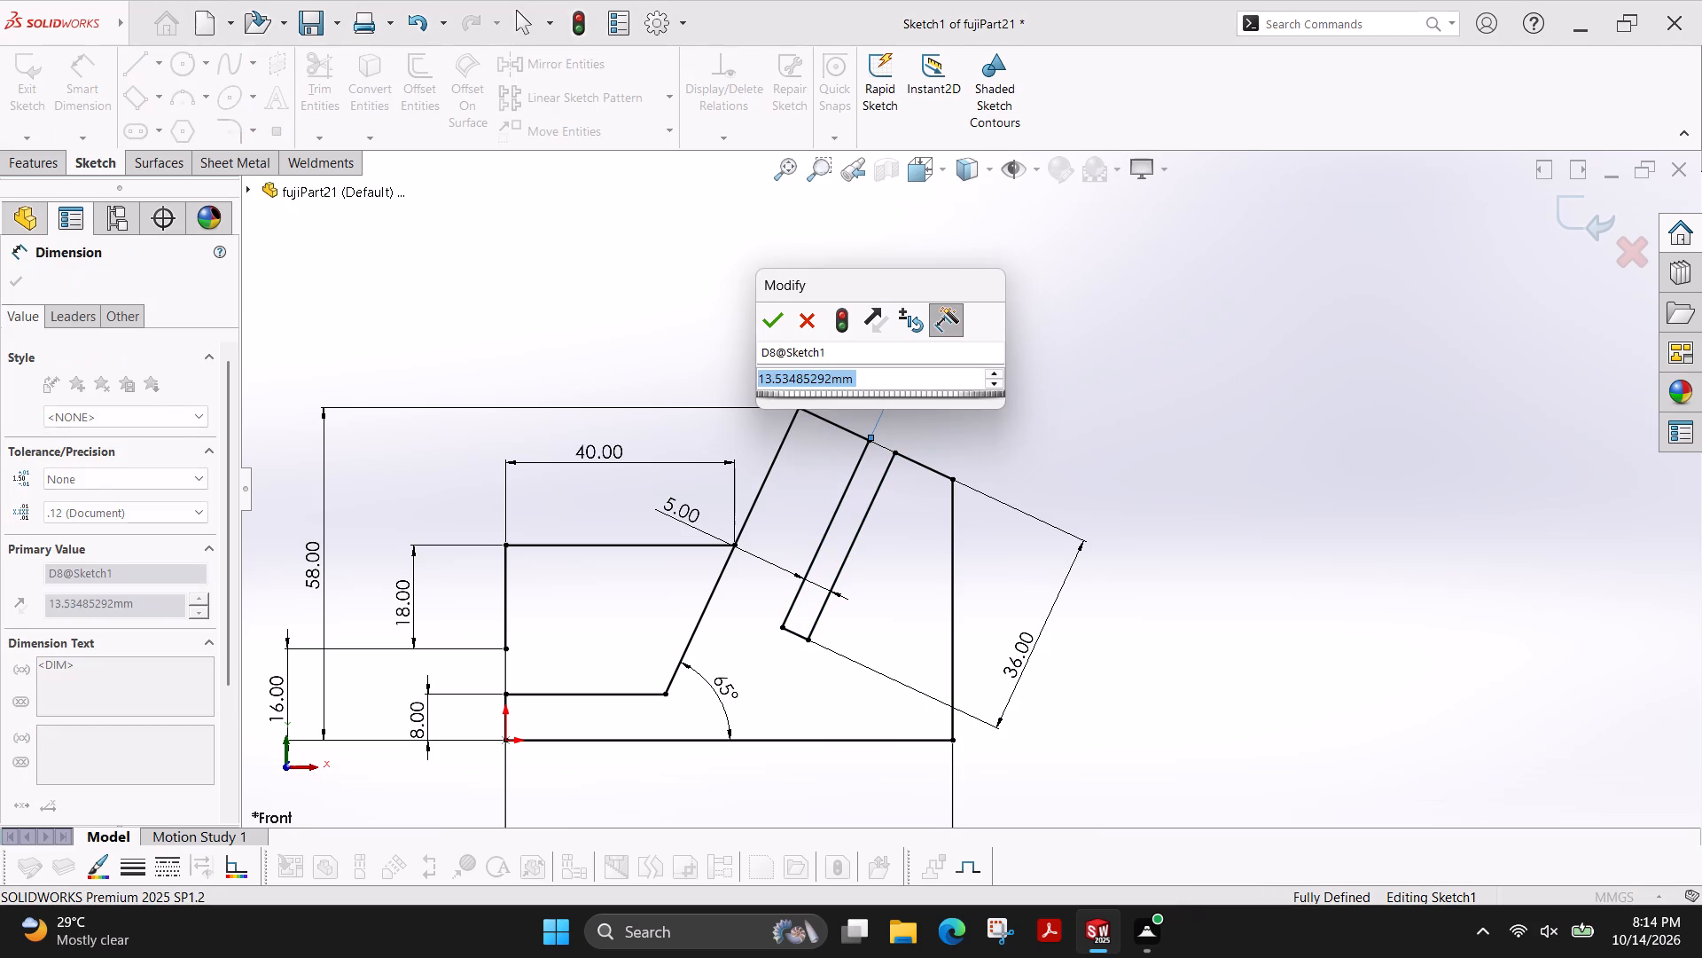
{"action": "type", "text": "15"}
{"action": "key", "text": "Return"}
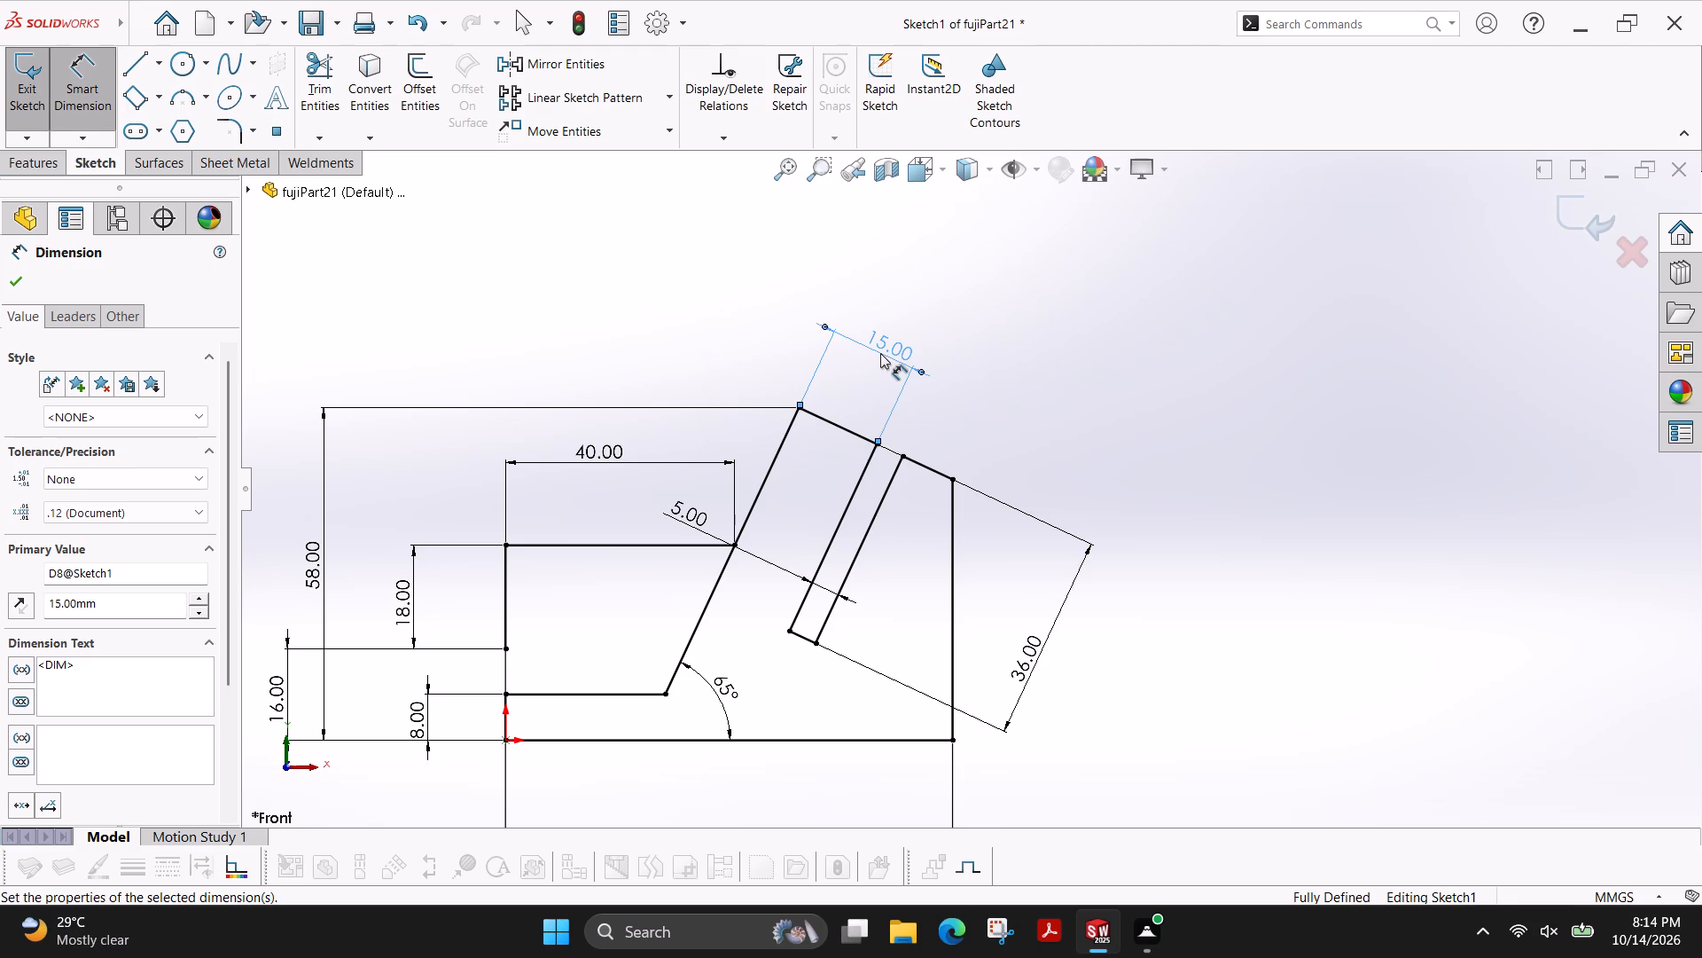
{"action": "left_click", "coordinate": [6, 286]}
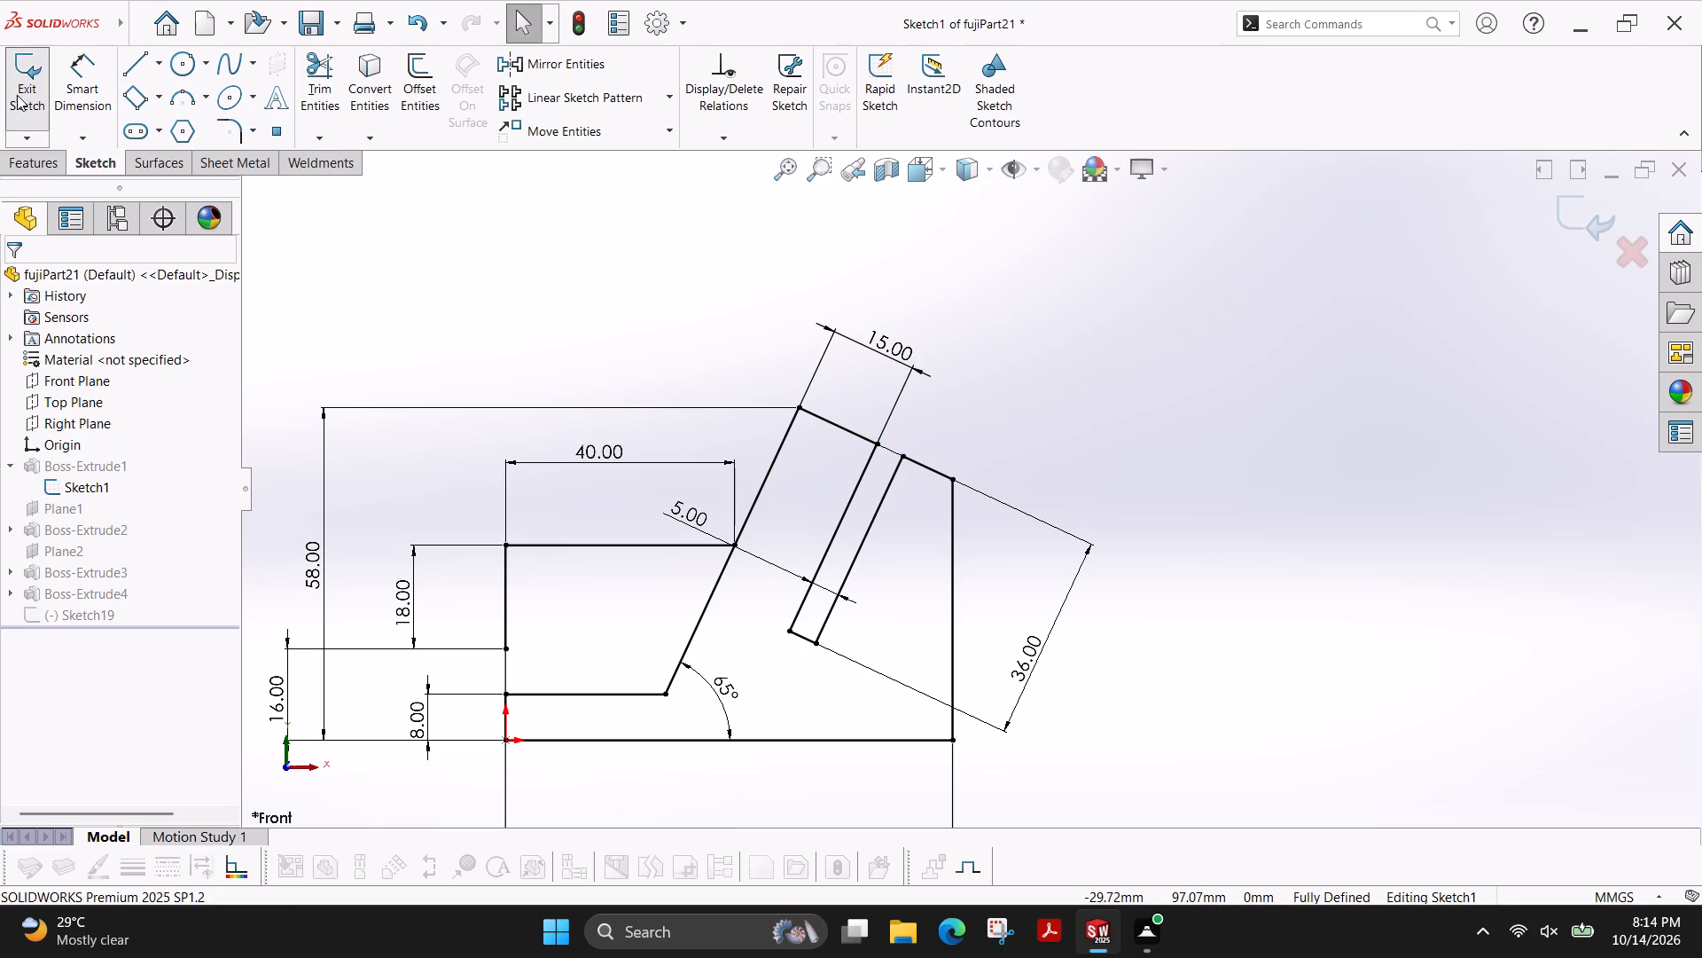
Try to exit the sketch, and examine its contour problems with Check Sketch for Feature and Repair Sketch.
{"action": "left_click", "coordinate": [17, 95]}
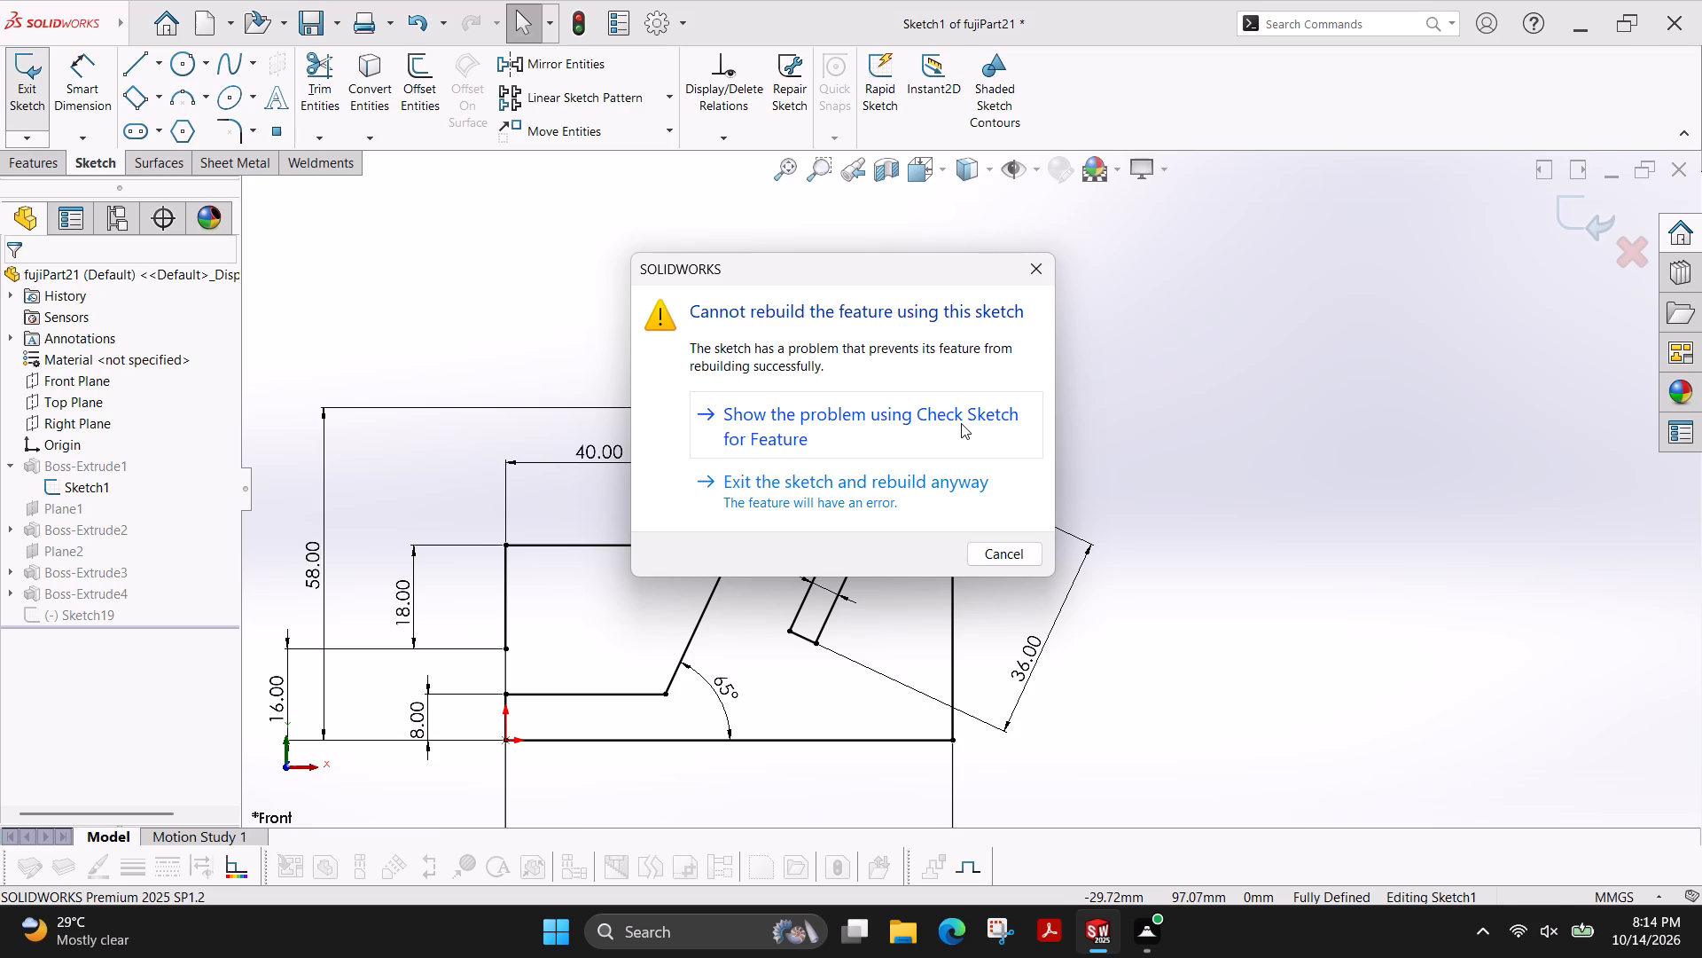
{"action": "left_click", "coordinate": [961, 423]}
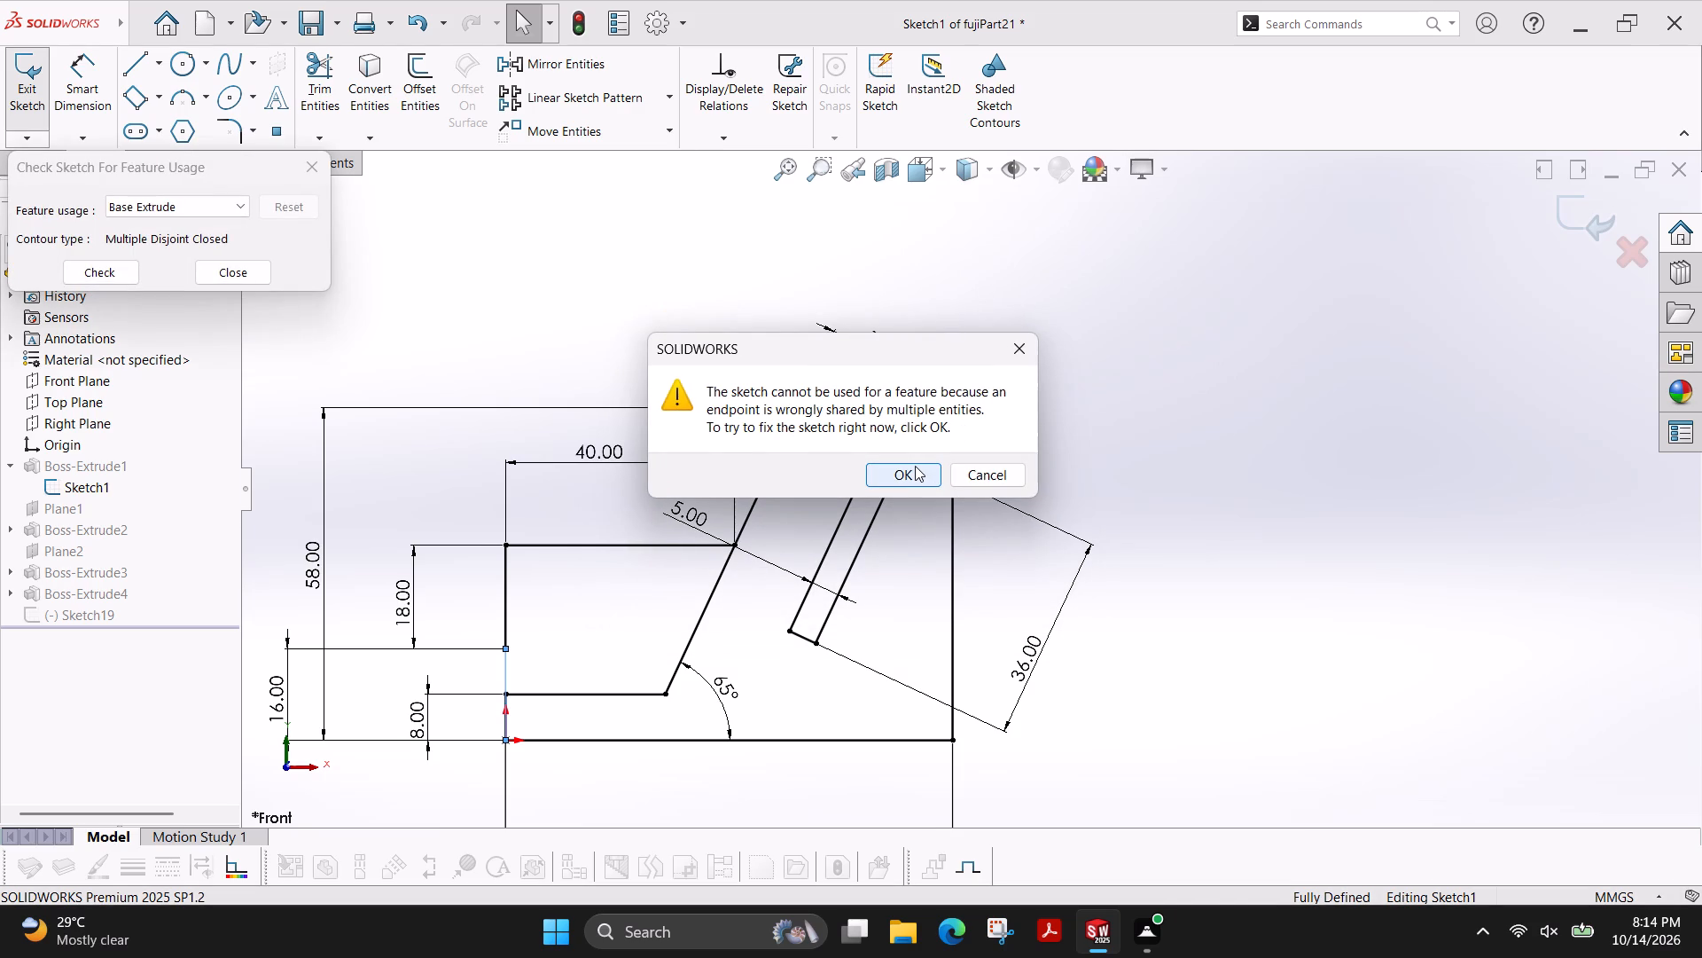
{"action": "left_click", "coordinate": [915, 466]}
{"action": "scroll", "coordinate": [503, 642], "scroll_direction": "down", "scroll_amount": 1}
{"action": "scroll", "coordinate": [503, 642], "scroll_direction": "up", "scroll_amount": 3}
{"action": "scroll", "coordinate": [504, 644], "scroll_direction": "down", "scroll_amount": 3}
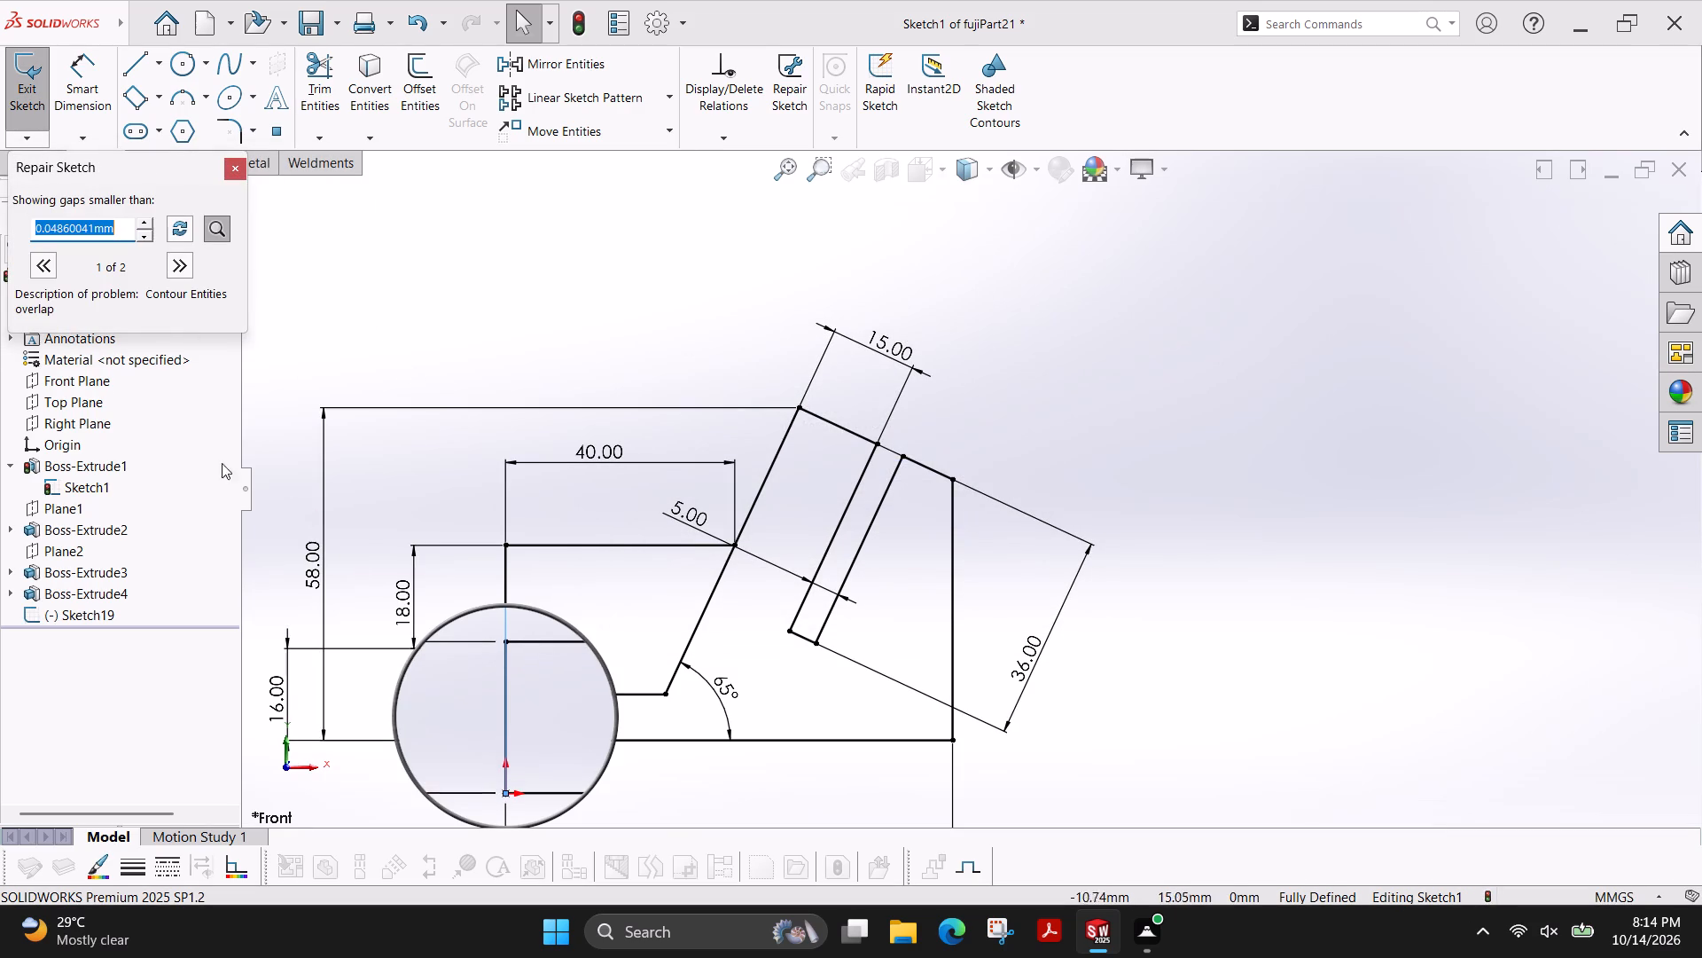
{"action": "scroll", "coordinate": [519, 687], "scroll_direction": "down", "scroll_amount": 3}
{"action": "scroll", "coordinate": [519, 687], "scroll_direction": "up", "scroll_amount": 4}
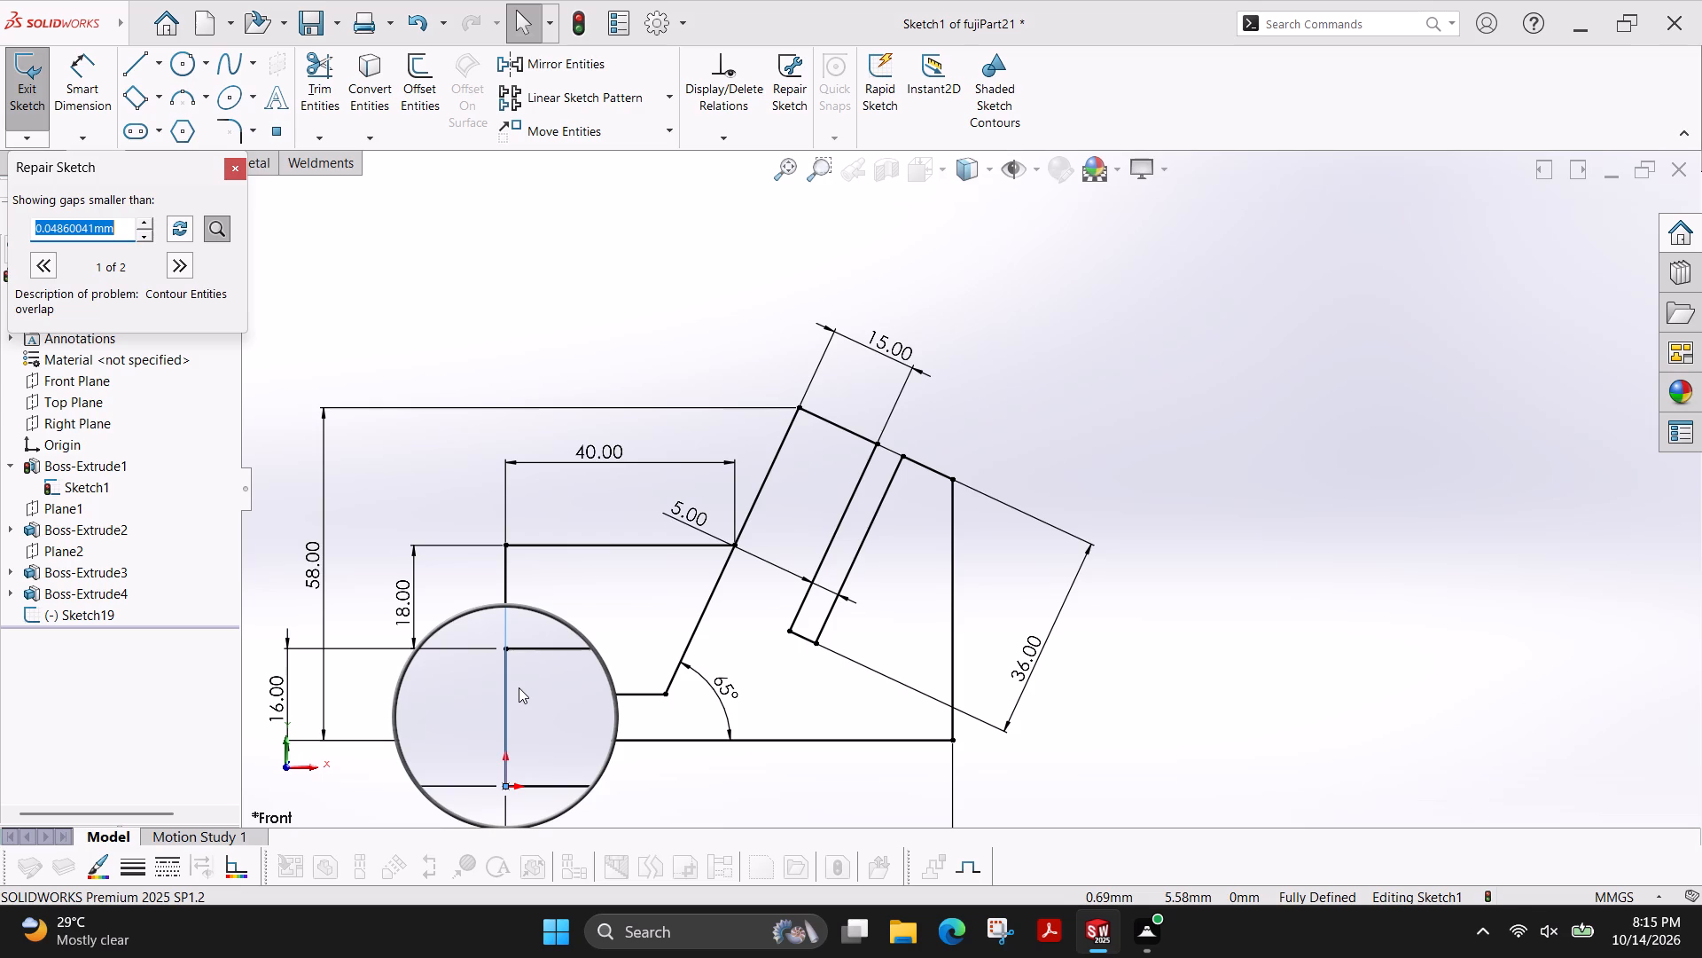
{"action": "scroll", "coordinate": [519, 687], "scroll_direction": "up", "scroll_amount": 4}
{"action": "scroll", "coordinate": [518, 687], "scroll_direction": "down", "scroll_amount": 3}
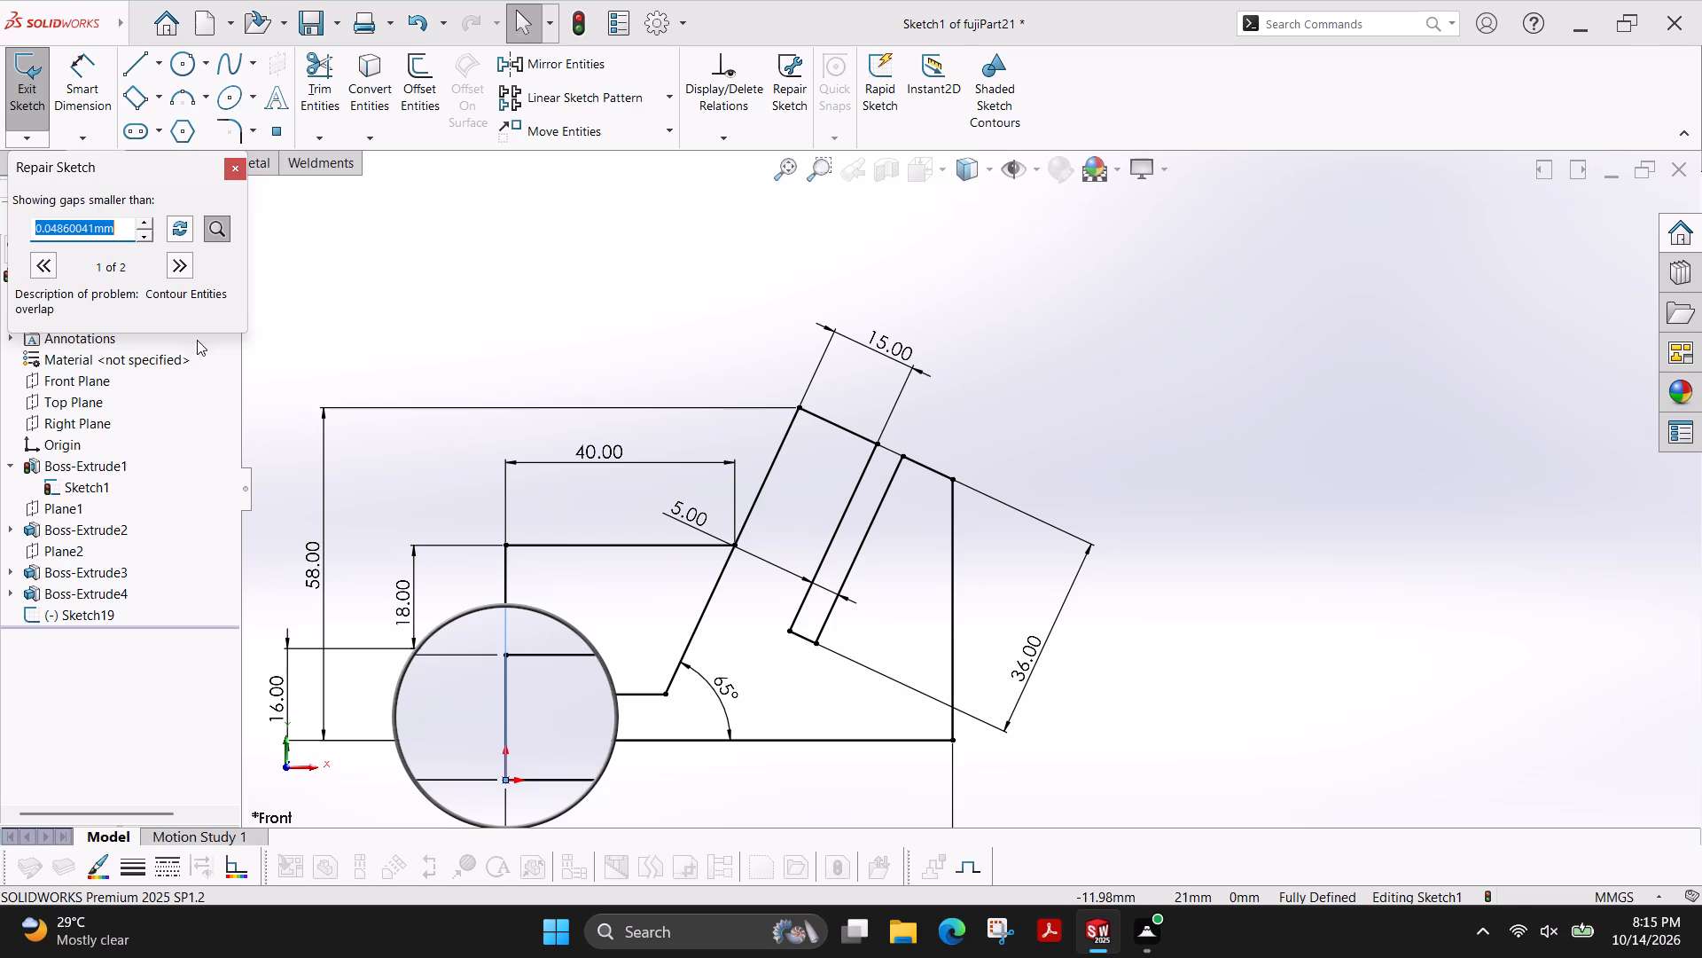
{"action": "left_click", "coordinate": [178, 271]}
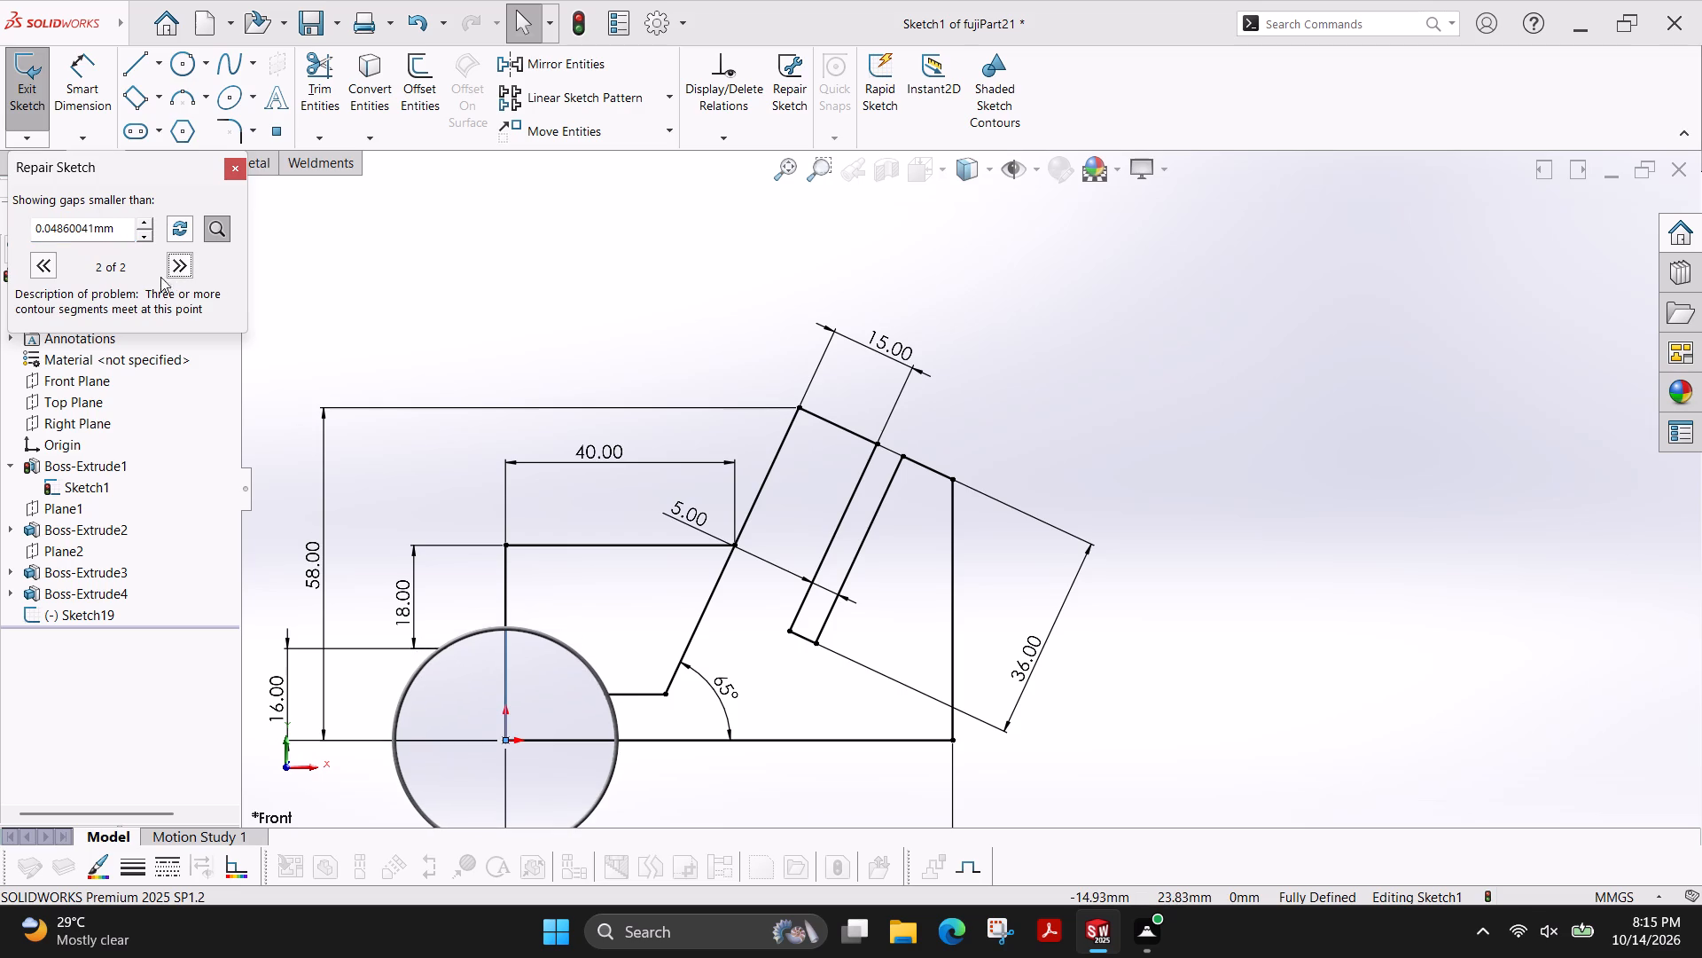
{"action": "left_click", "coordinate": [53, 260]}
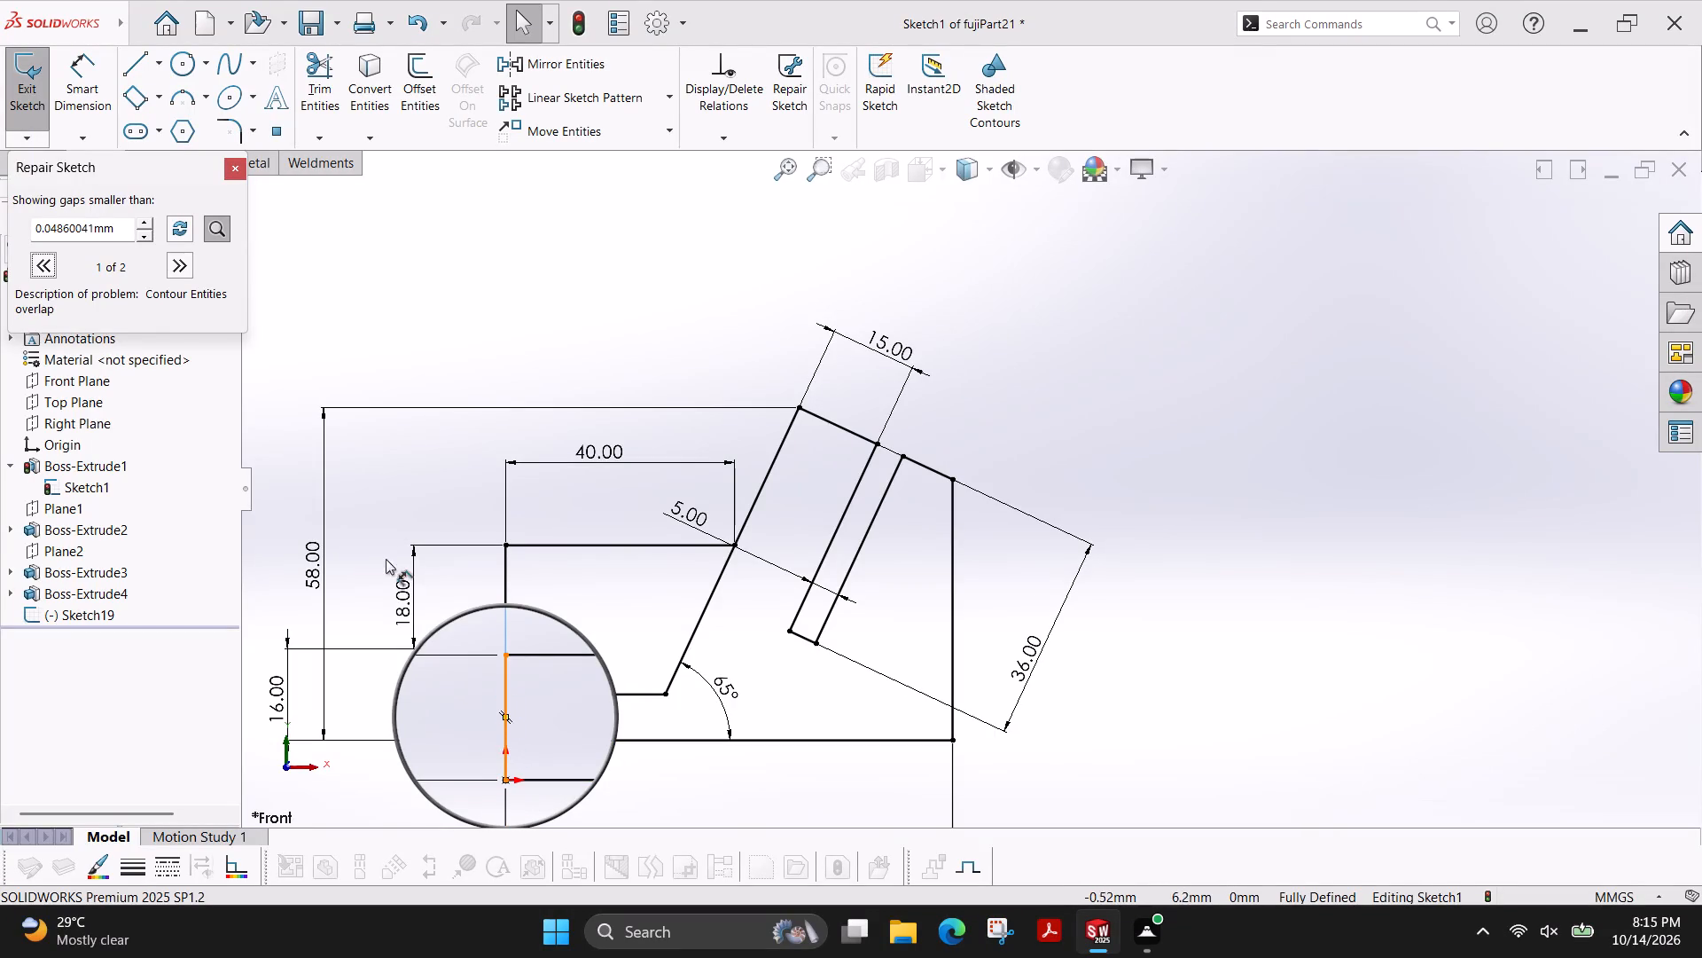
{"action": "left_click", "coordinate": [235, 170]}
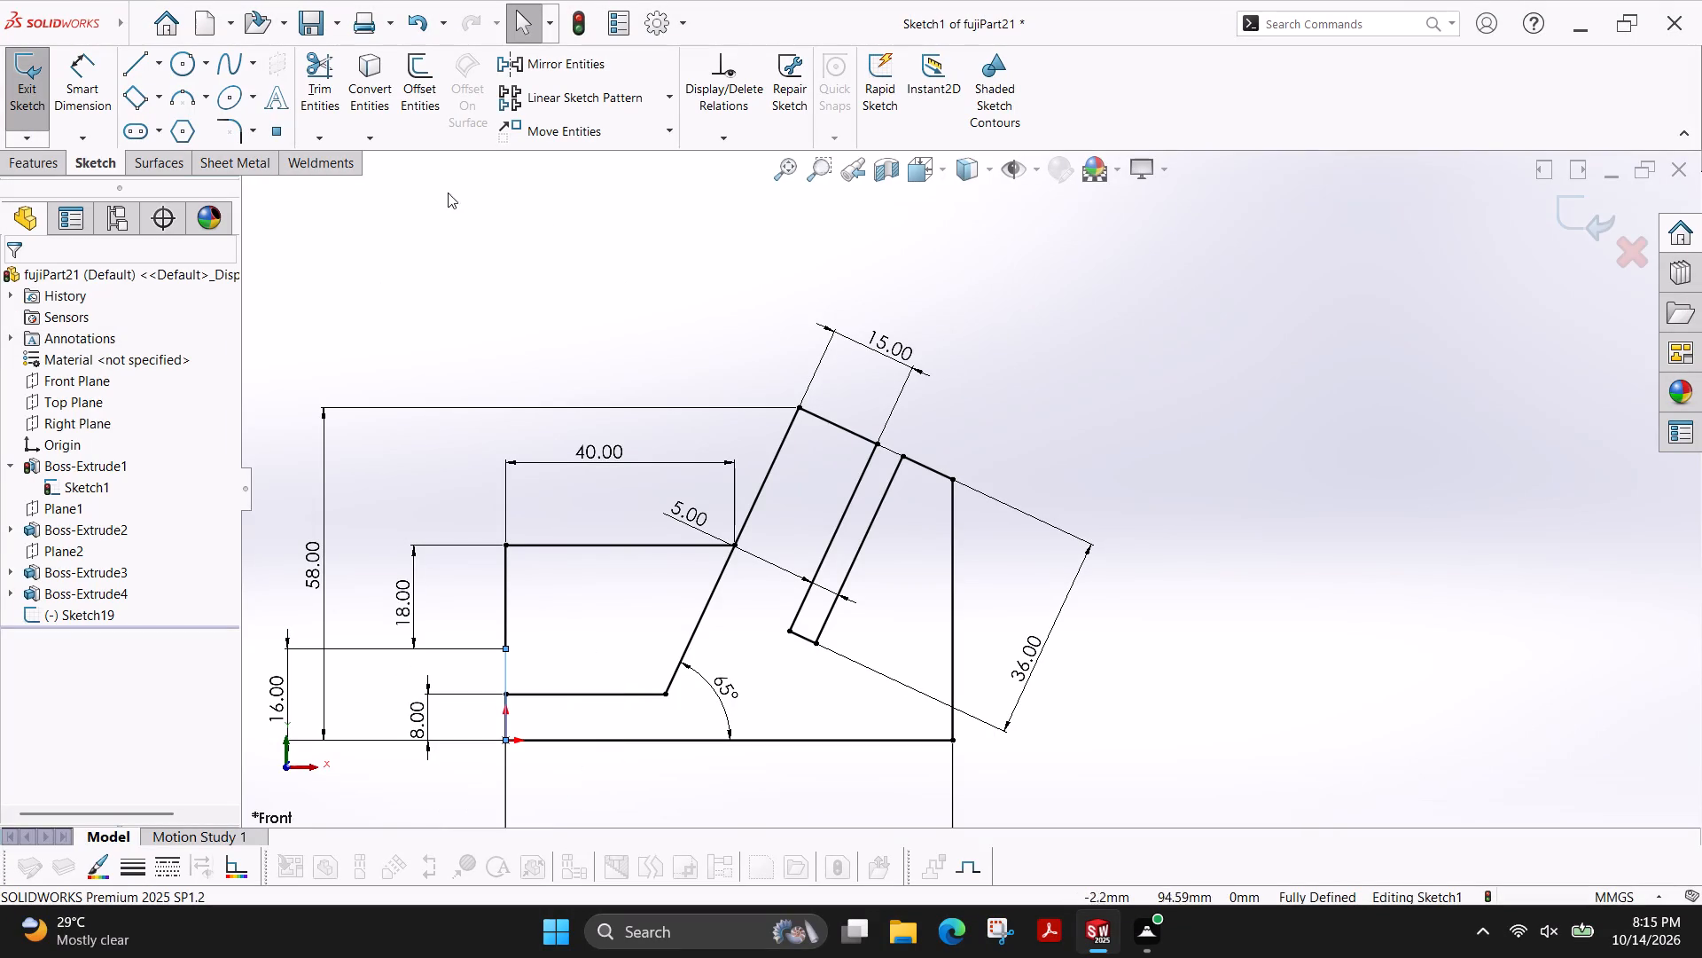
{"action": "left_click", "coordinate": [31, 83]}
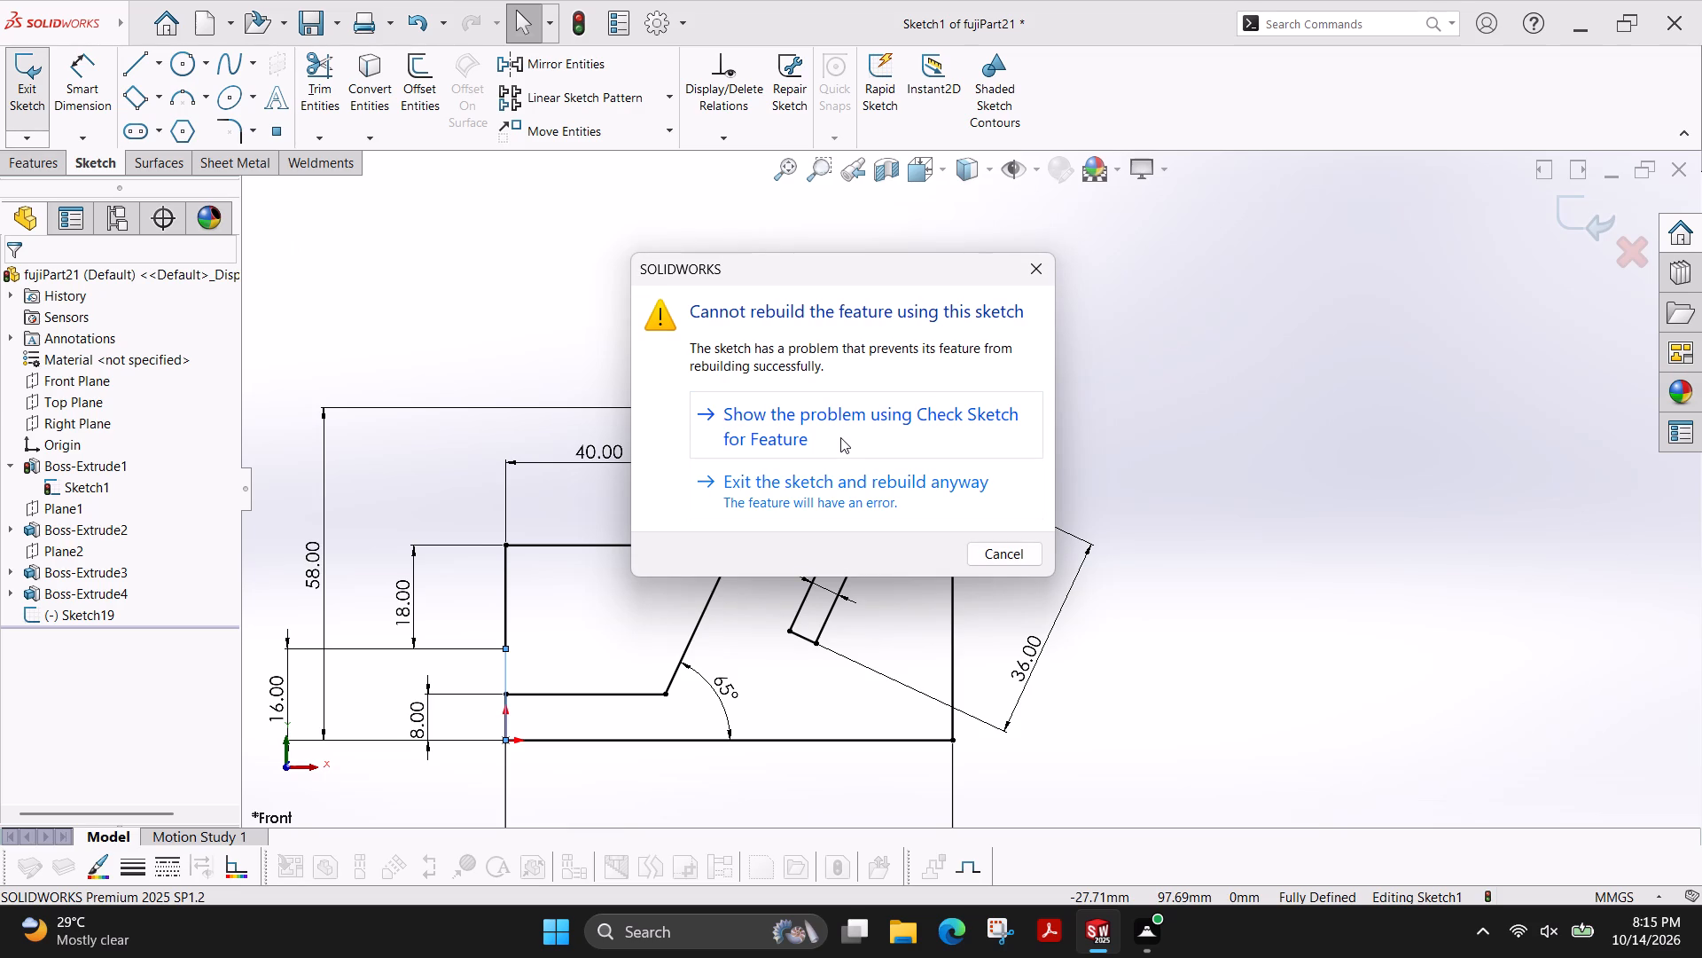
{"action": "left_click", "coordinate": [1032, 271]}
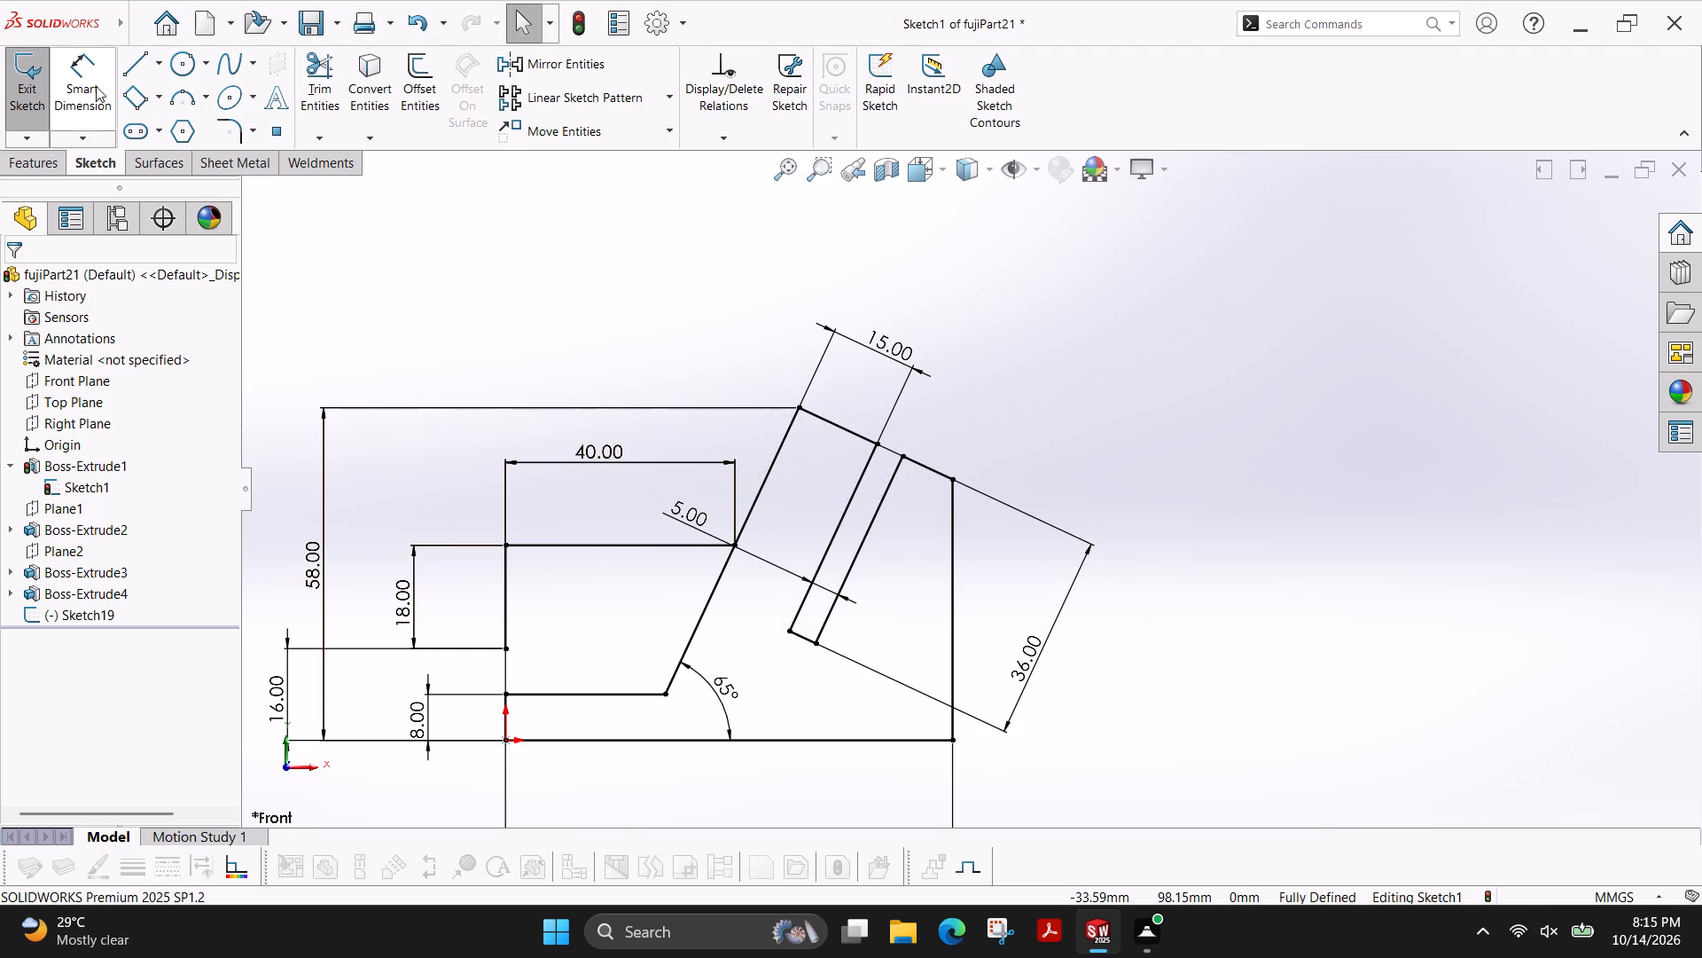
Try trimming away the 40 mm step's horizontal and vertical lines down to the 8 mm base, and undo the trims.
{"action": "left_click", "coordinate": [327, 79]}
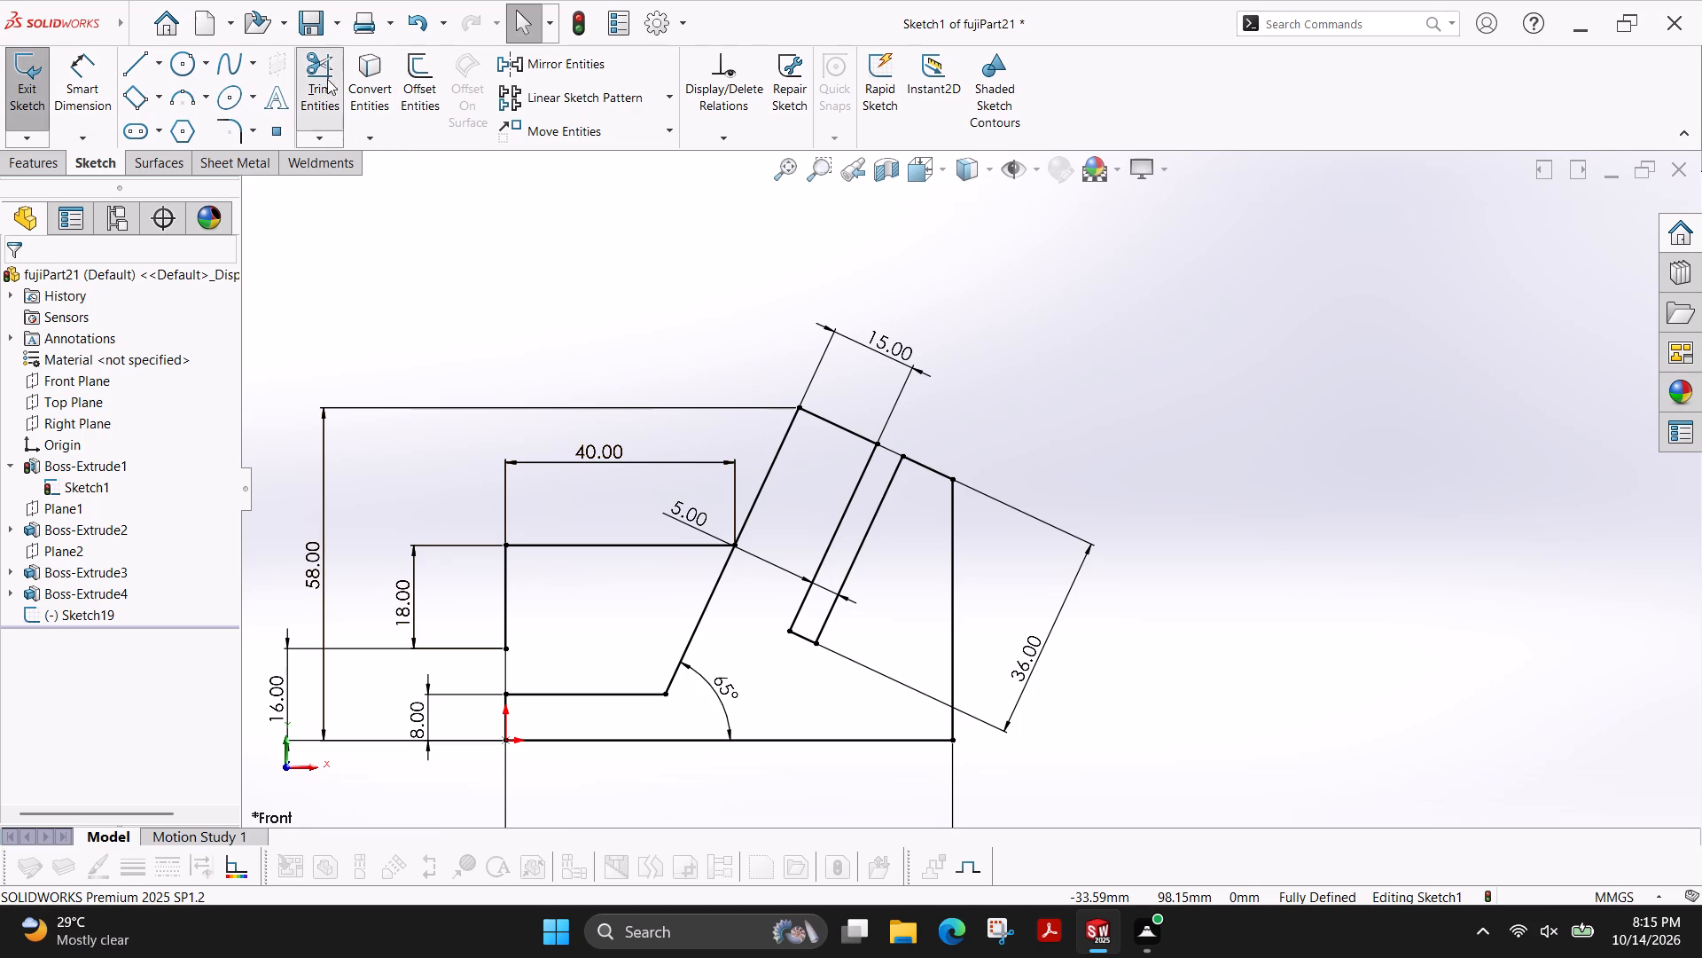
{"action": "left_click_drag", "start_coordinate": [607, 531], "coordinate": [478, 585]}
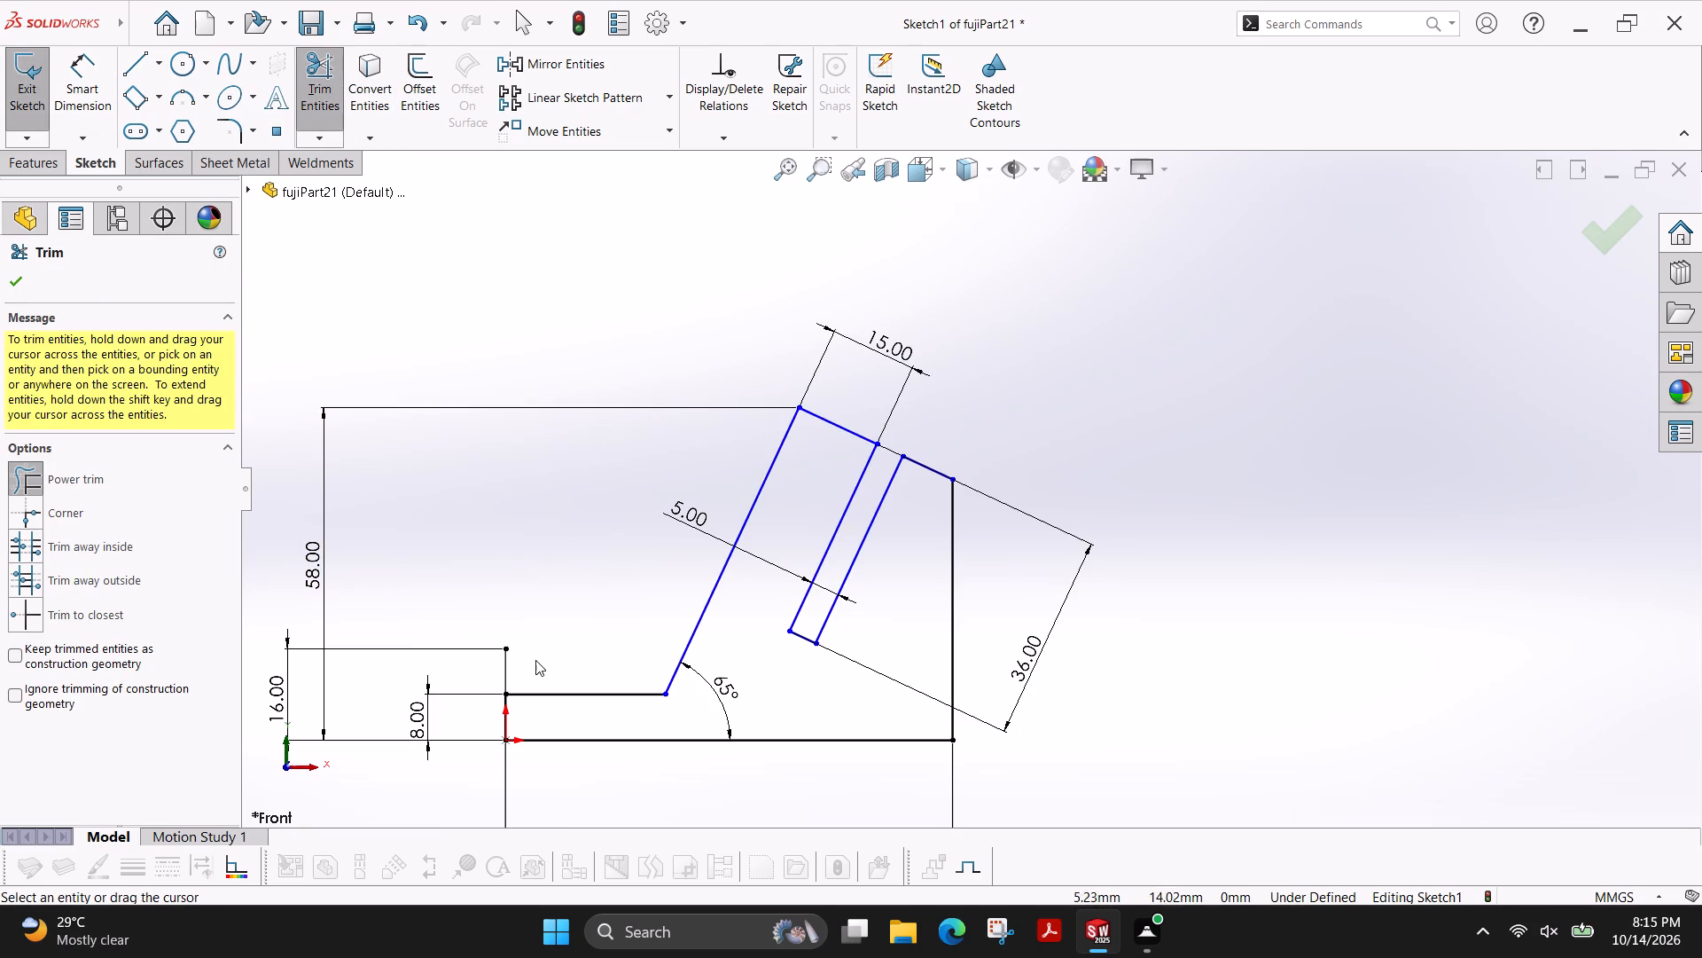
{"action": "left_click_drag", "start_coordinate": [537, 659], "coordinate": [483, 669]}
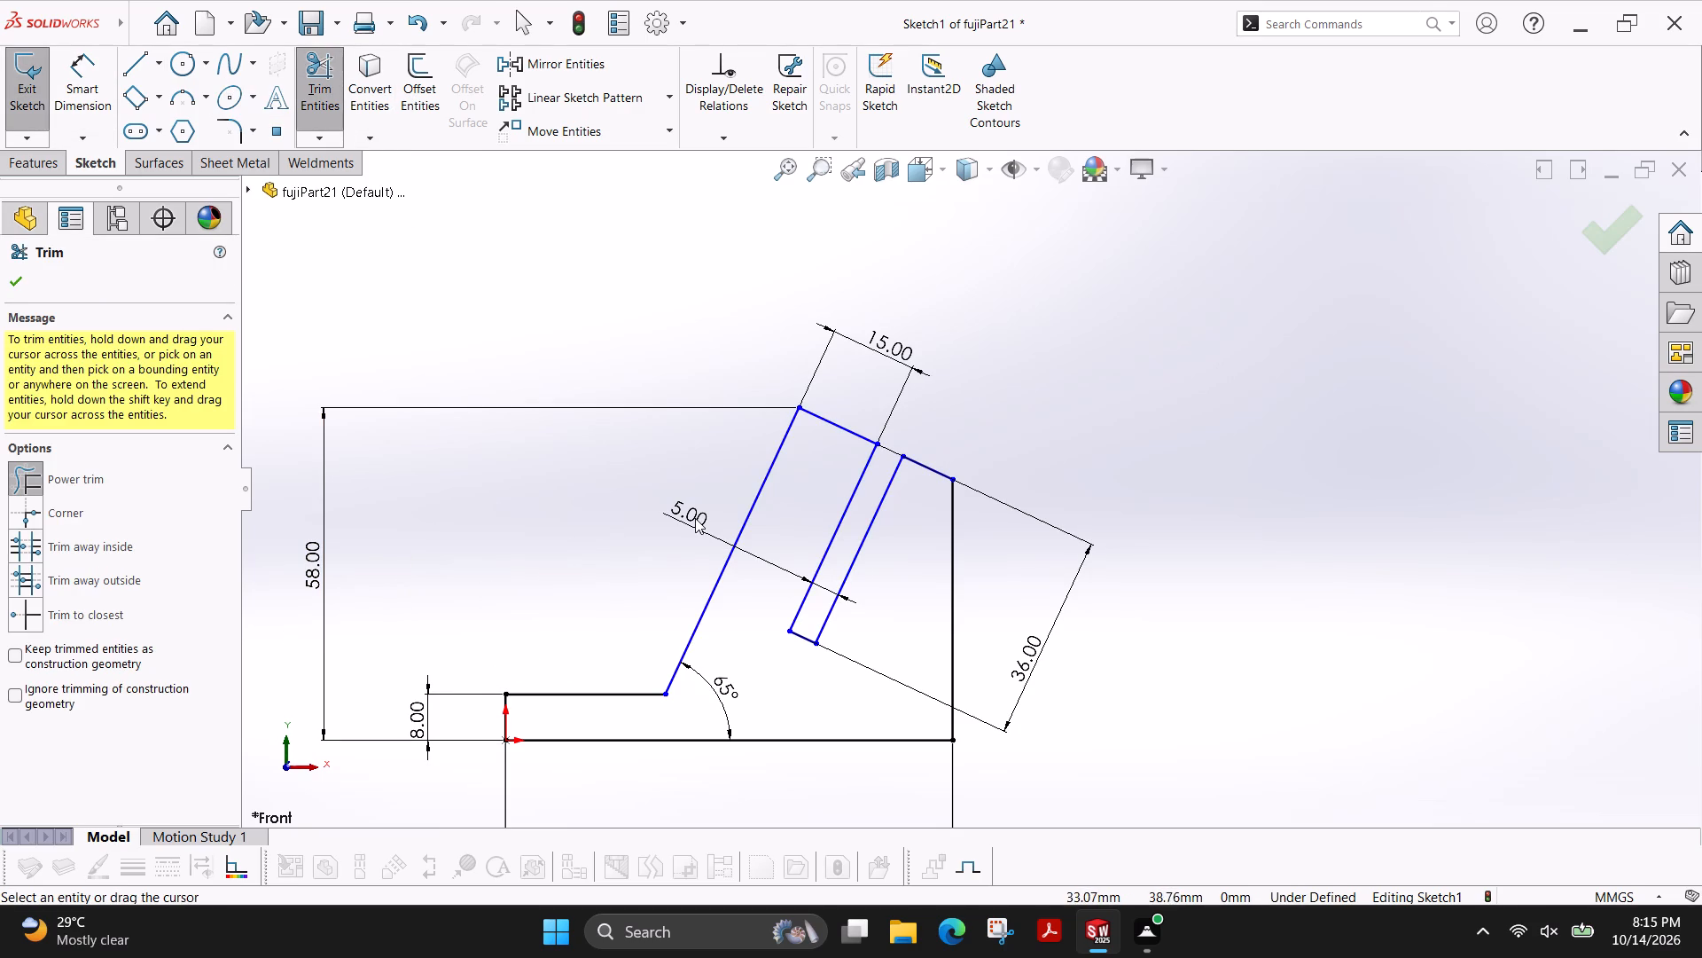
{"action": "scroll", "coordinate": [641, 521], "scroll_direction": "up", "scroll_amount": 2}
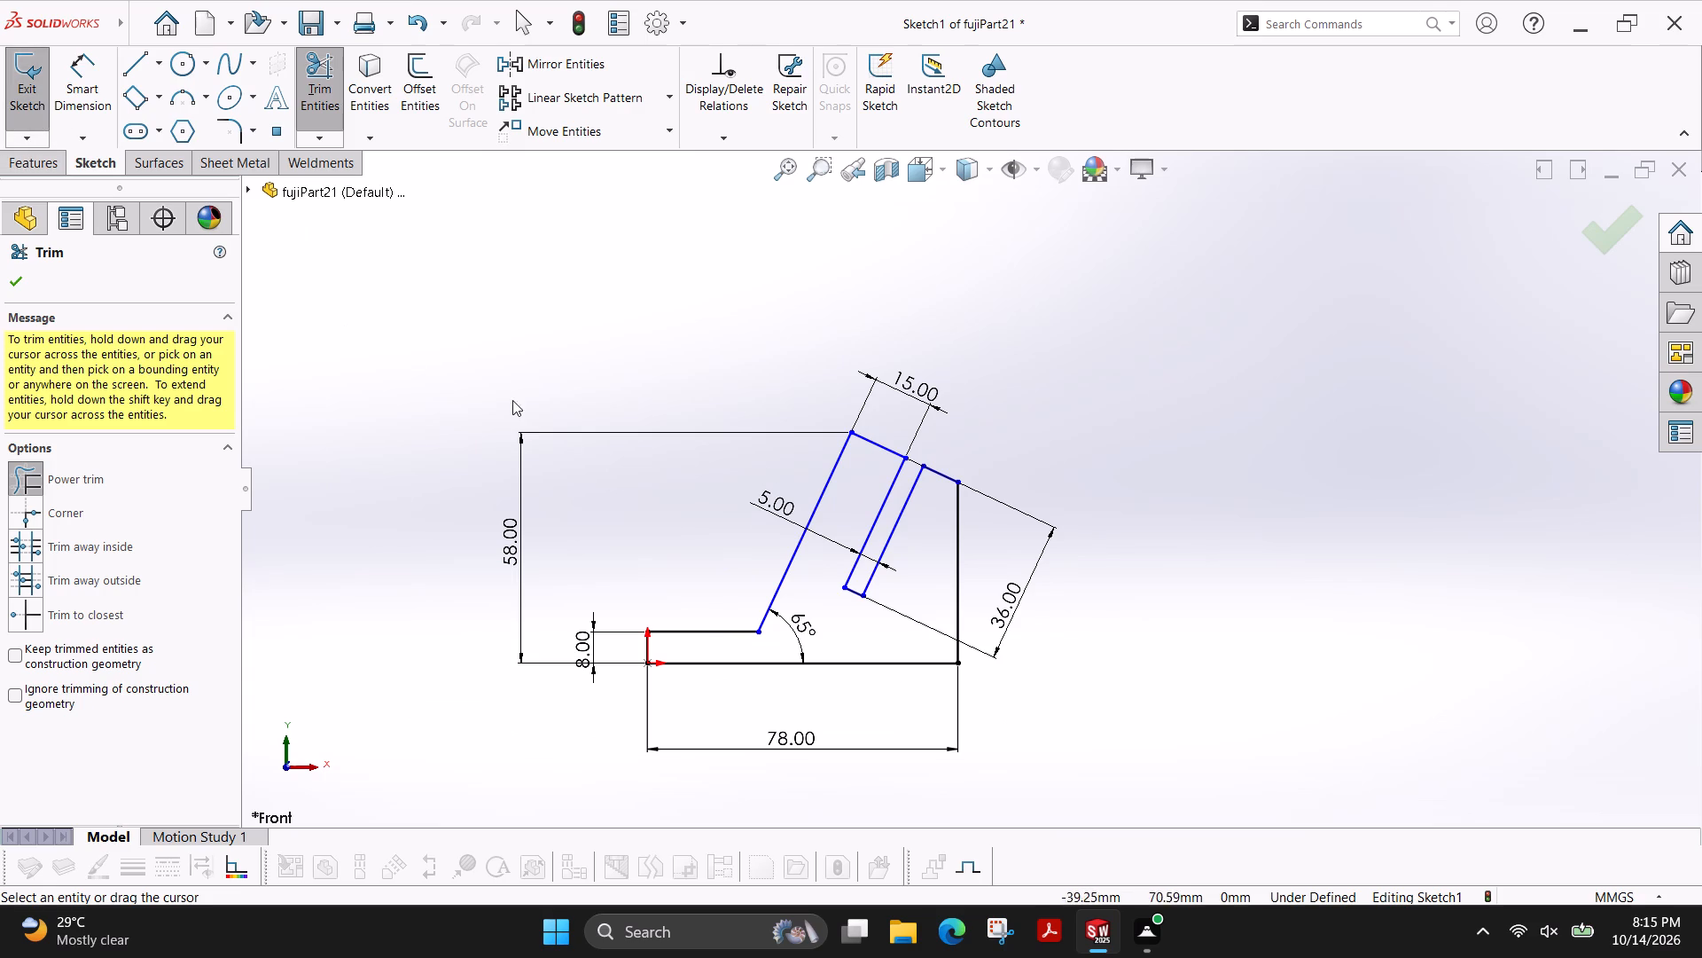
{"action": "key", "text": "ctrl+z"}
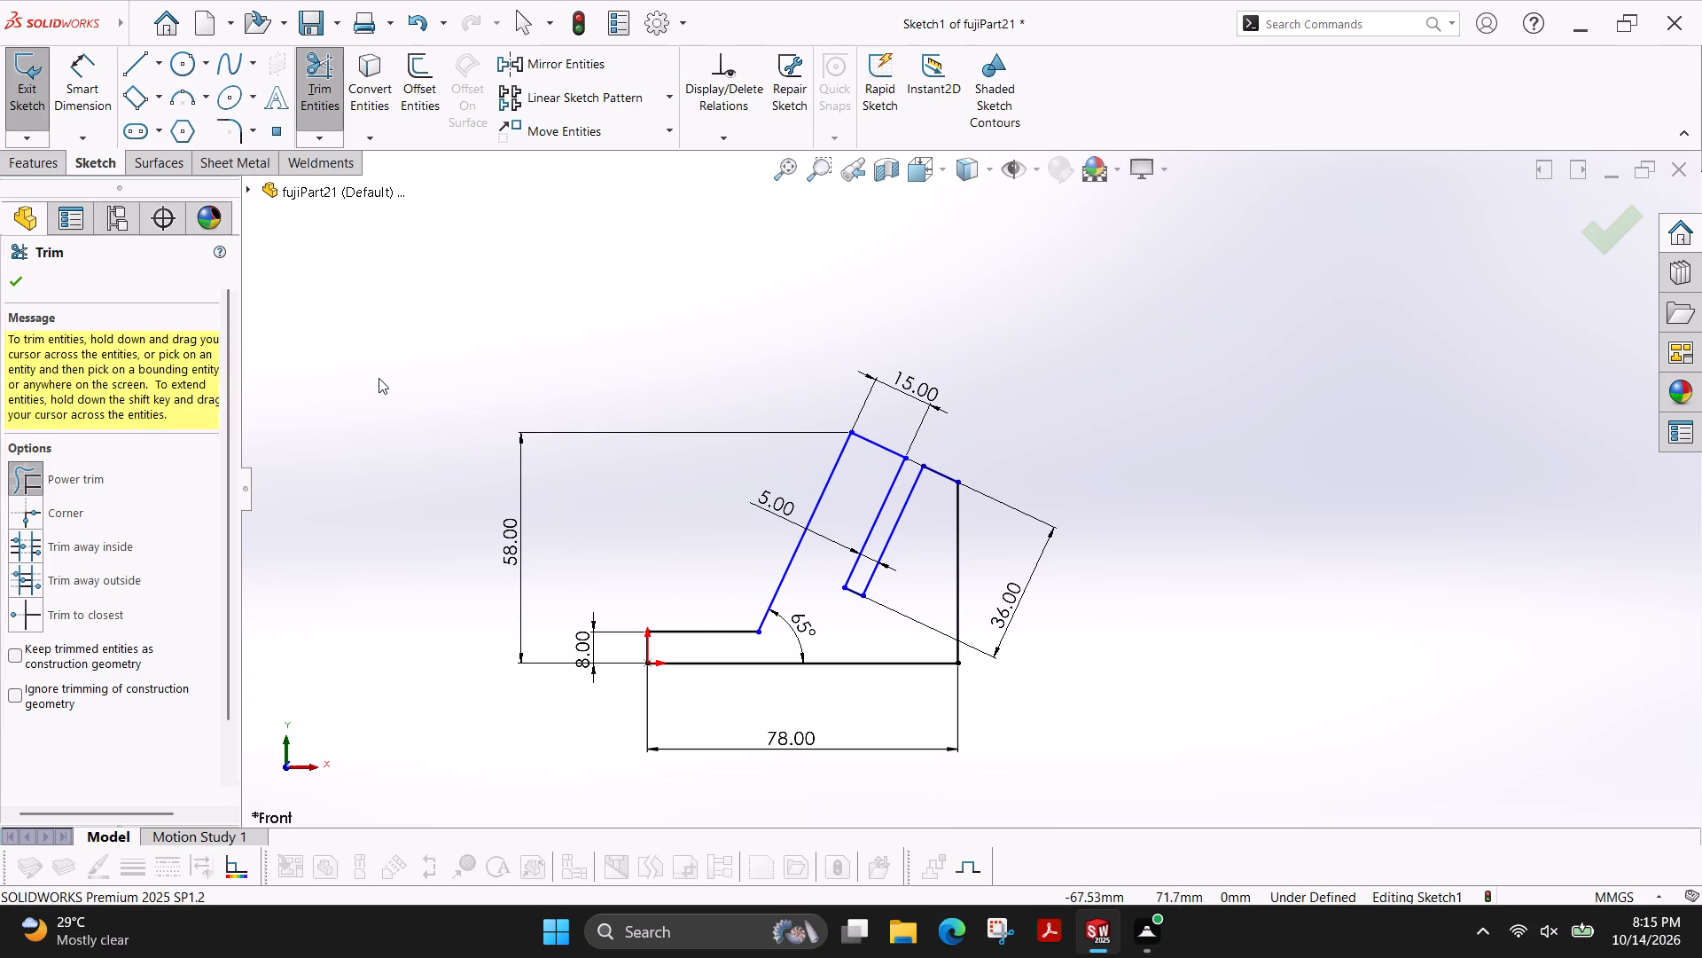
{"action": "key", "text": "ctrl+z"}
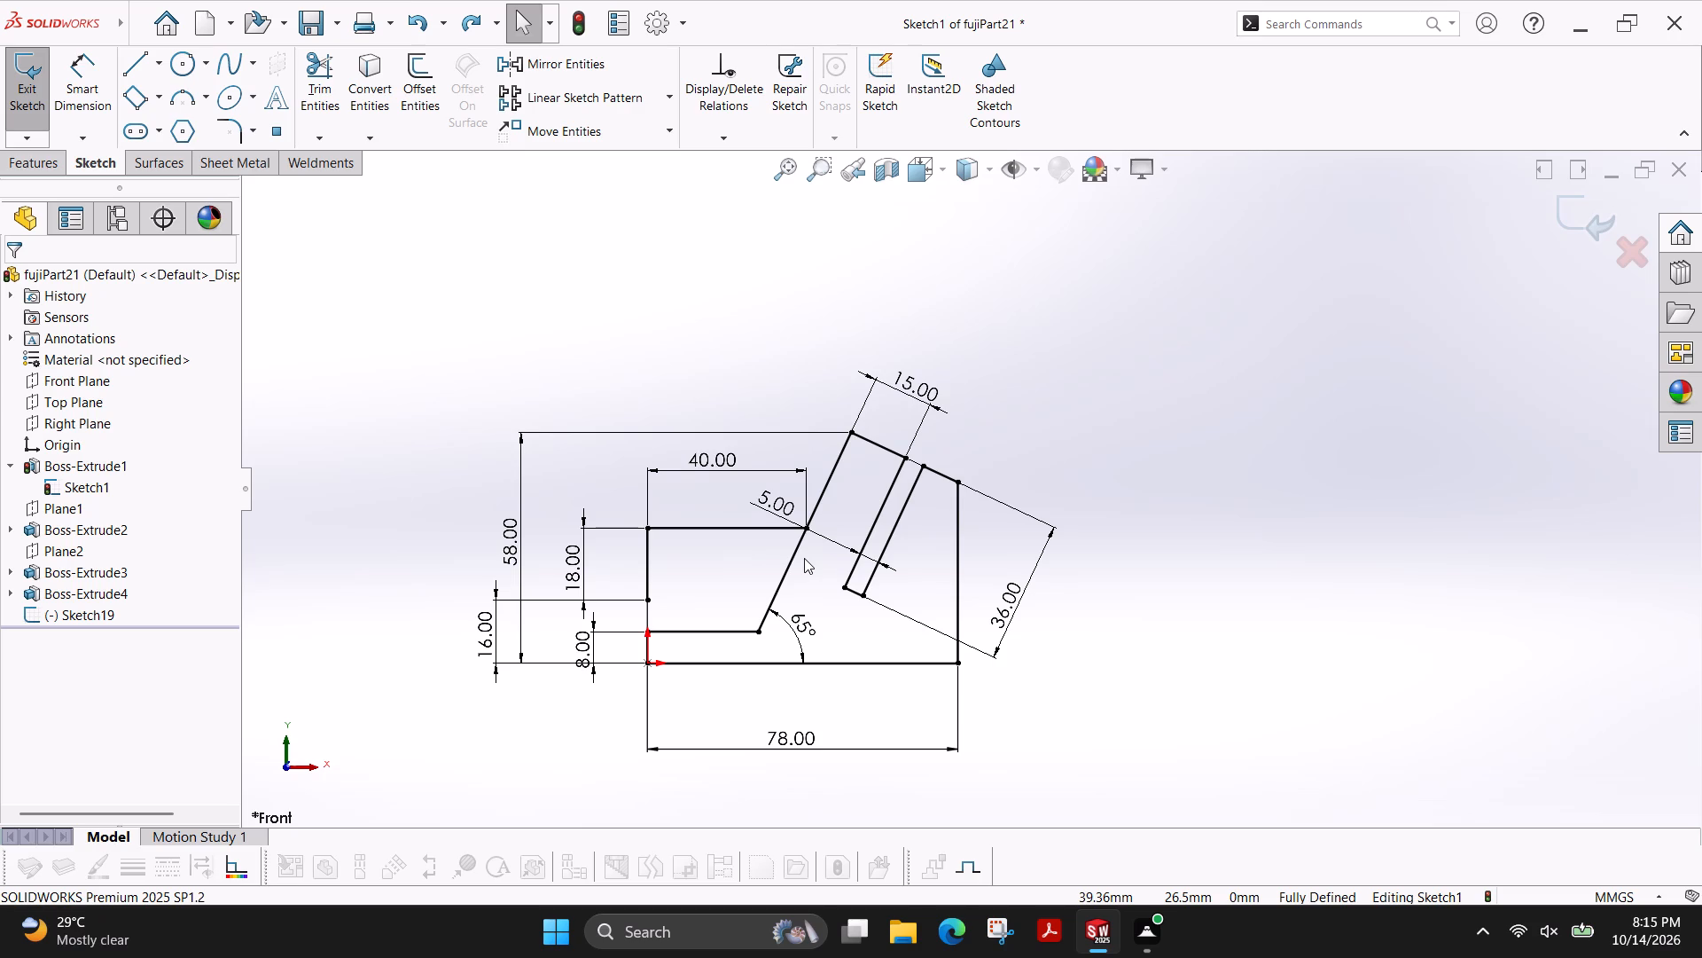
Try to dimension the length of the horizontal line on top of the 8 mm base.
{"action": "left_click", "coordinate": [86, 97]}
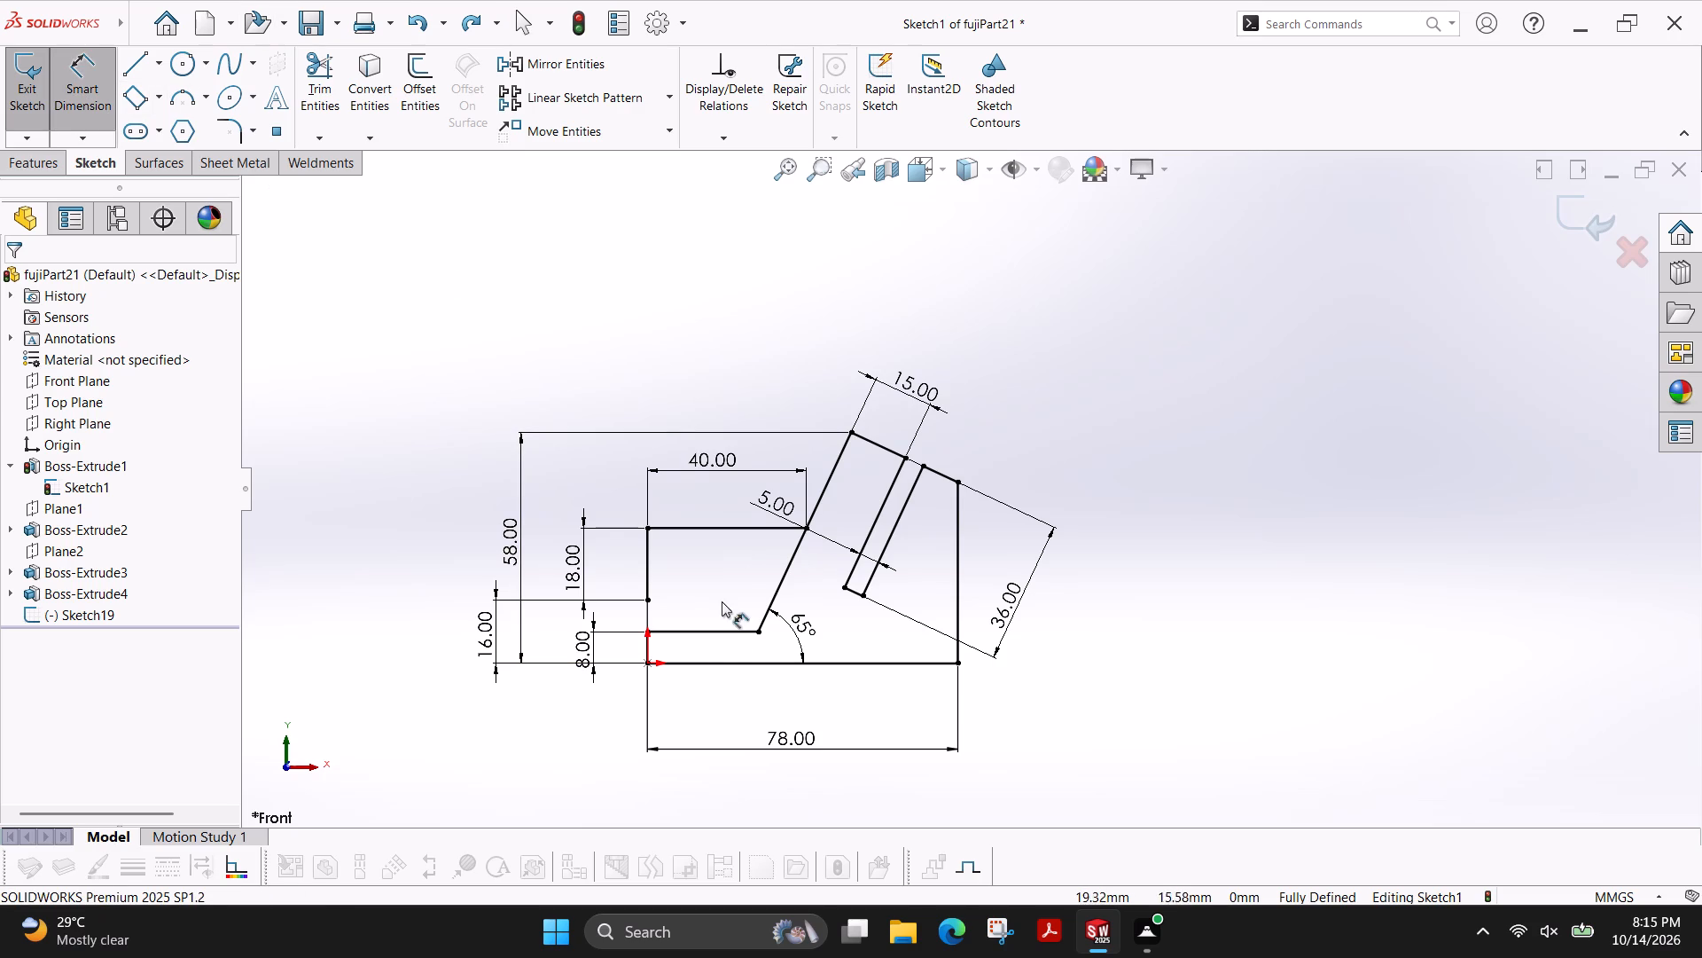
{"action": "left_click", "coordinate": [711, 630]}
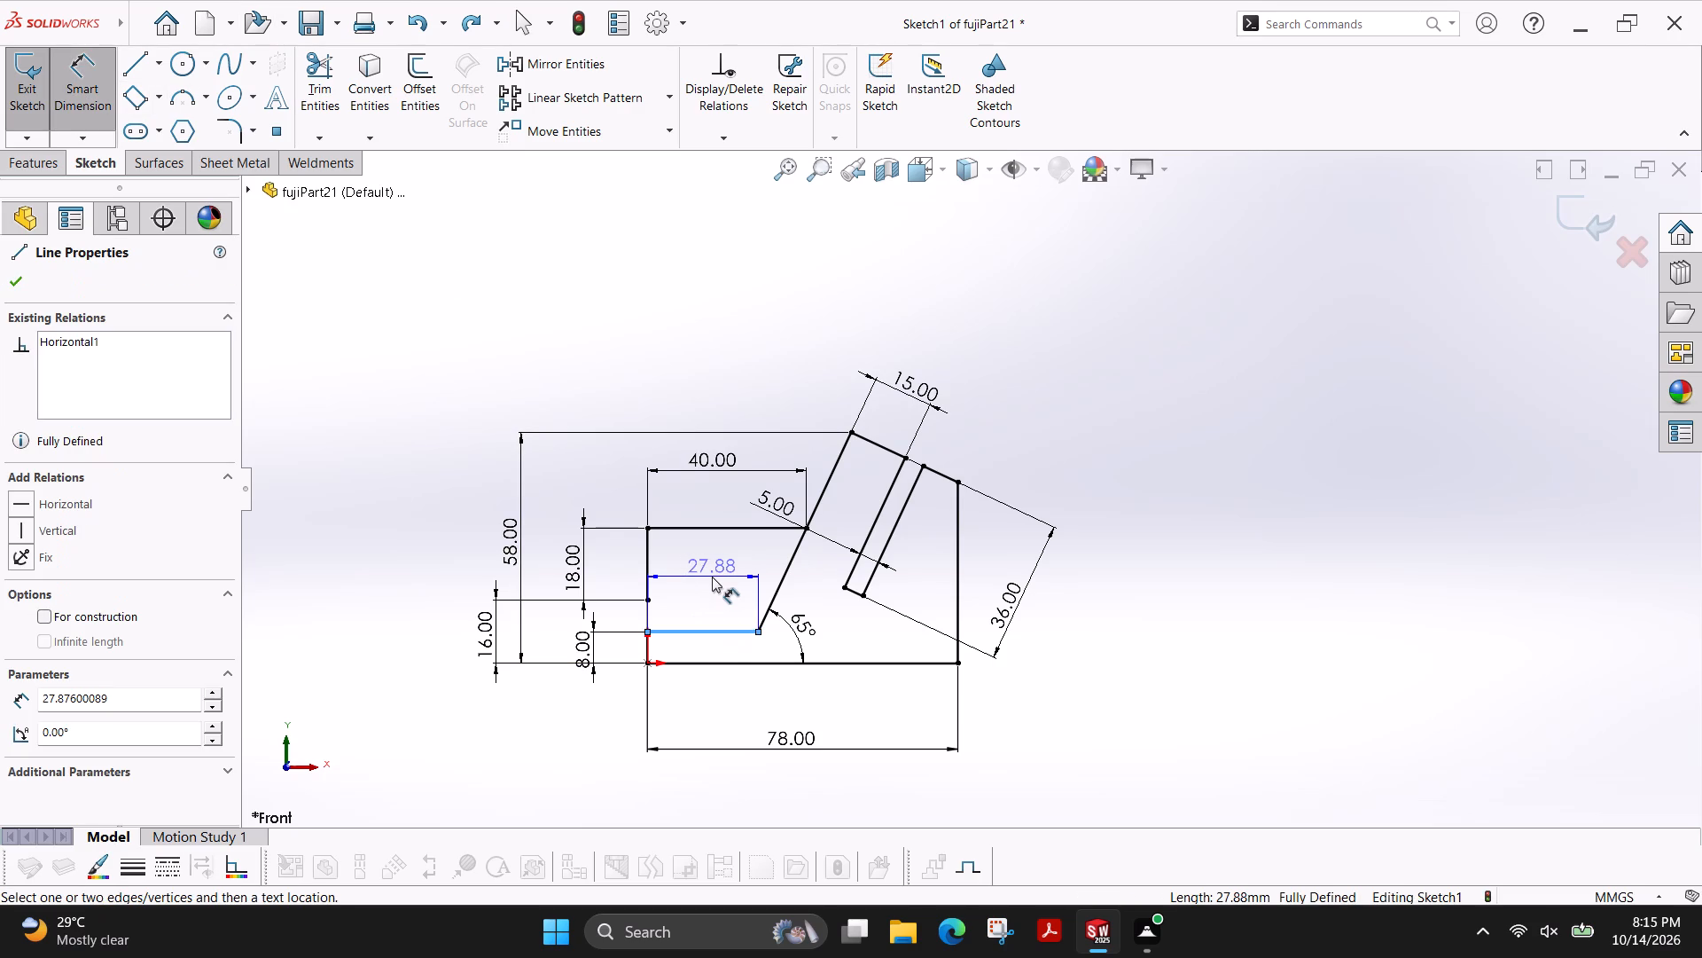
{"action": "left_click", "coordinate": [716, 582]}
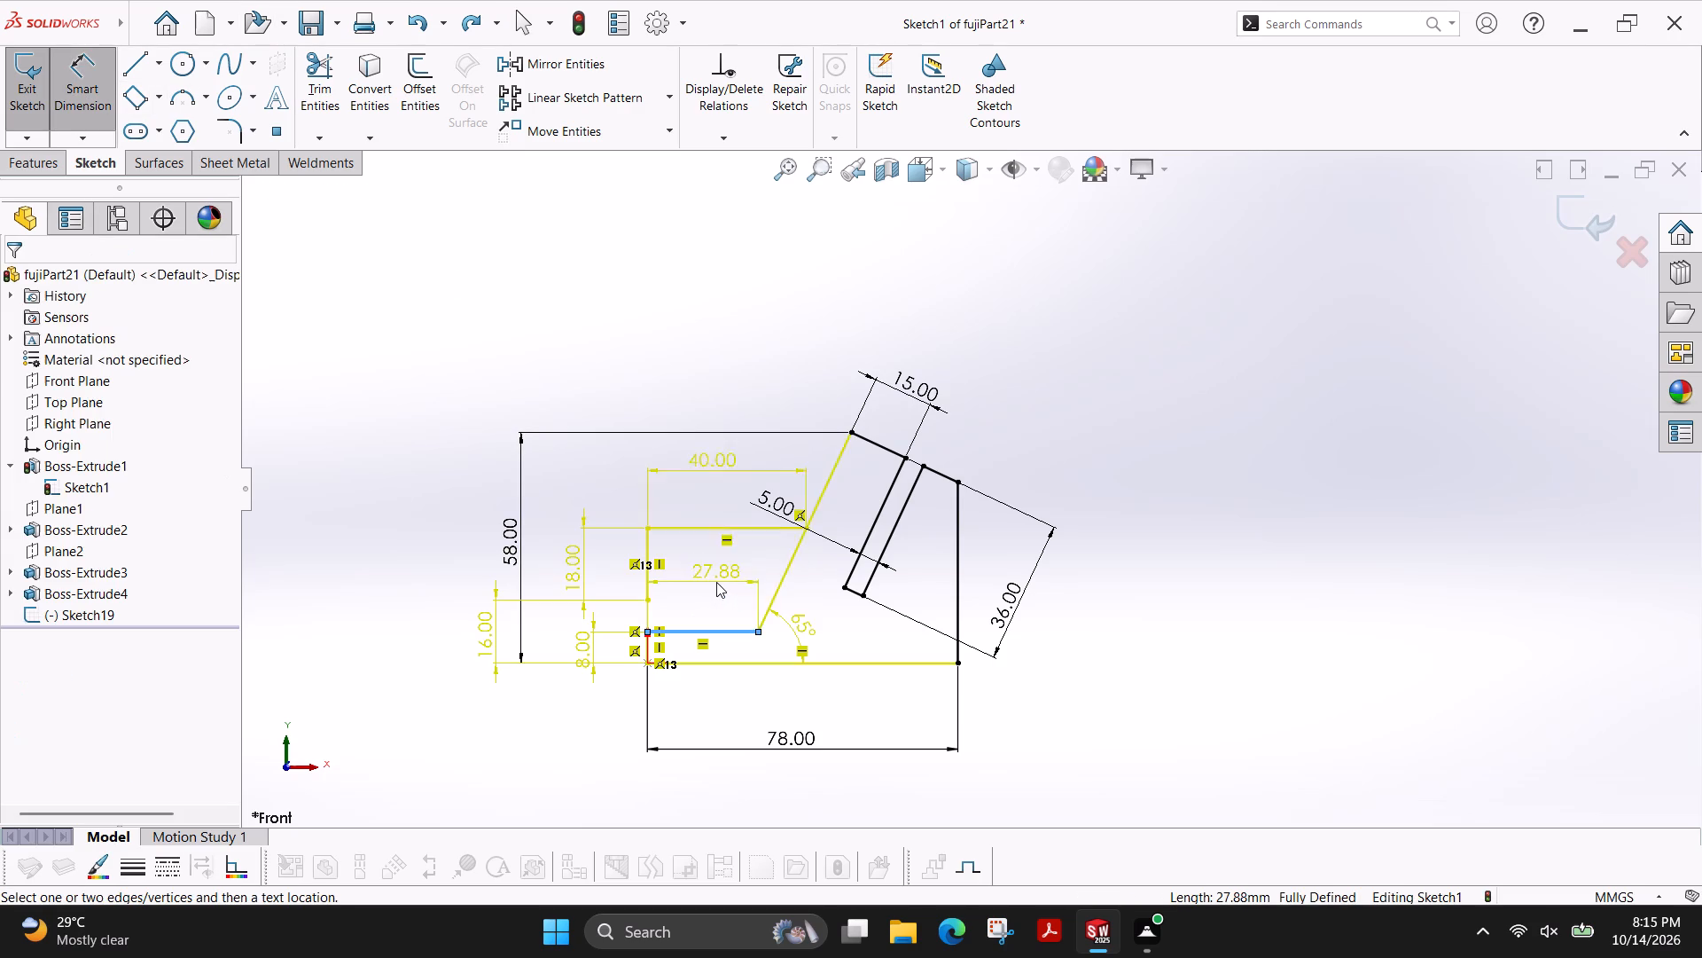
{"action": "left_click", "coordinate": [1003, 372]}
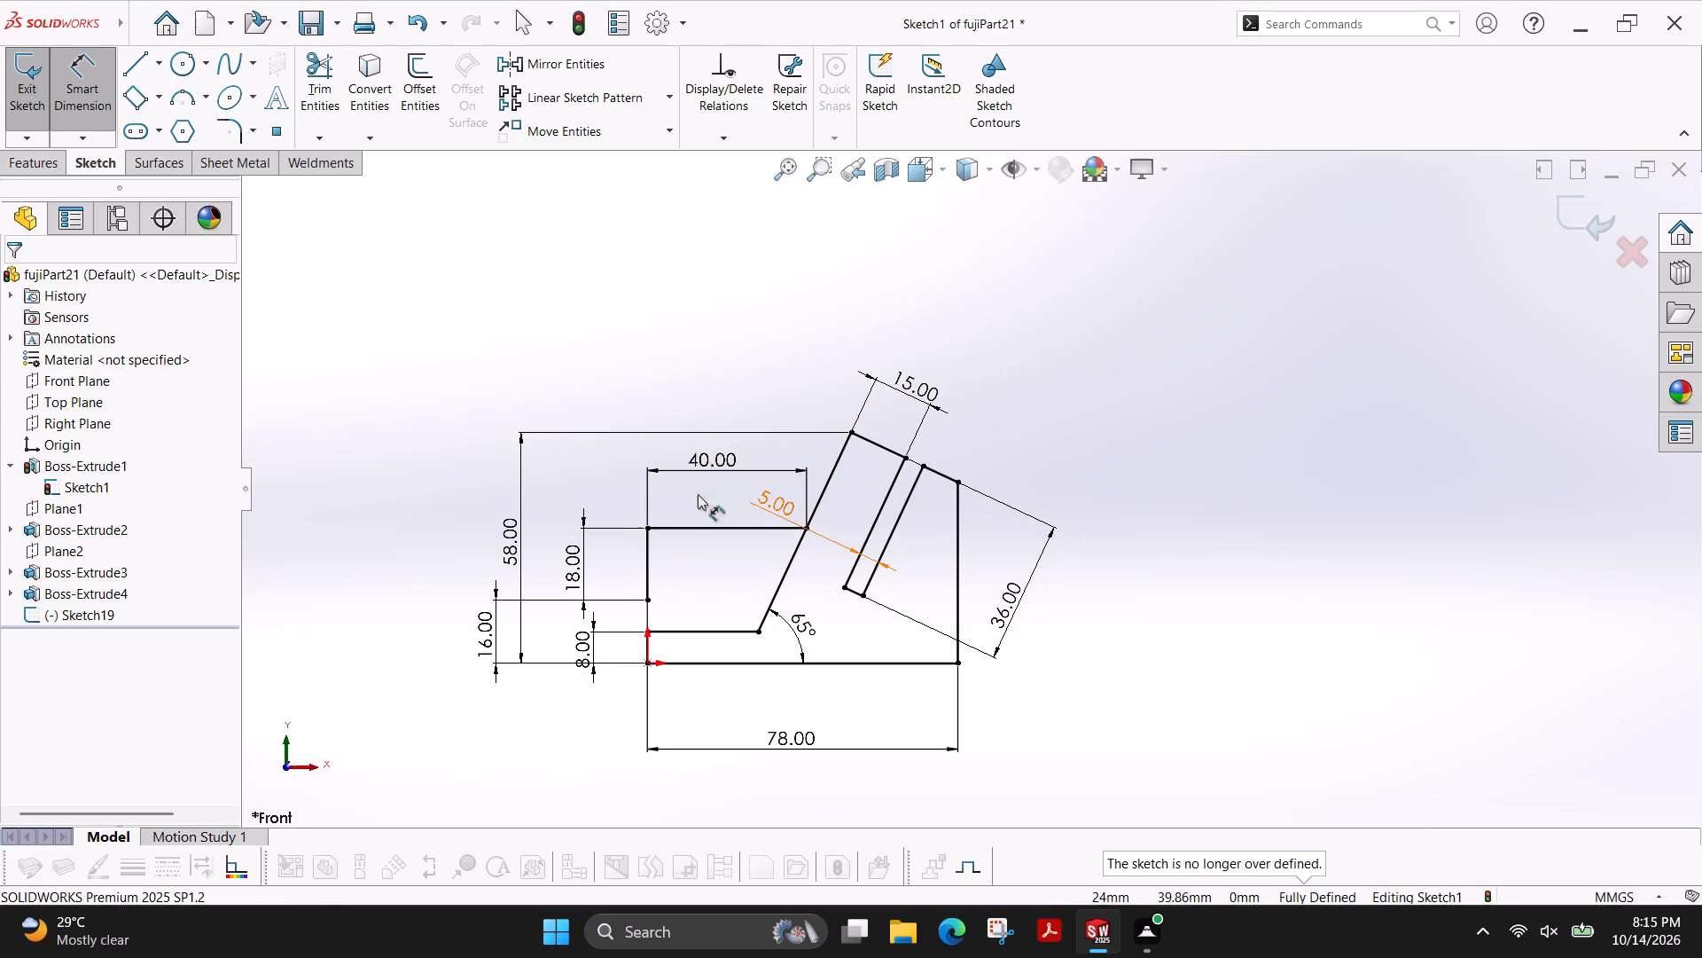
Trim away the 40 mm step's horizontal and vertical lines and the leftover stub above the 8 mm base.
{"action": "left_click", "coordinate": [315, 78]}
{"action": "left_click_drag", "start_coordinate": [725, 502], "coordinate": [636, 567]}
{"action": "left_click_drag", "start_coordinate": [676, 588], "coordinate": [652, 604]}
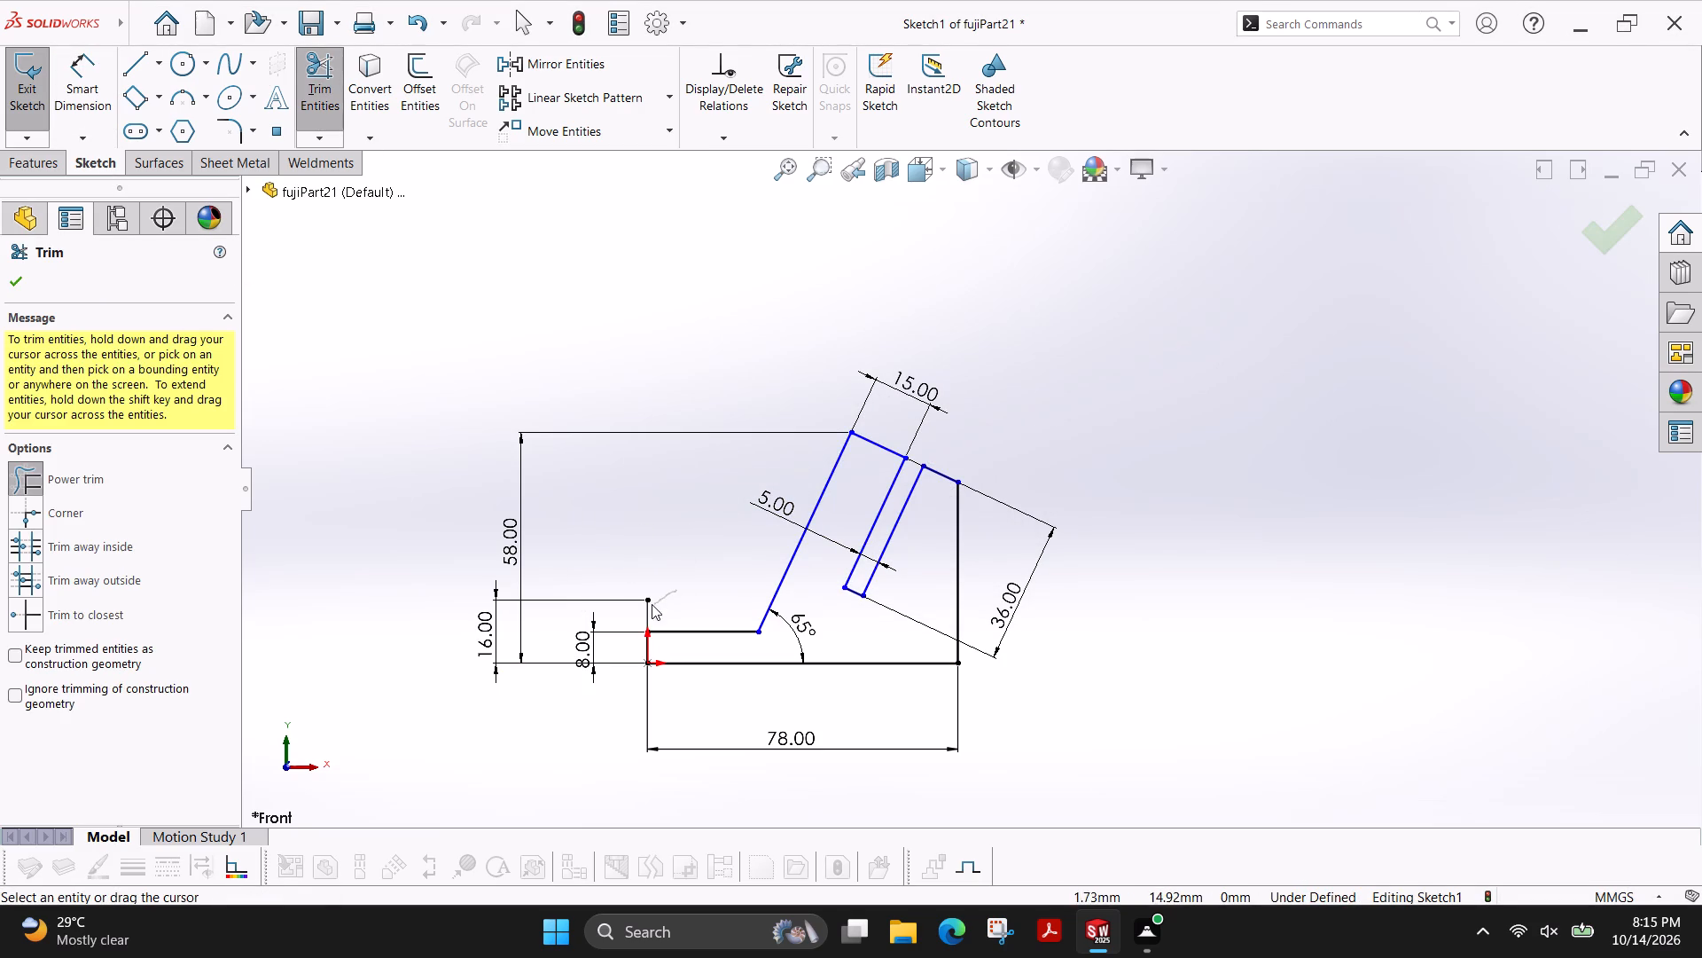
{"action": "left_click_drag", "start_coordinate": [652, 604], "coordinate": [628, 615]}
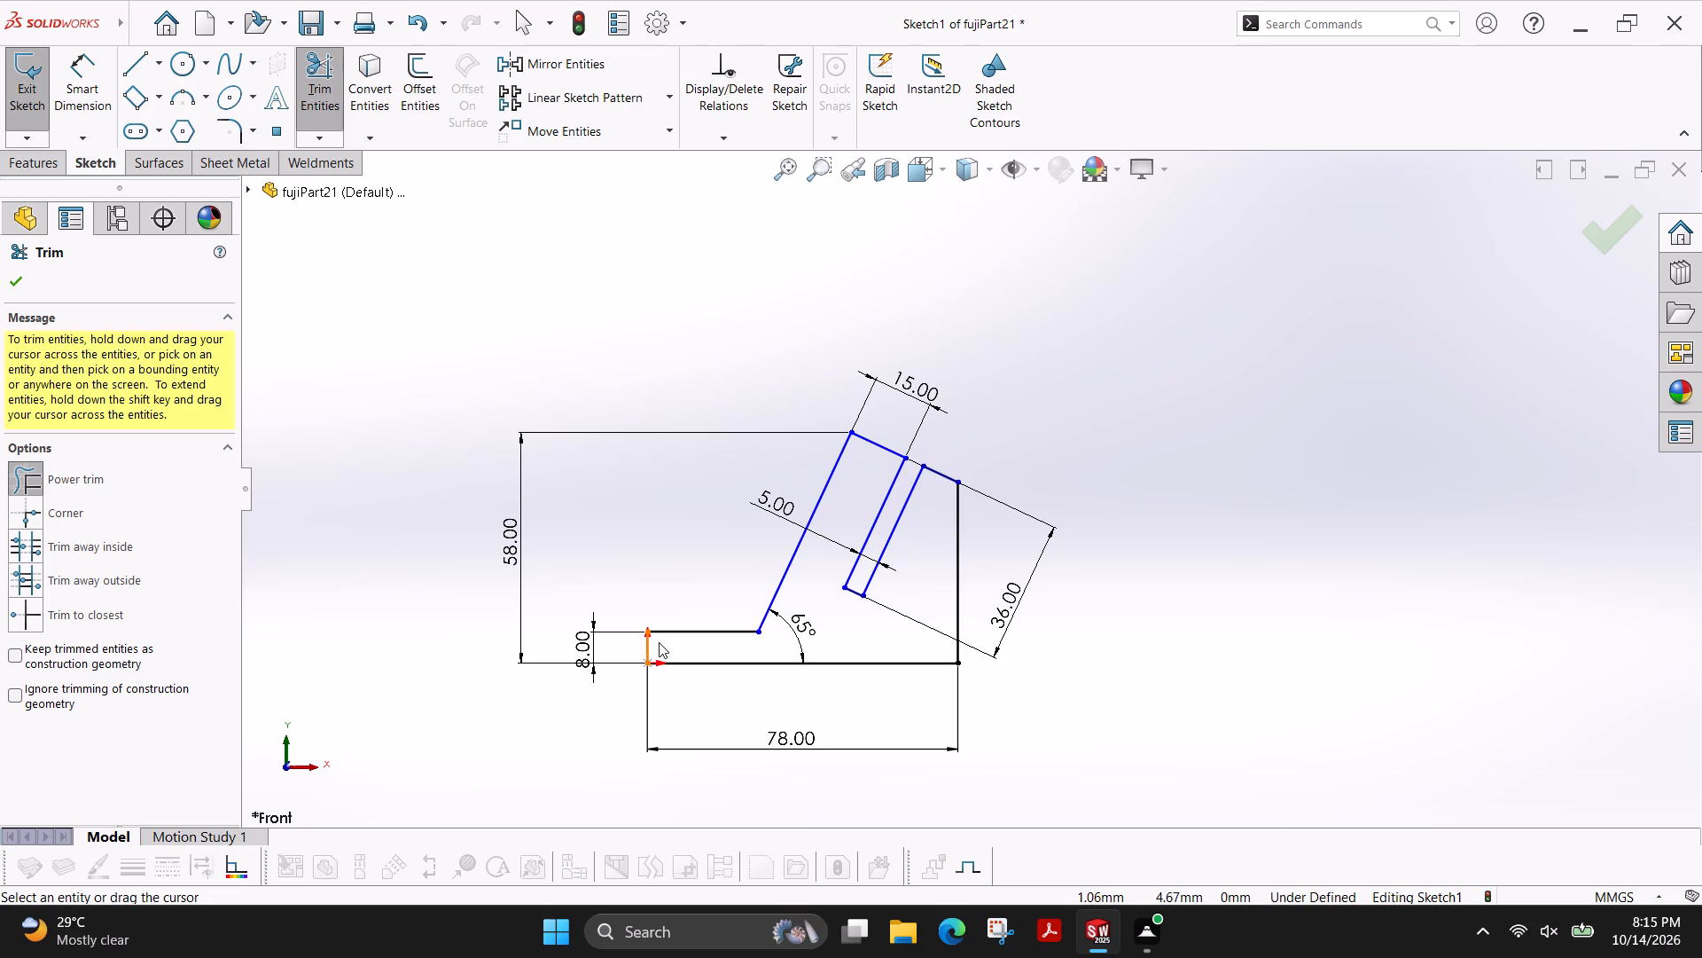
Dimension the length of the horizontal line on top of the 8 mm base, keeping its drawn length.
{"action": "left_click", "coordinate": [99, 82]}
{"action": "left_click", "coordinate": [702, 634]}
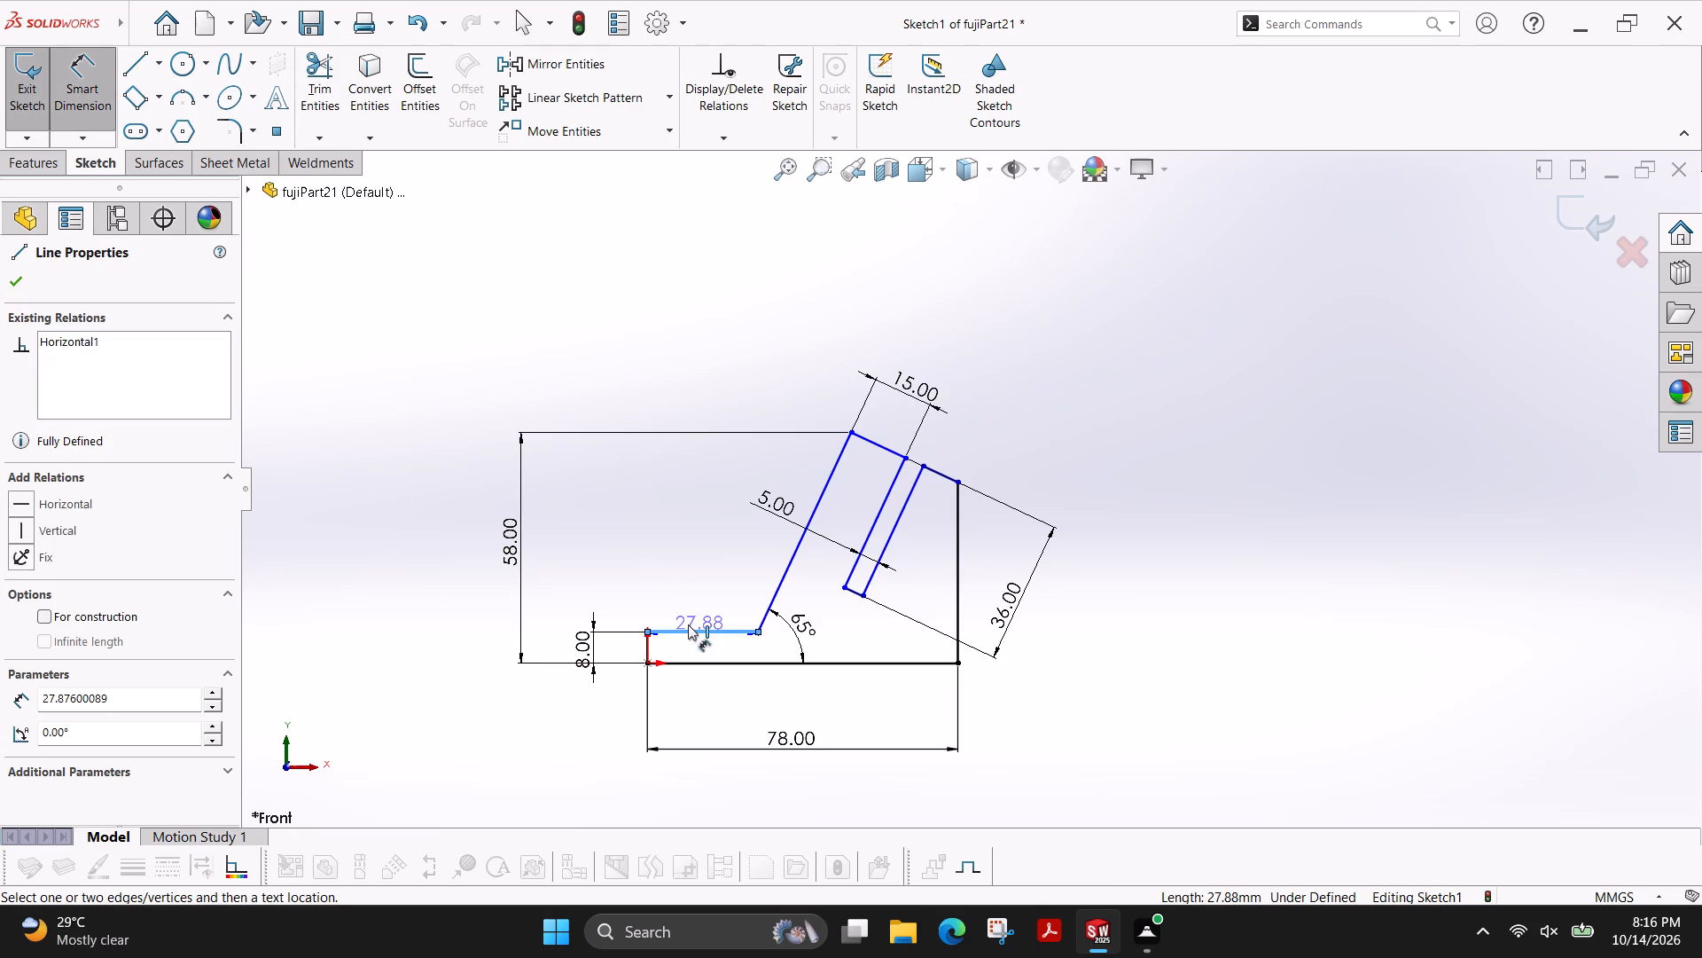
{"action": "left_click", "coordinate": [700, 590]}
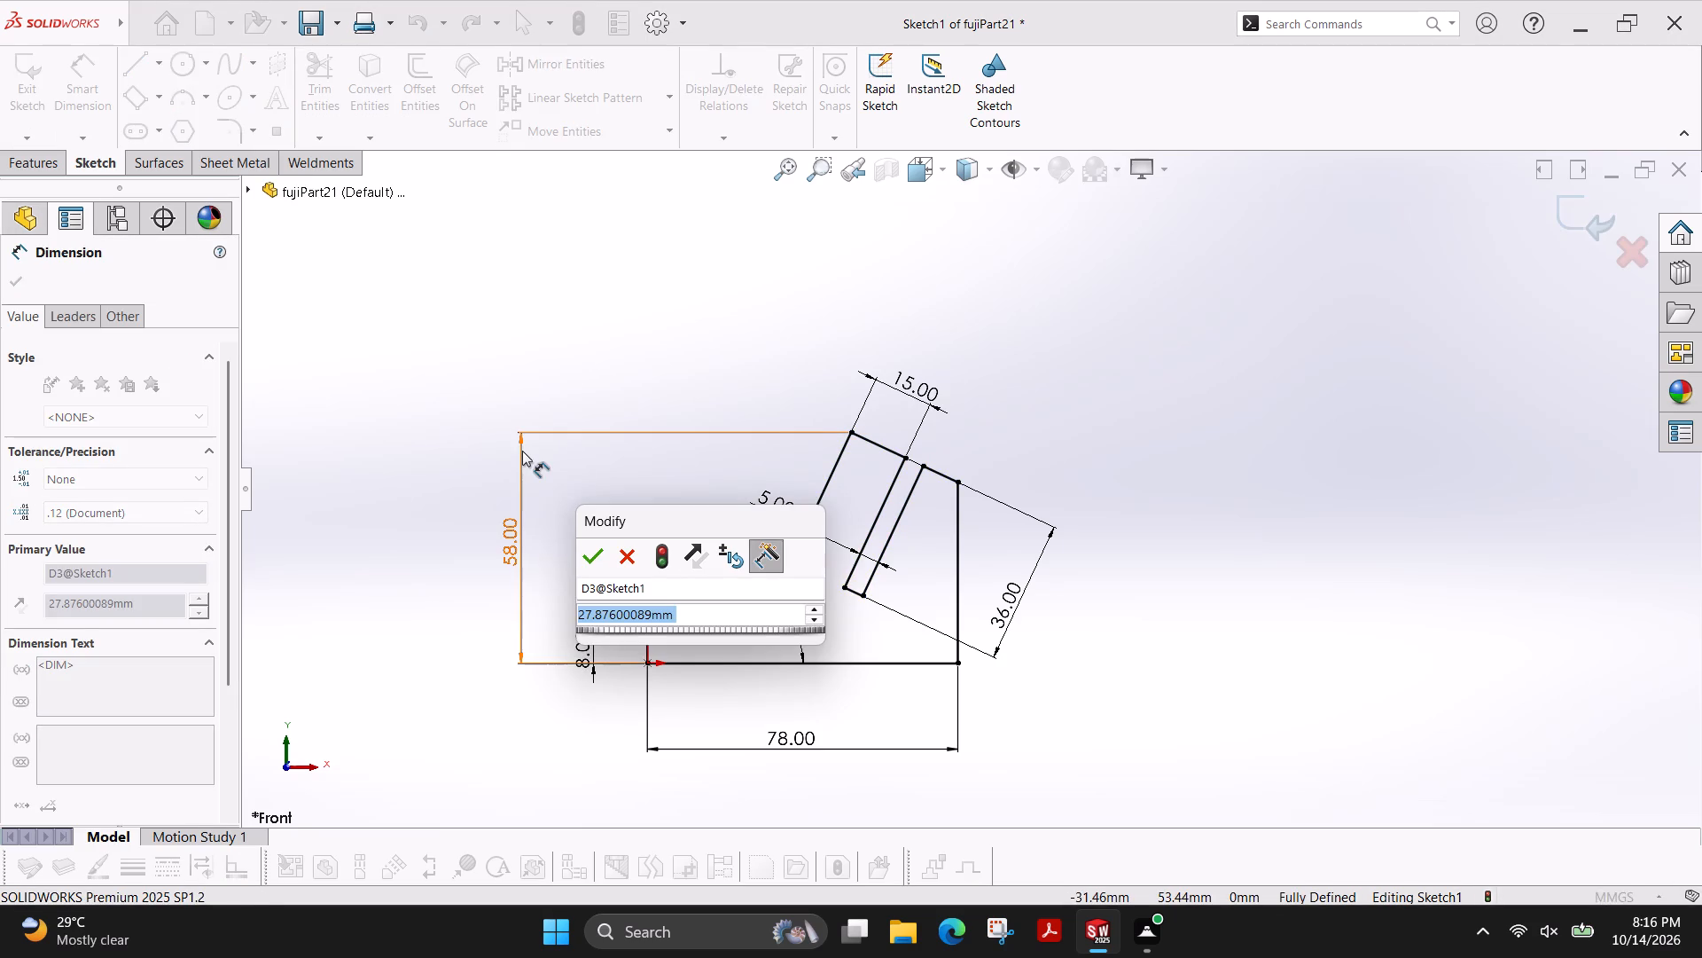
{"action": "key", "text": "Return"}
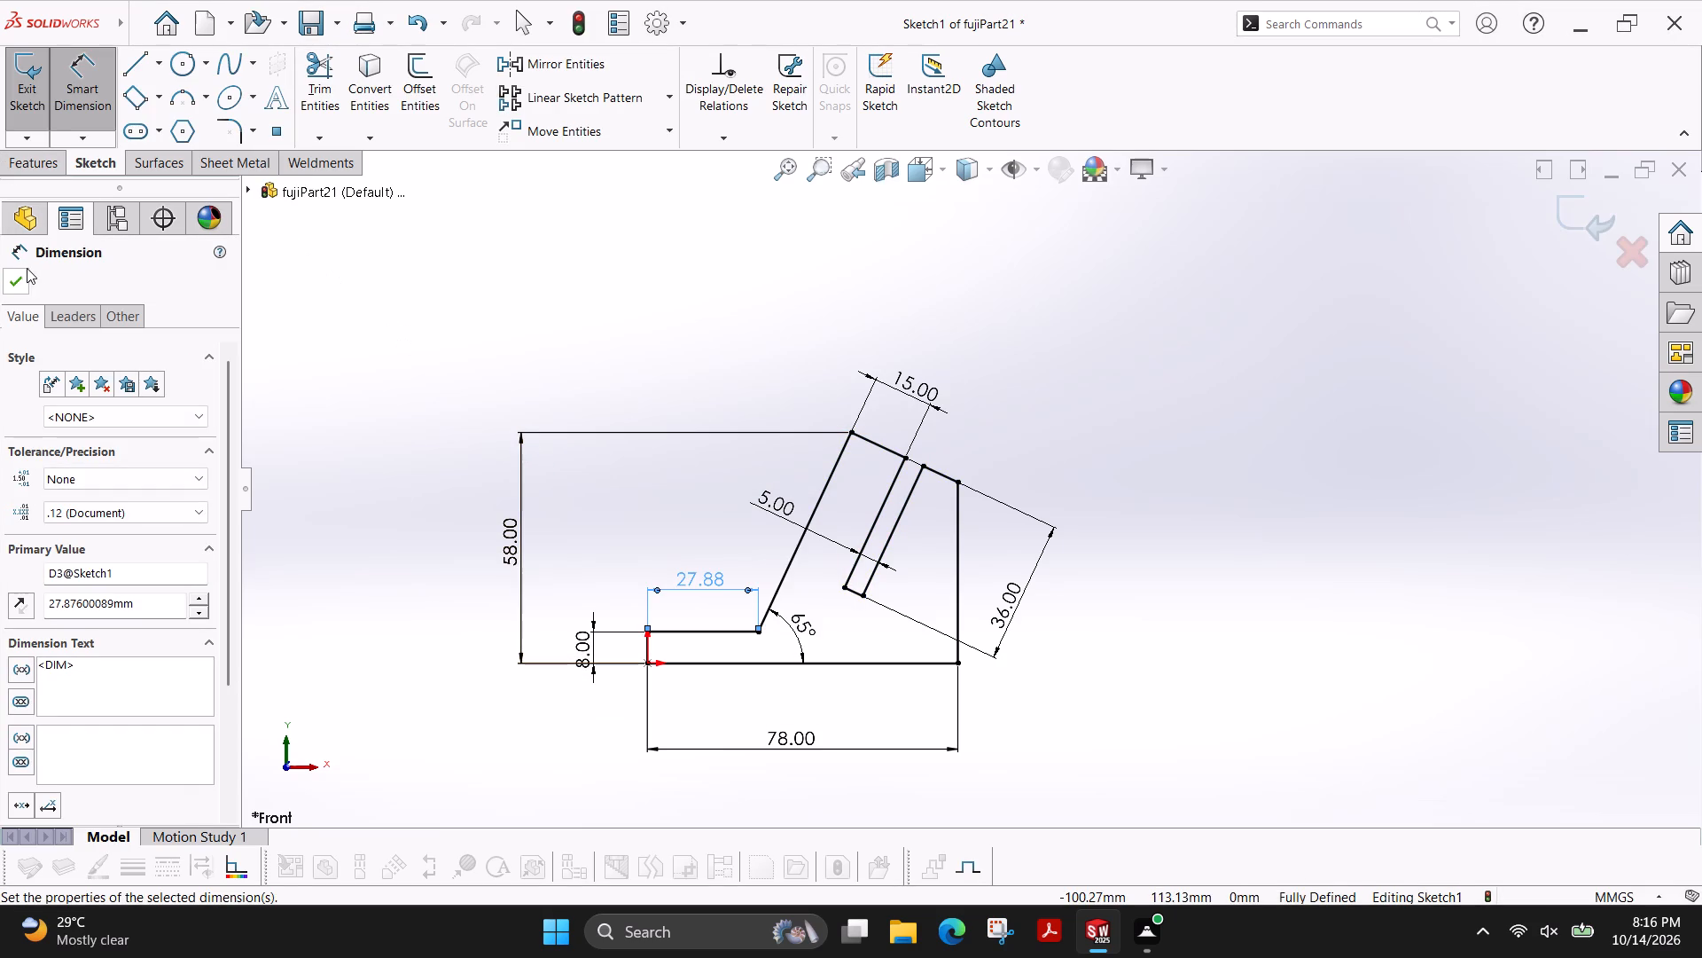
{"action": "left_click", "coordinate": [7, 283]}
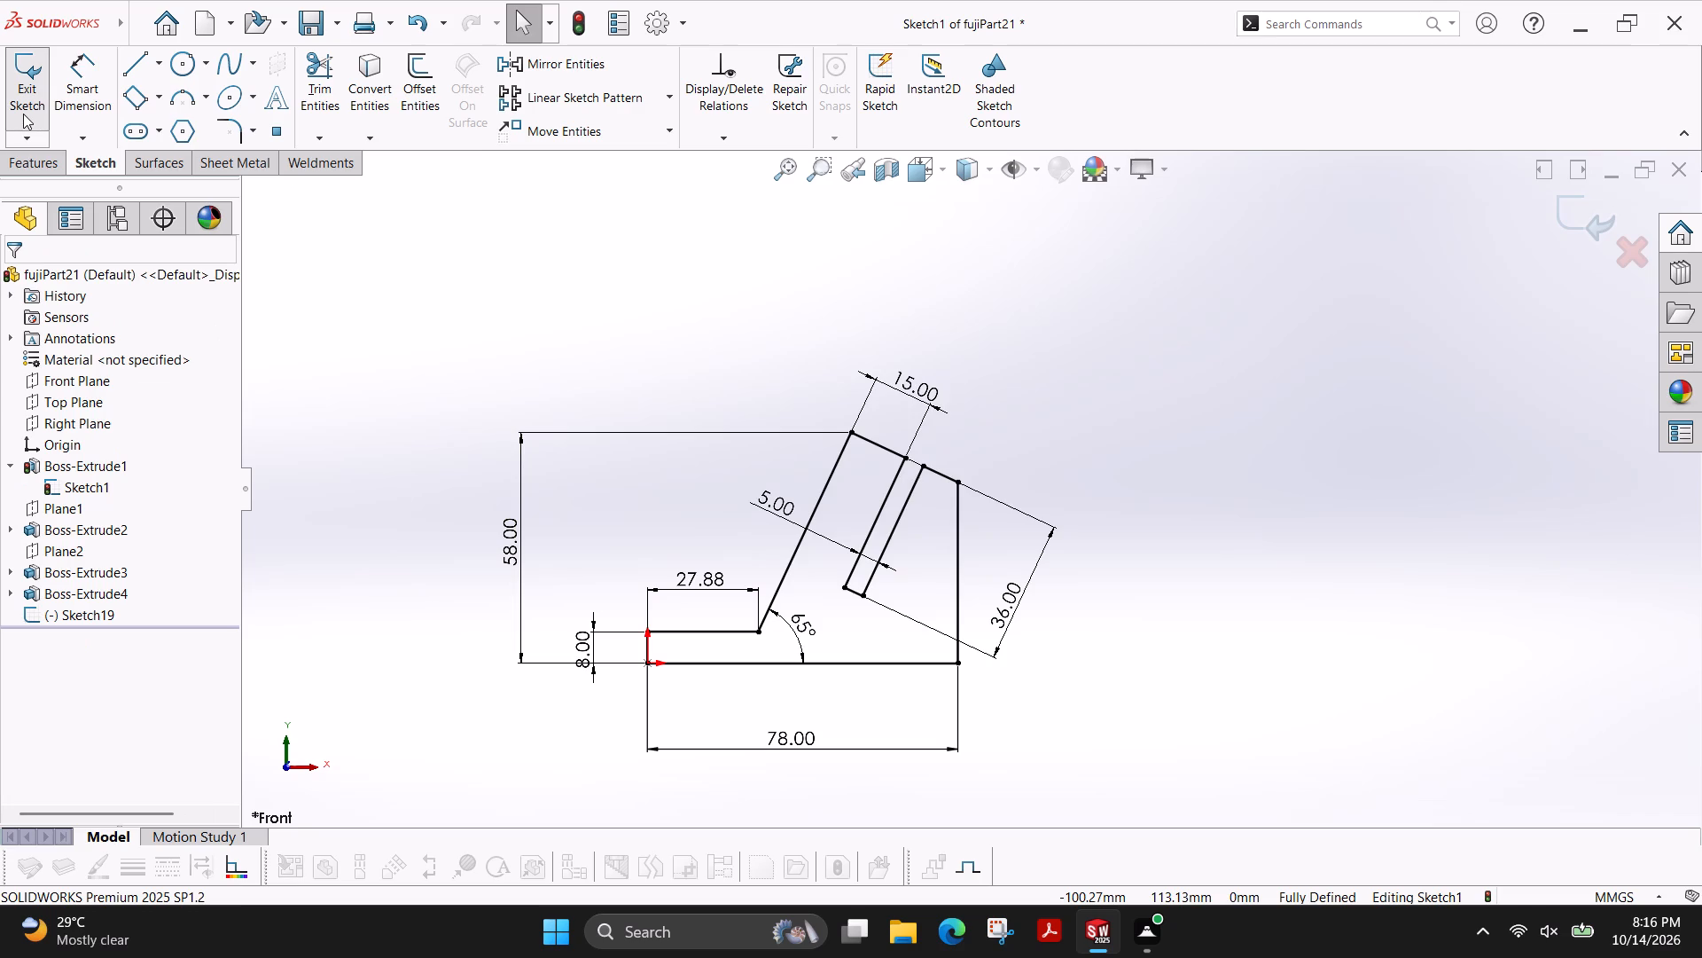
Try to exit the sketch, and step through its contour problems with Check Sketch for Feature and Repair Sketch.
{"action": "left_click", "coordinate": [23, 114]}
{"action": "left_click", "coordinate": [921, 452]}
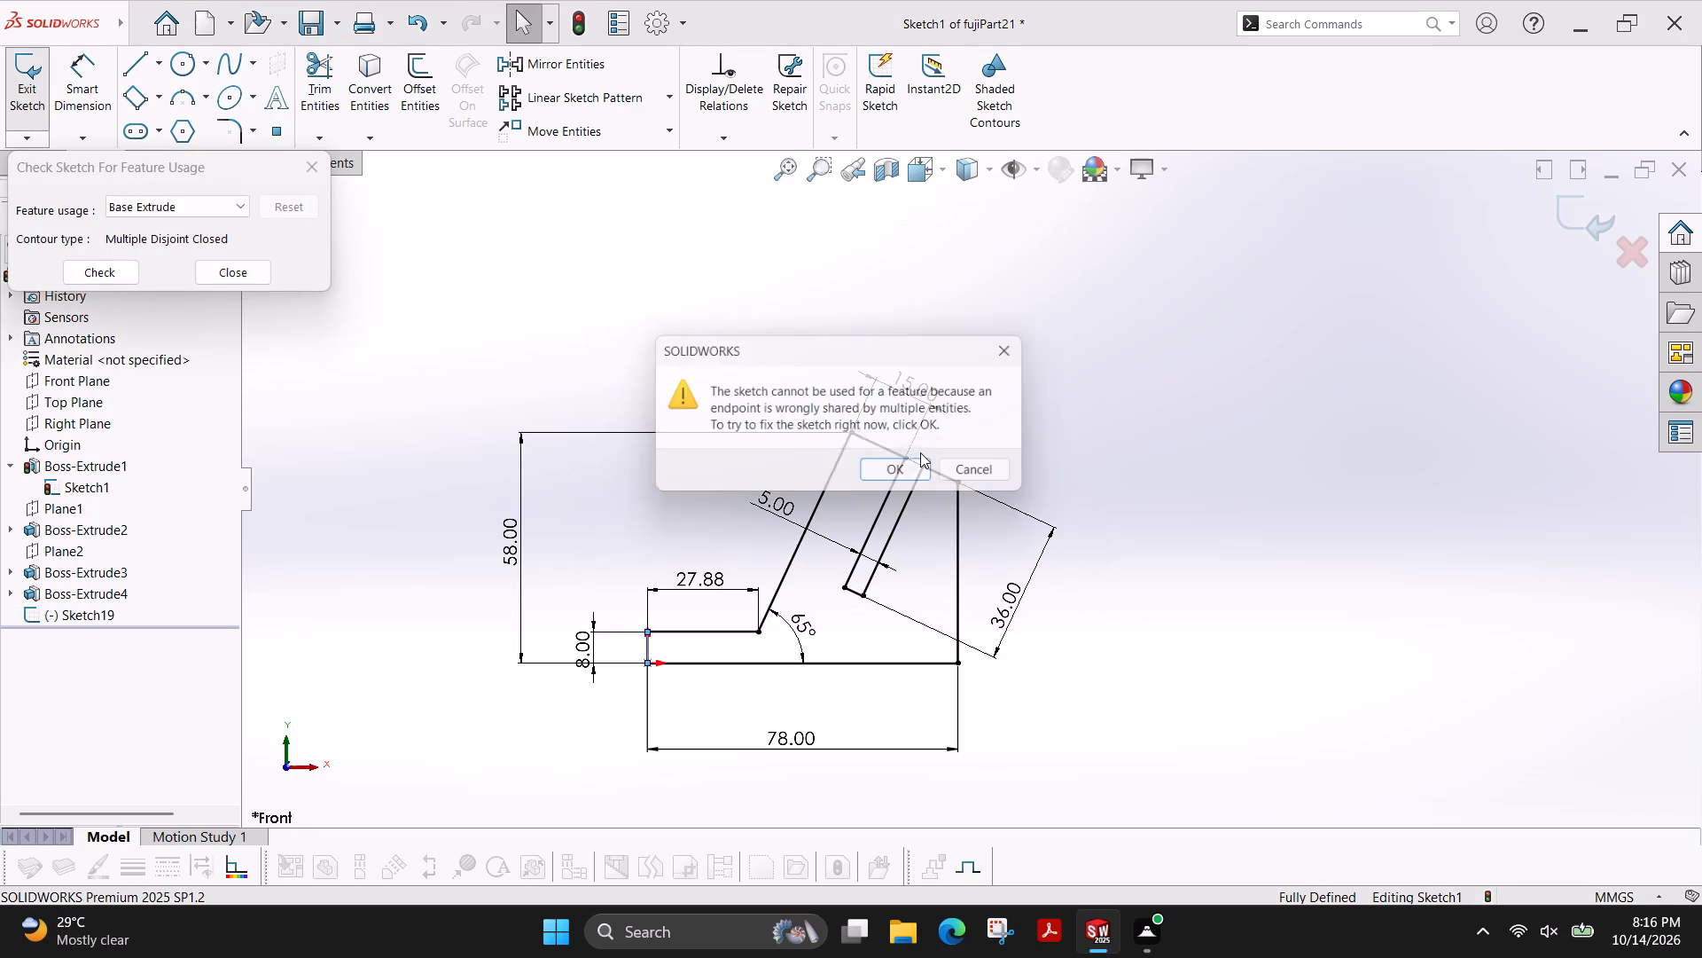
{"action": "scroll", "coordinate": [682, 642], "scroll_direction": "down", "scroll_amount": 3}
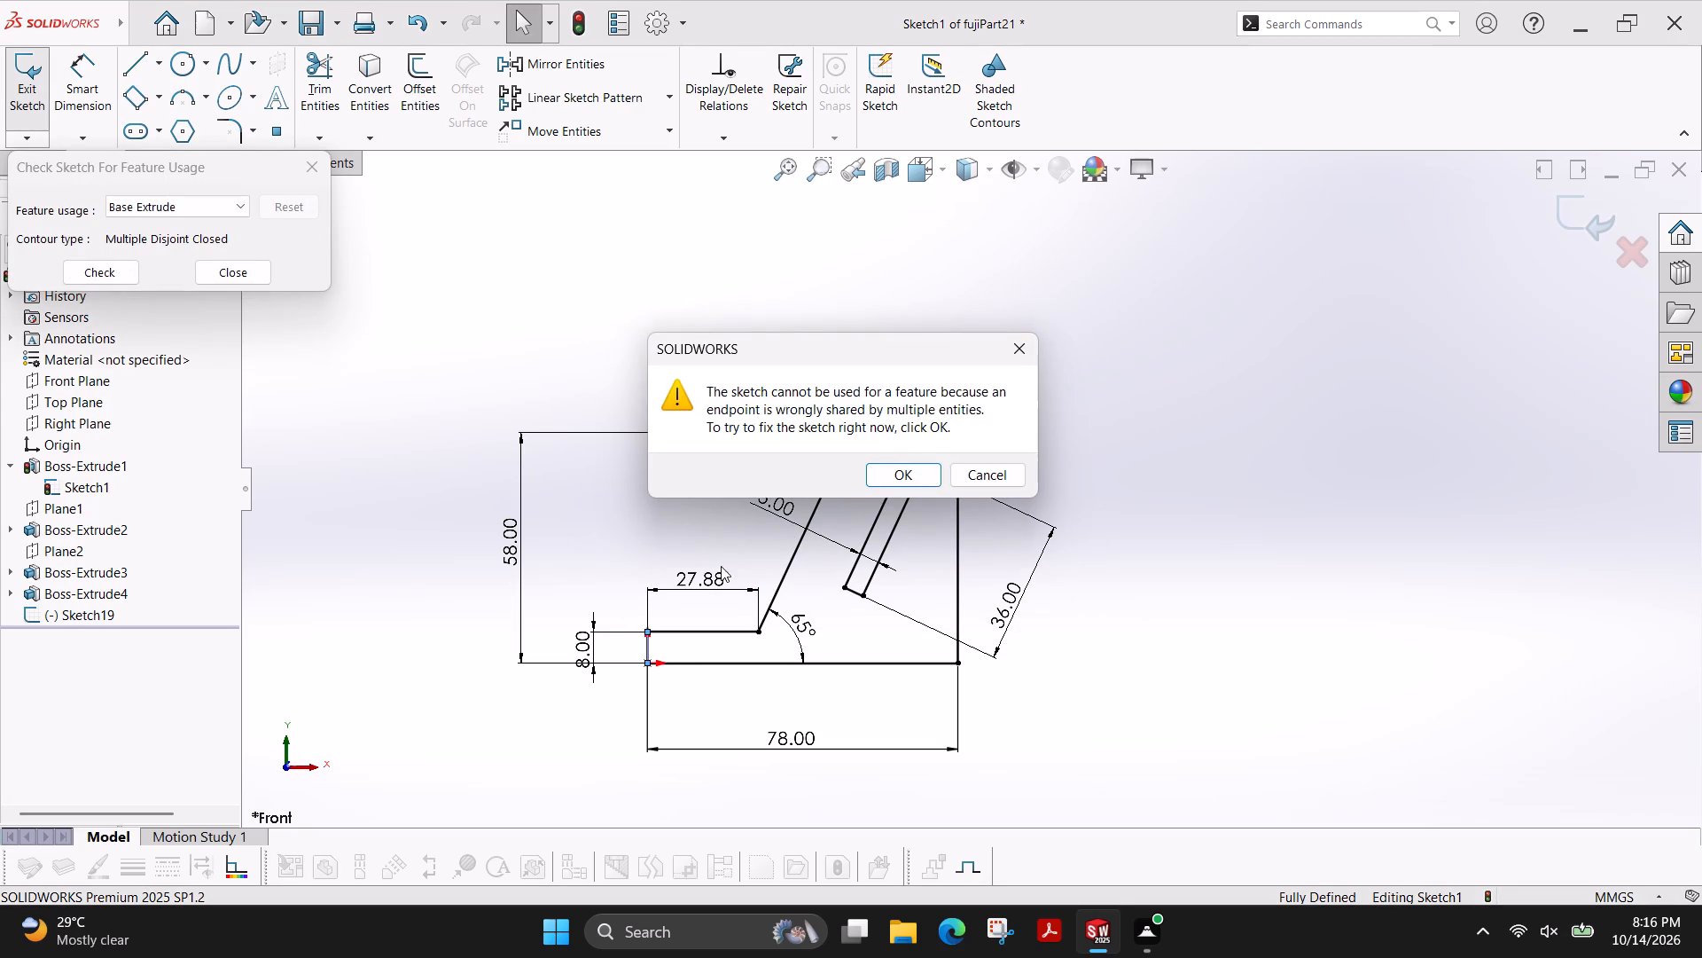
{"action": "left_click", "coordinate": [898, 481]}
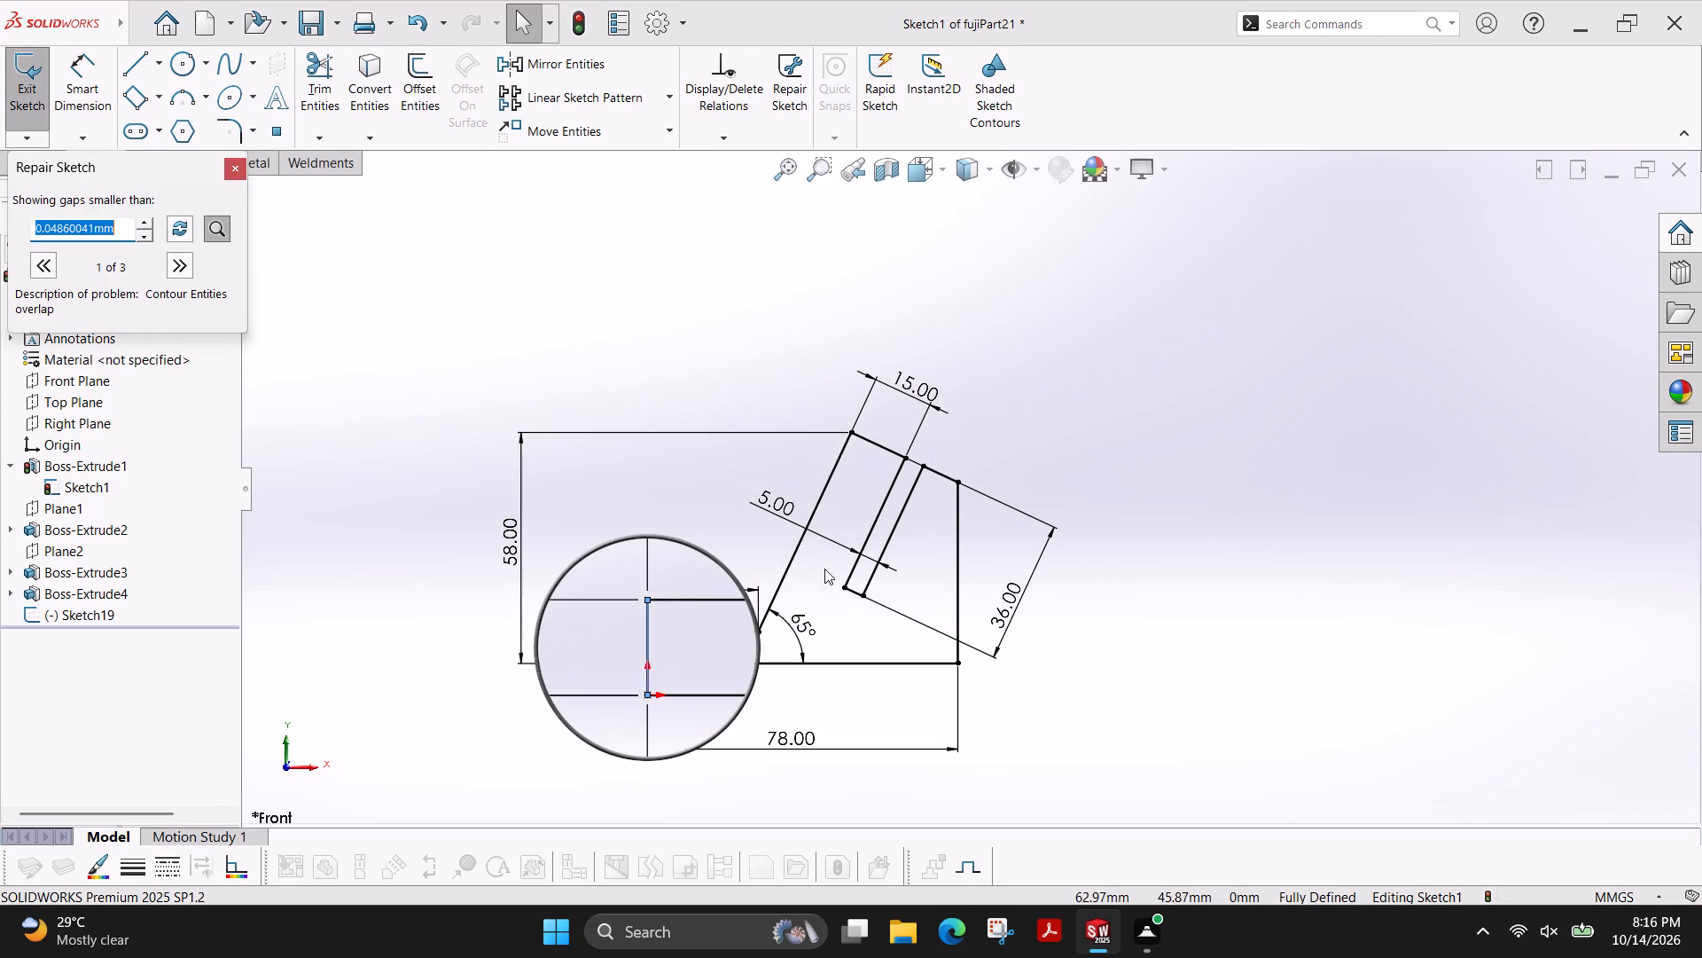
{"action": "scroll", "coordinate": [704, 654], "scroll_direction": "down", "scroll_amount": 3}
{"action": "scroll", "coordinate": [636, 604], "scroll_direction": "up", "scroll_amount": 2}
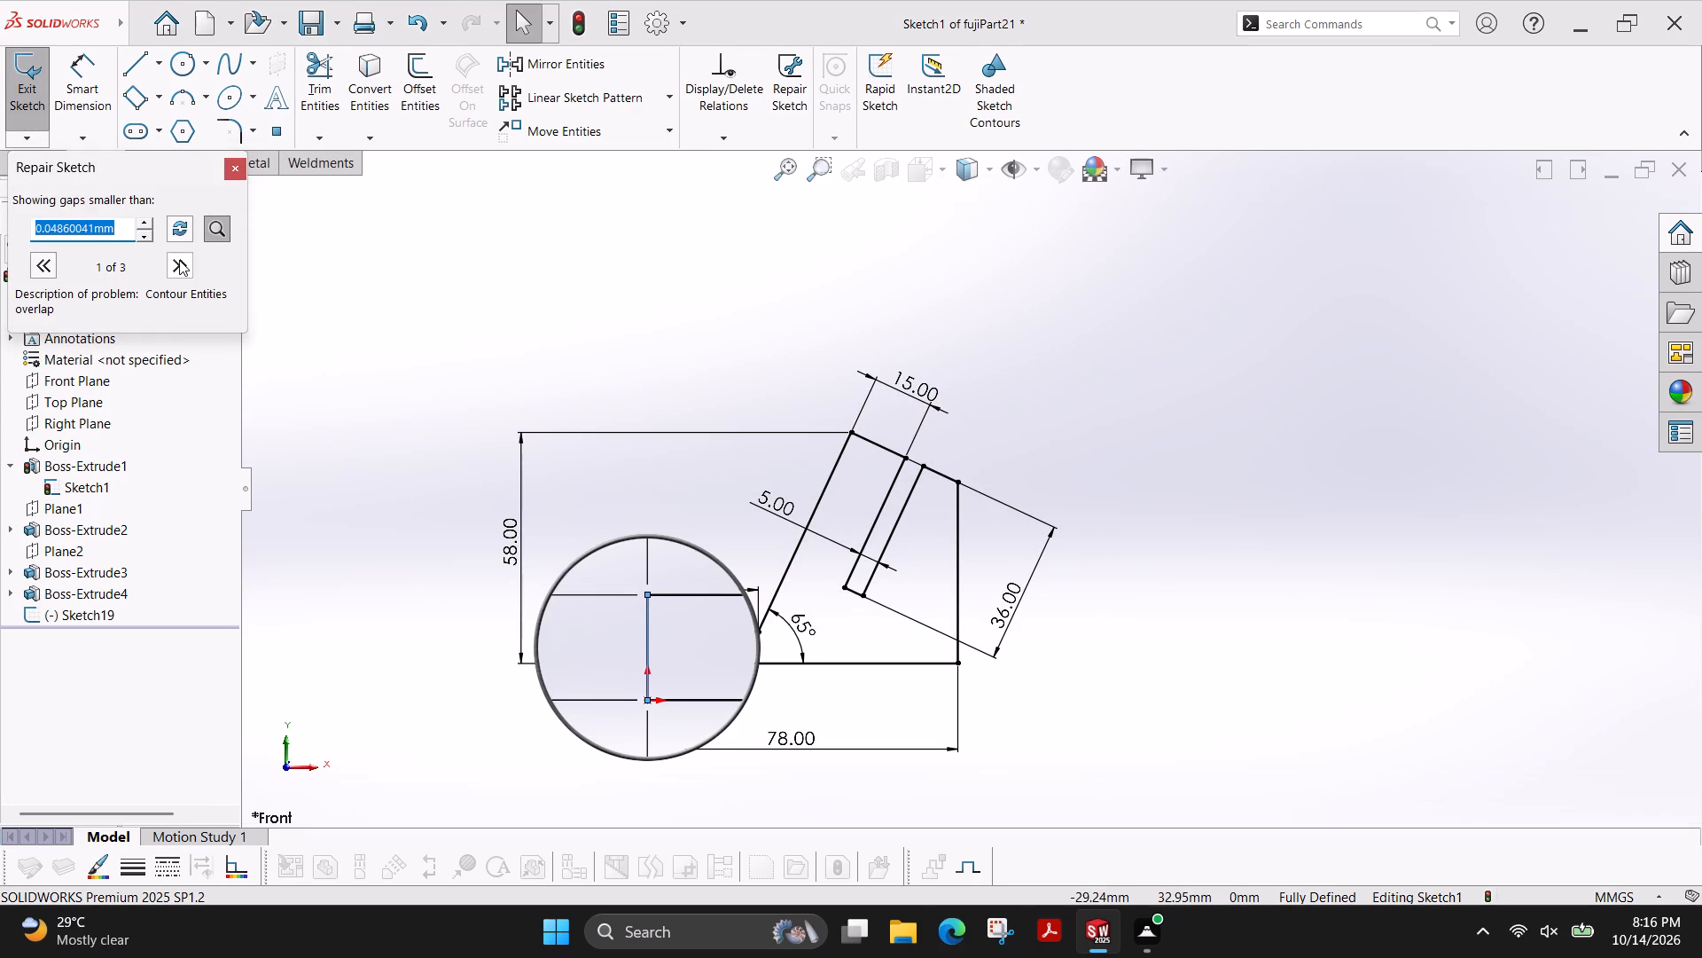
{"action": "left_click", "coordinate": [181, 259]}
{"action": "left_click", "coordinate": [181, 259]}
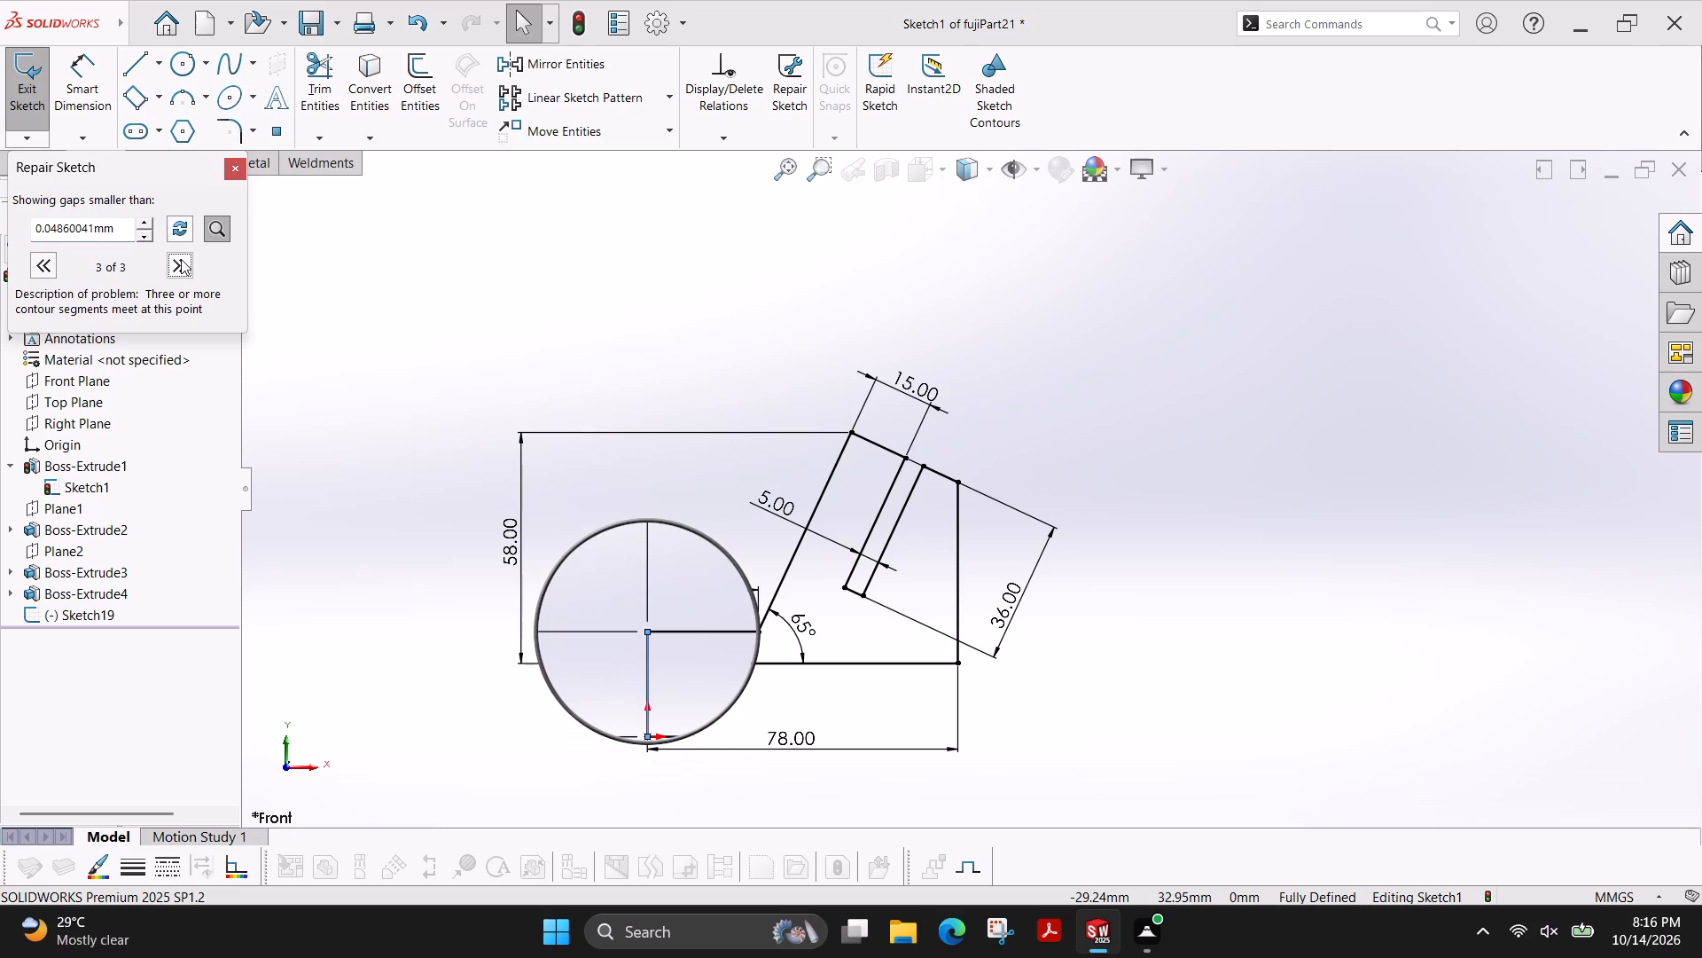
{"action": "left_click", "coordinate": [230, 175]}
Trim away the overlapping vertical end edge of the base and redraw it as one 8 mm line down to the origin.
{"action": "scroll", "coordinate": [646, 545], "scroll_direction": "down", "scroll_amount": 3}
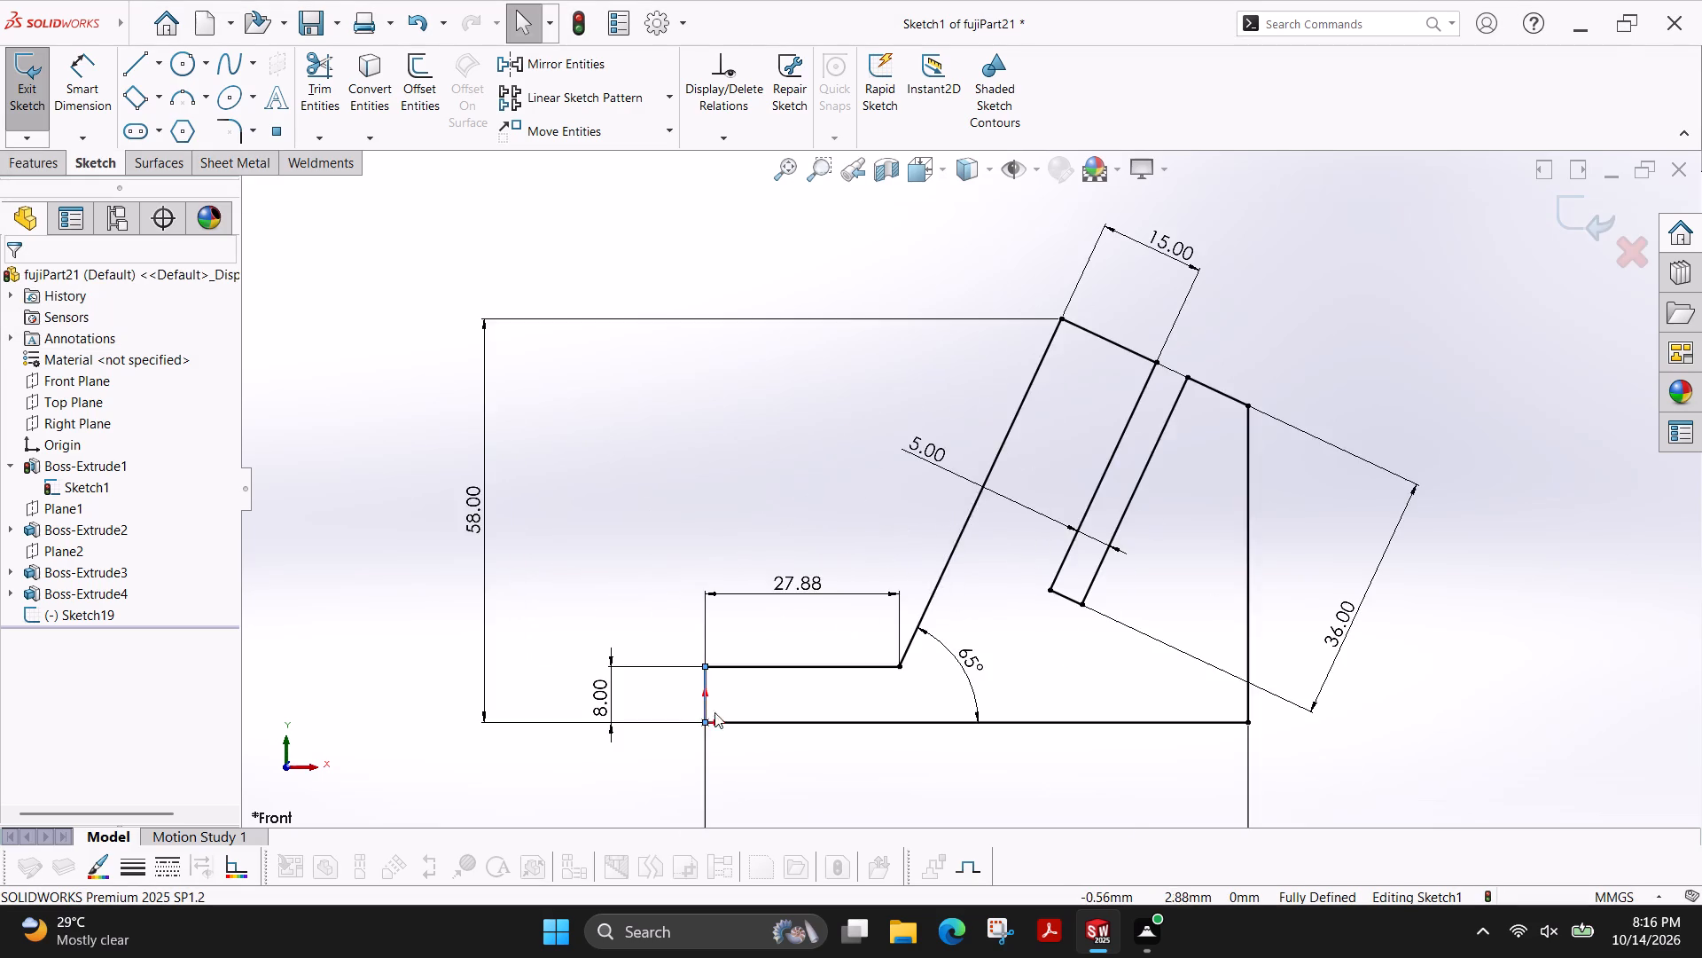
{"action": "scroll", "coordinate": [798, 749], "scroll_direction": "down", "scroll_amount": 3}
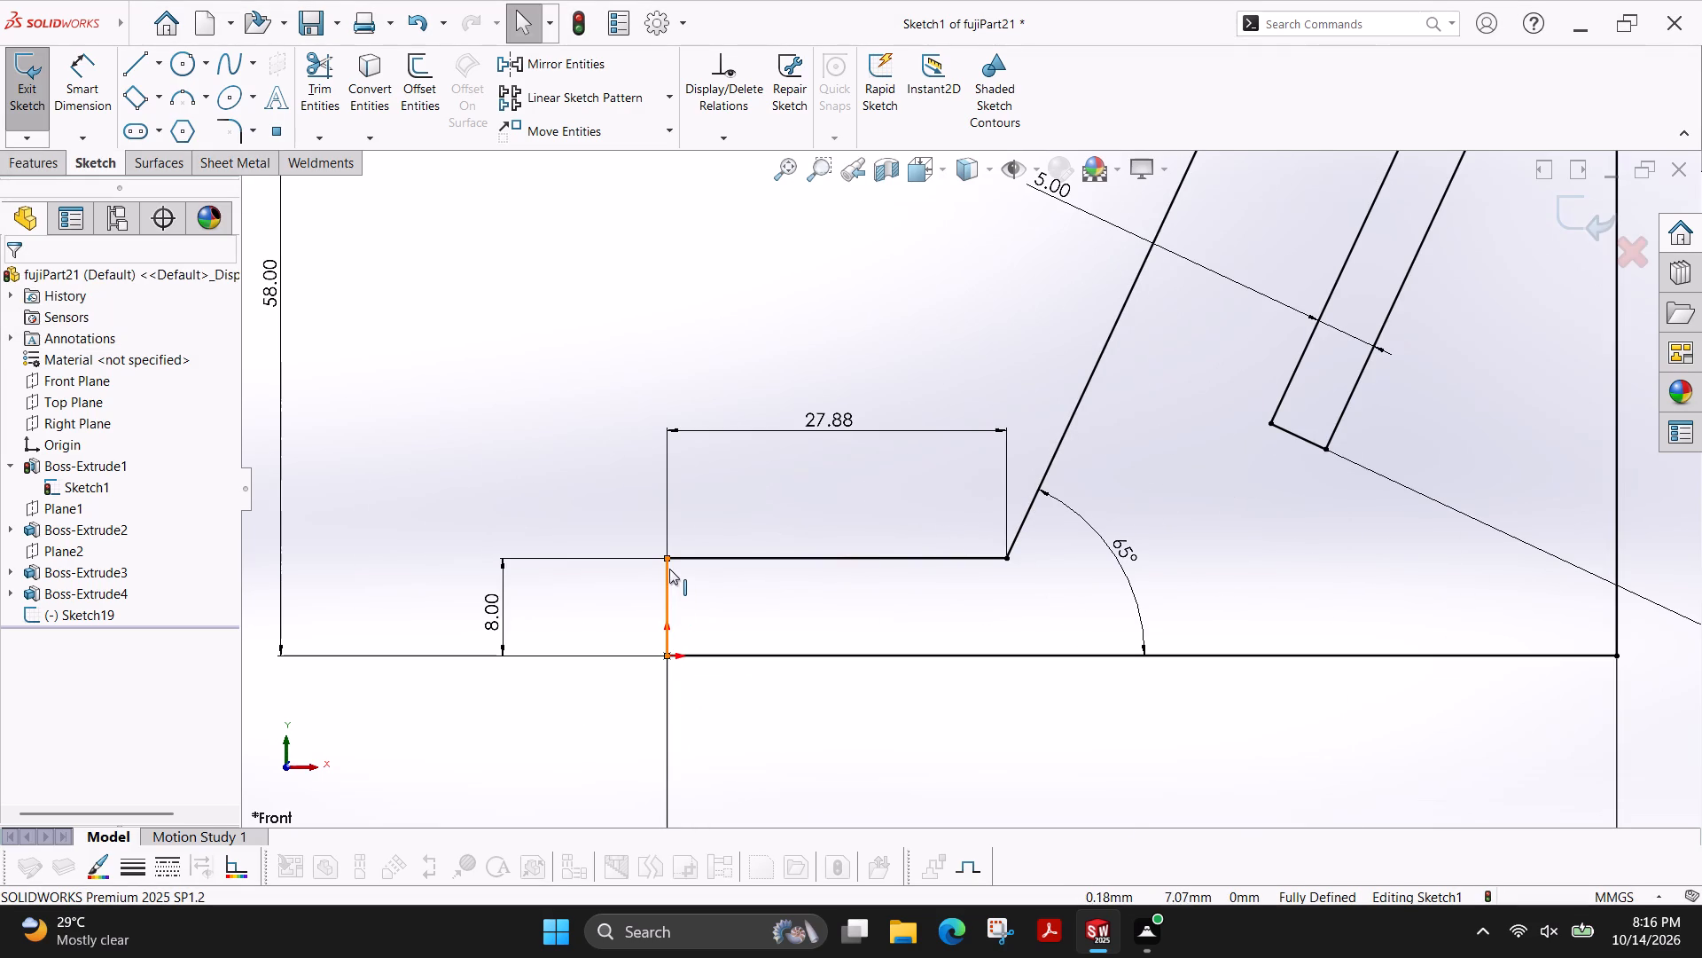
{"action": "left_click", "coordinate": [321, 76]}
{"action": "left_click_drag", "start_coordinate": [709, 614], "coordinate": [603, 609]}
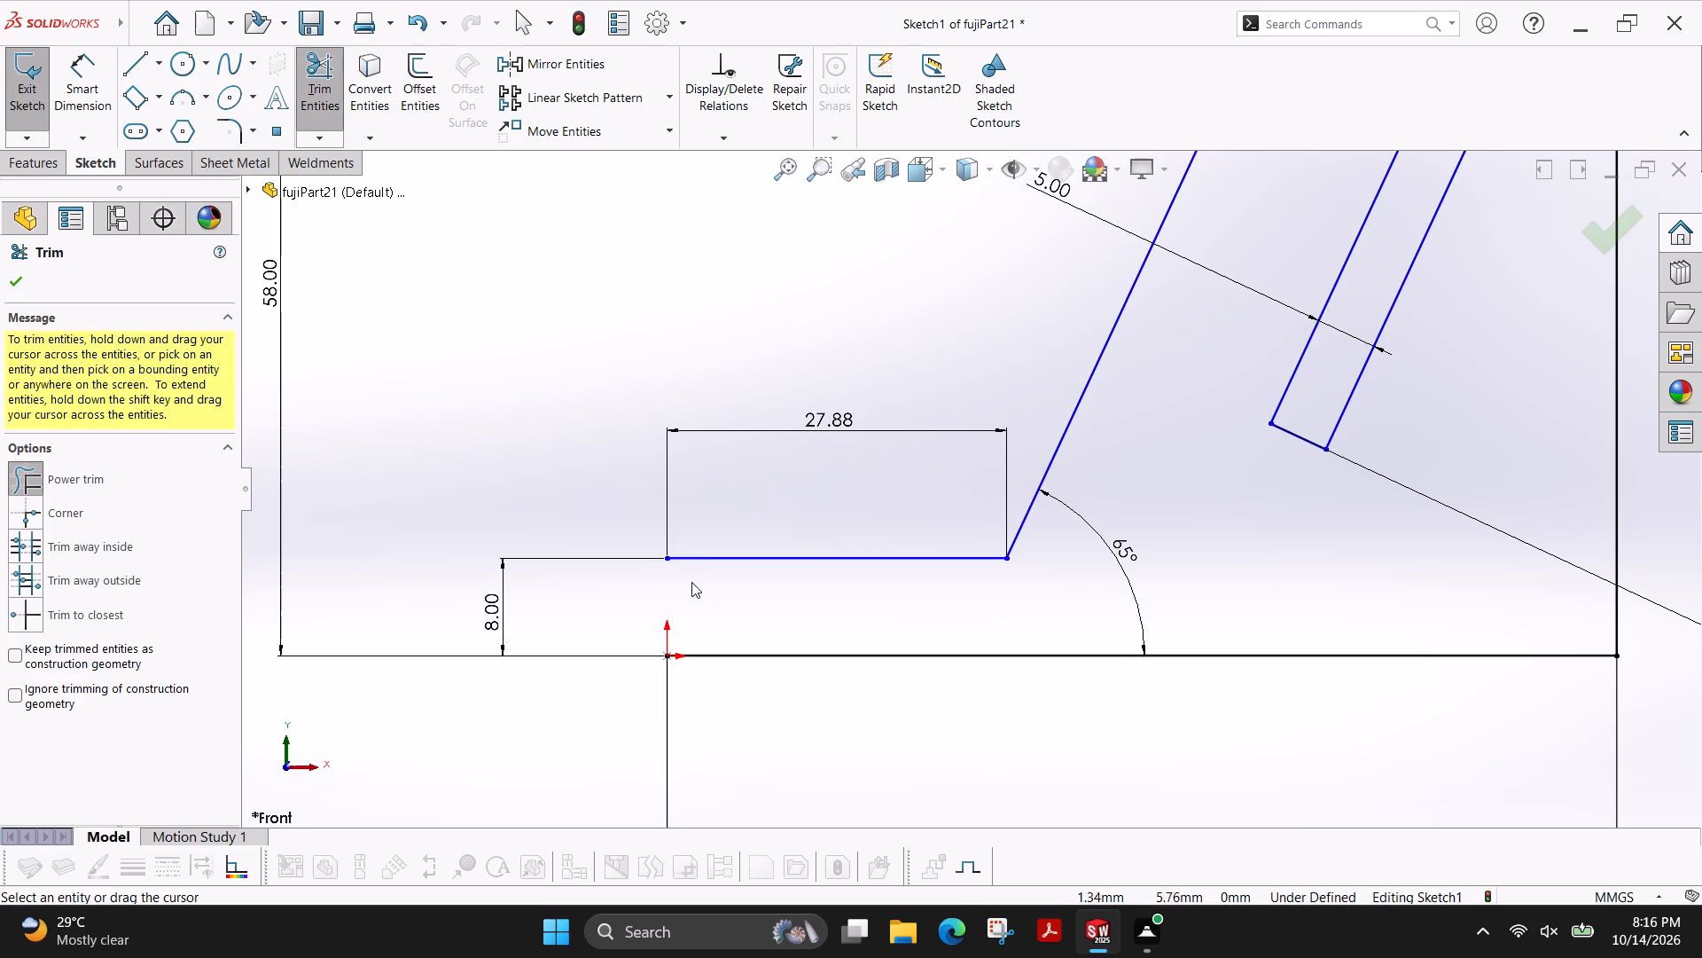
{"action": "left_click", "coordinate": [130, 71]}
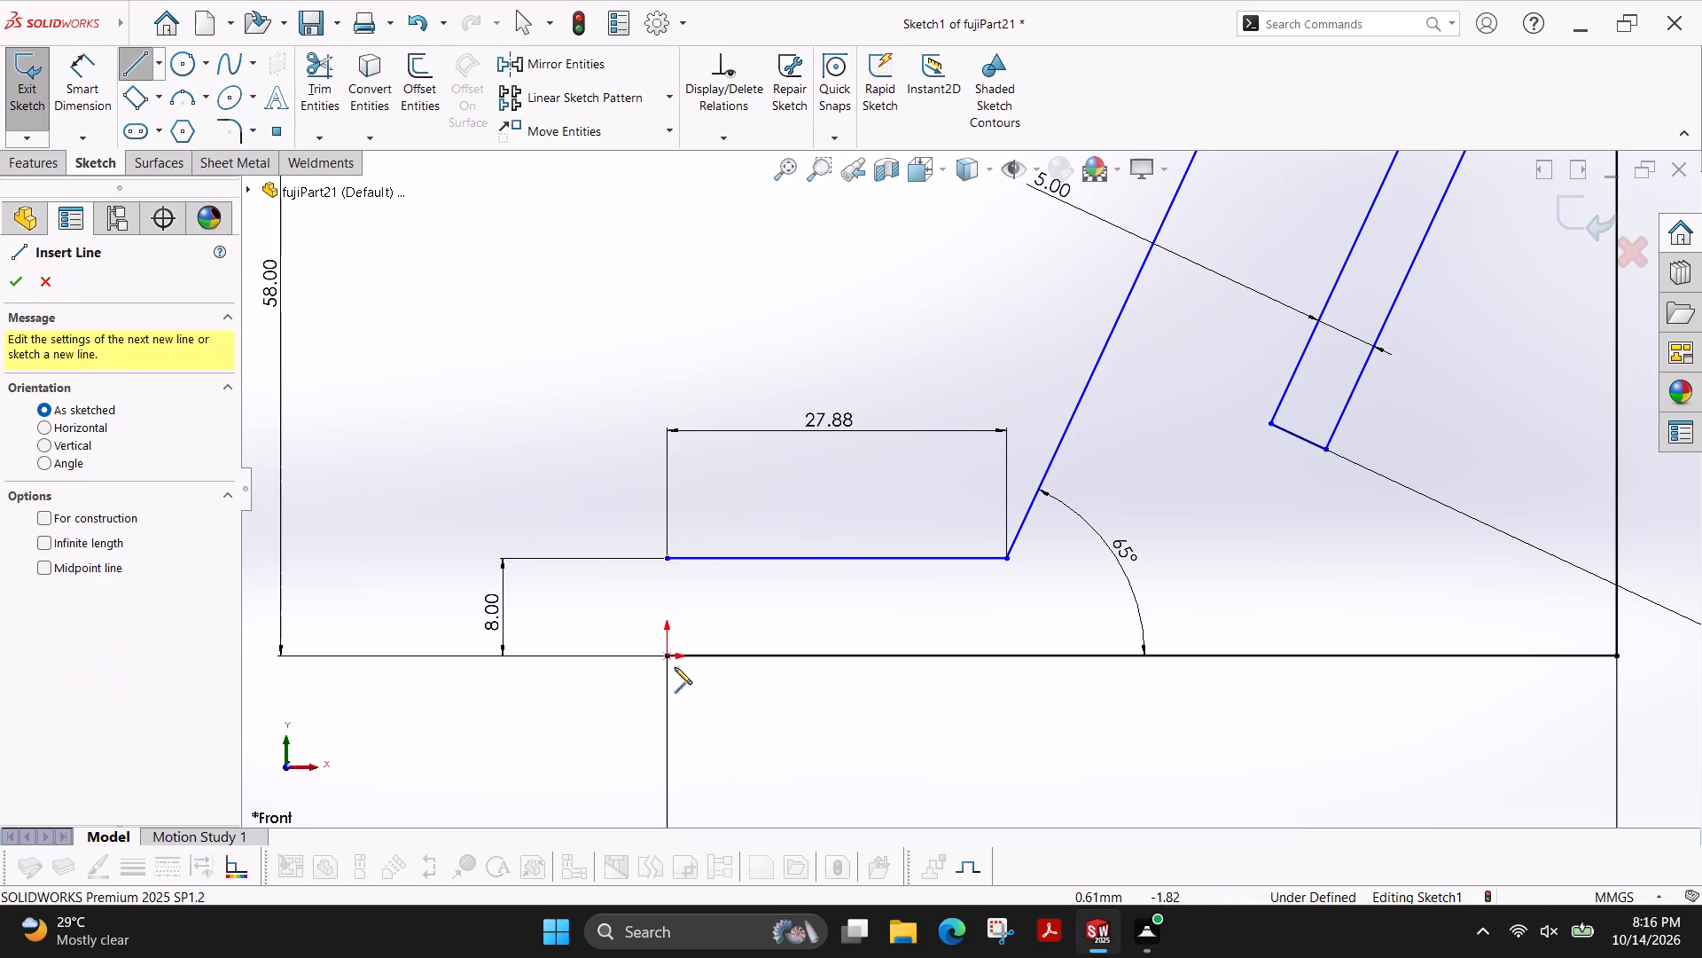
{"action": "scroll", "coordinate": [689, 665], "scroll_direction": "down", "scroll_amount": 1}
{"action": "scroll", "coordinate": [689, 665], "scroll_direction": "up", "scroll_amount": 3}
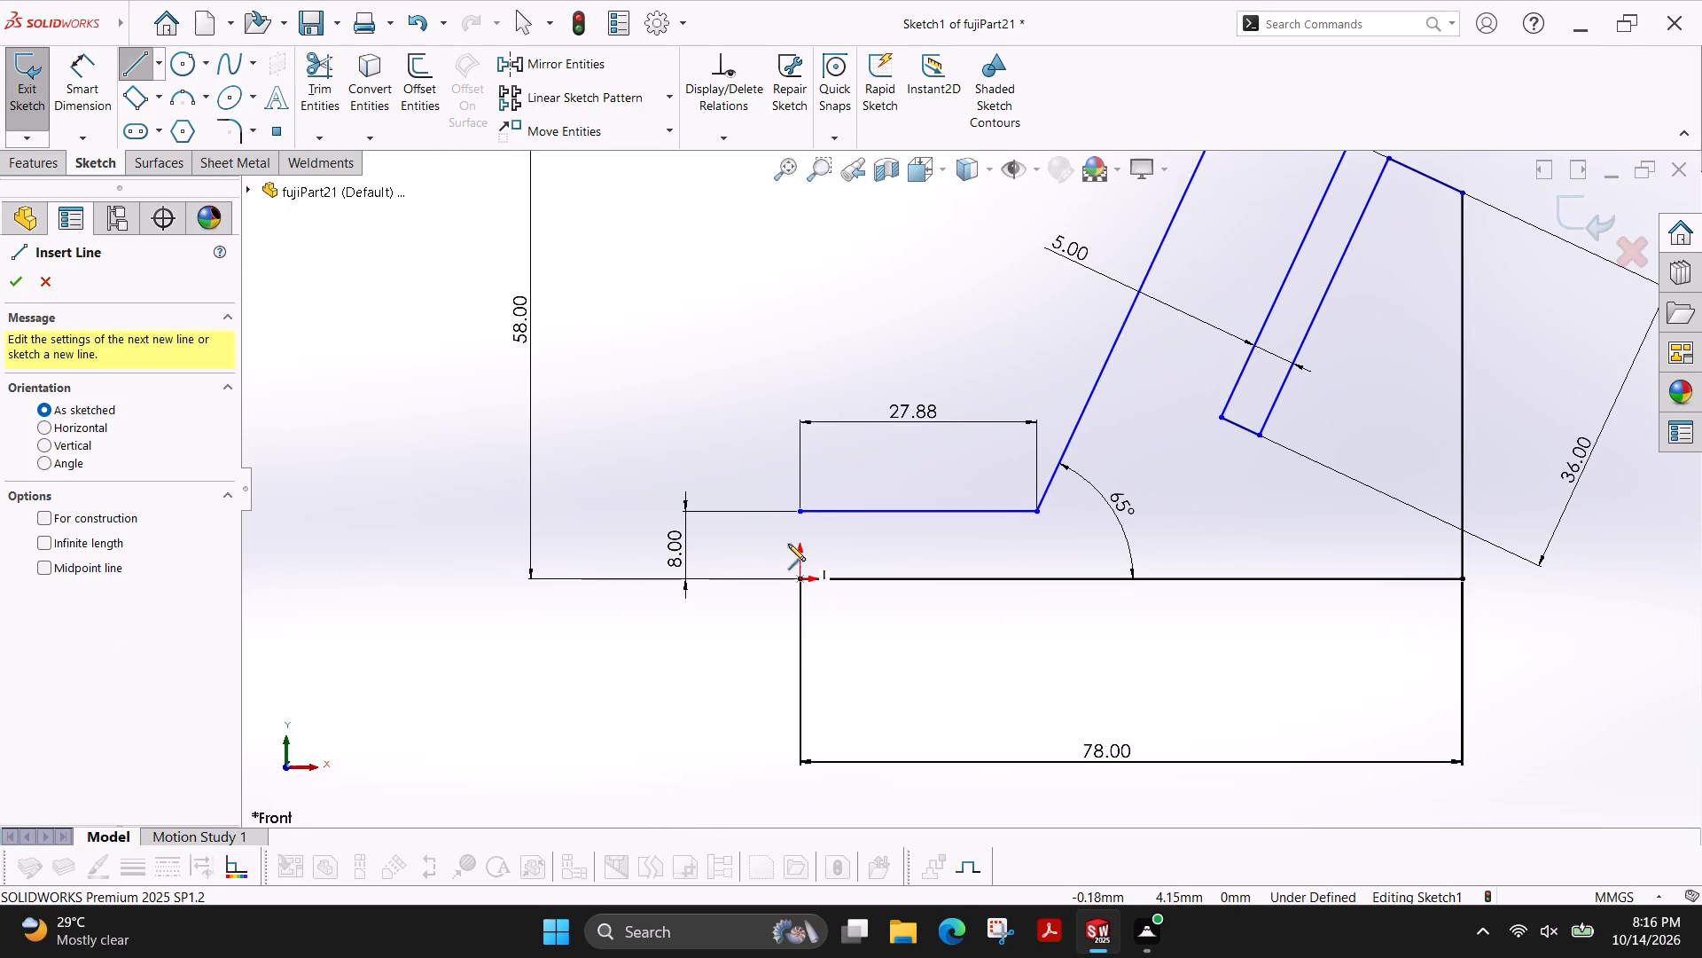
{"action": "scroll", "coordinate": [813, 577], "scroll_direction": "down", "scroll_amount": 3}
{"action": "left_click", "coordinate": [821, 447]}
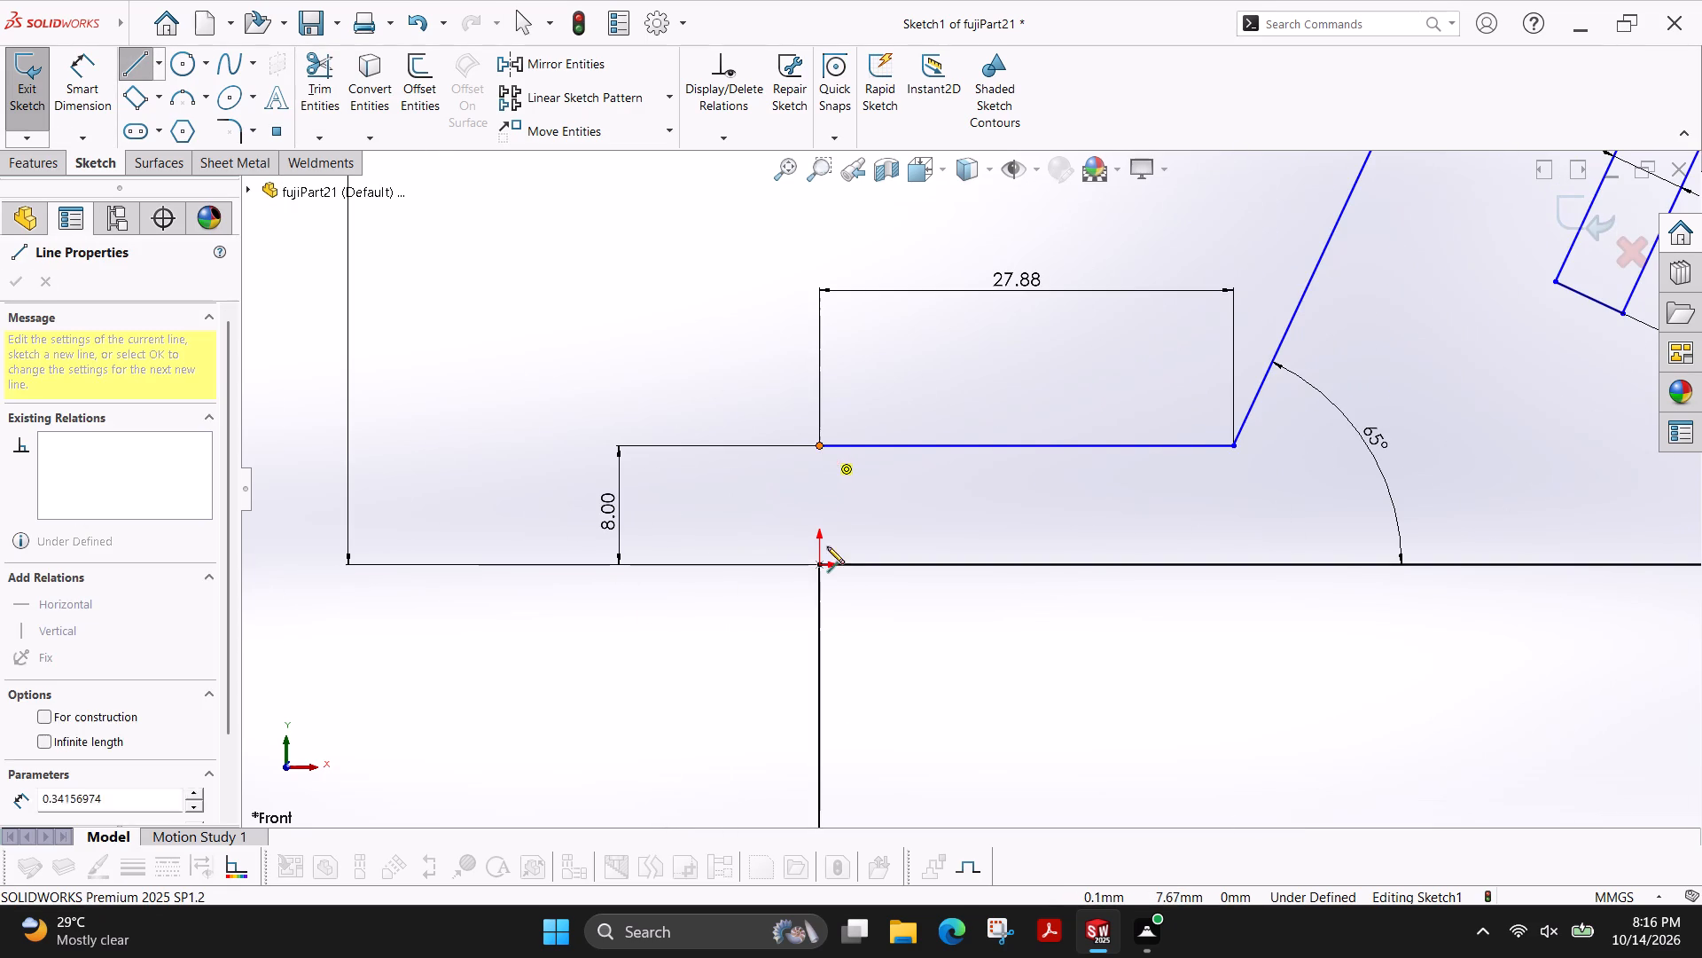
{"action": "left_click", "coordinate": [818, 564]}
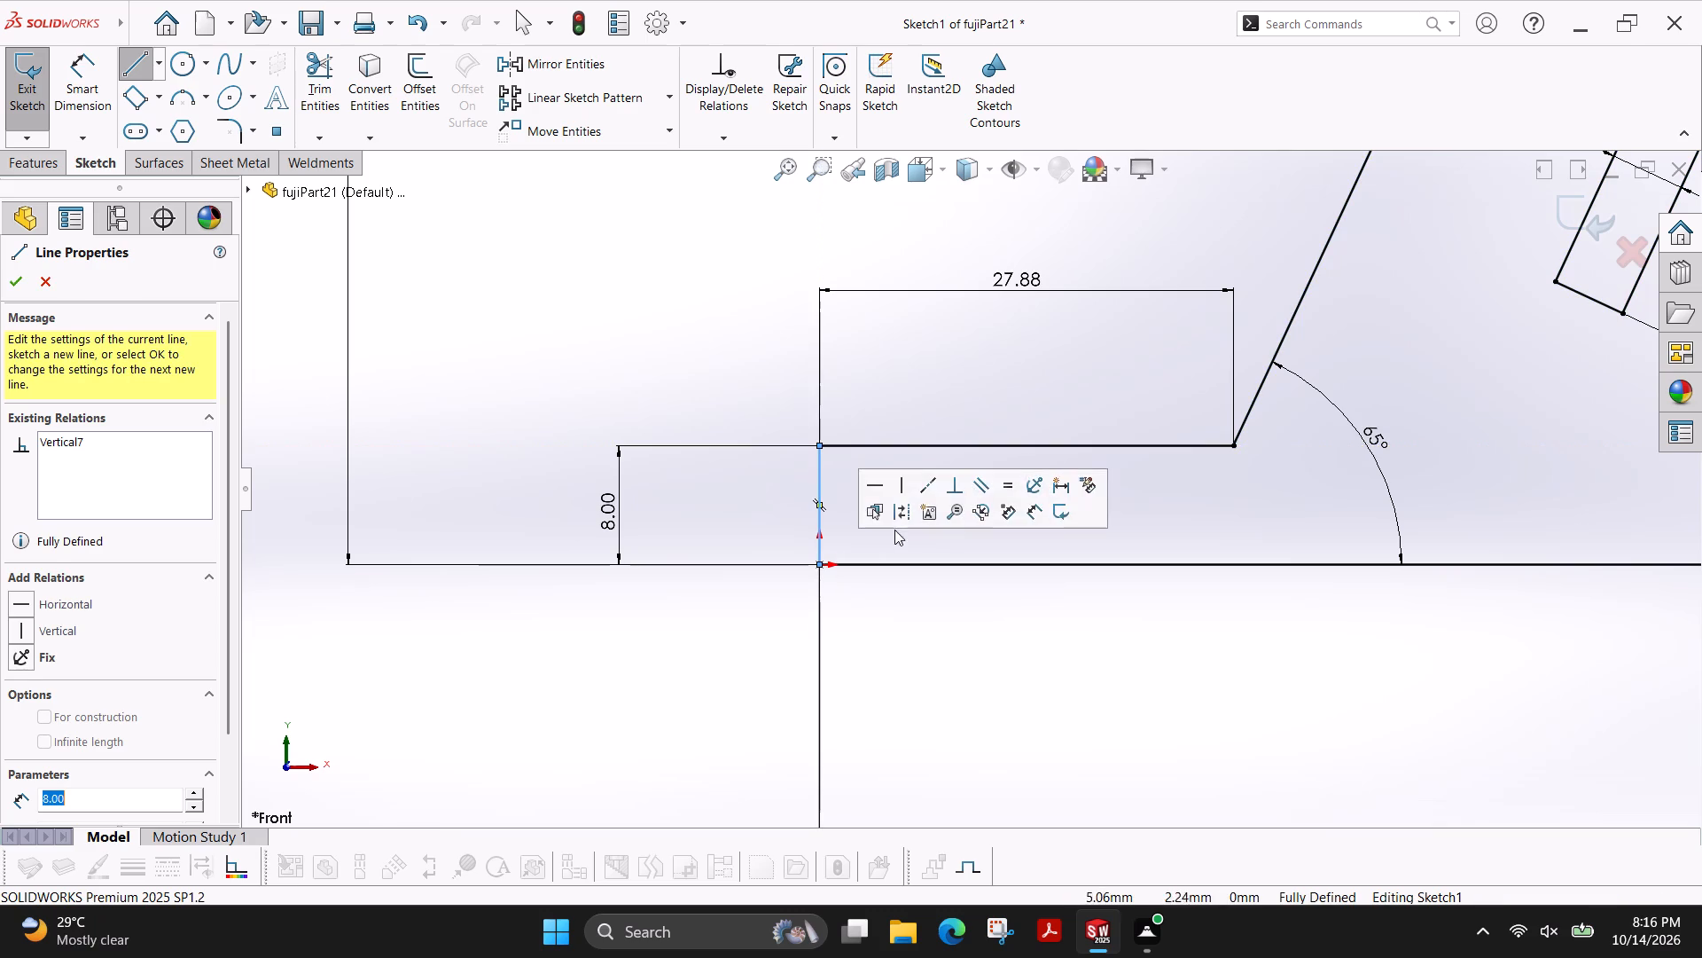
{"action": "left_click", "coordinate": [22, 282]}
Exit the base profile sketch, choose to stop and repair Sketch4, and close the error list.
{"action": "left_click", "coordinate": [20, 95]}
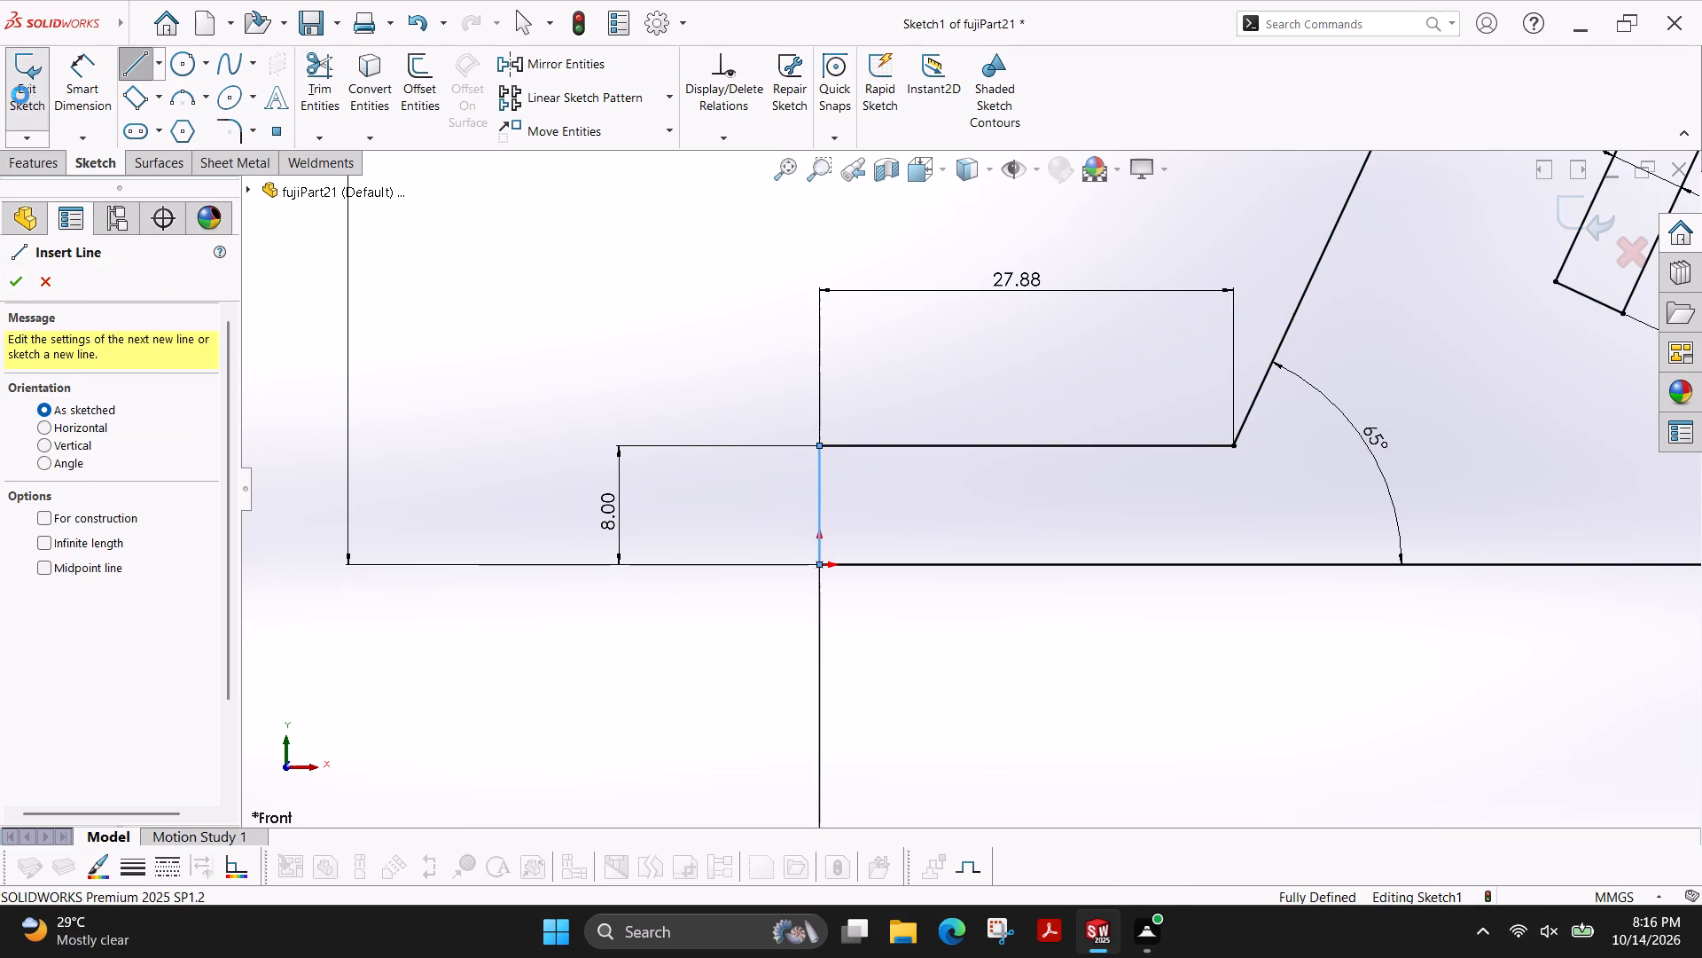
{"action": "scroll", "coordinate": [1058, 514], "scroll_direction": "down", "scroll_amount": 2}
{"action": "scroll", "coordinate": [1058, 514], "scroll_direction": "up", "scroll_amount": 3}
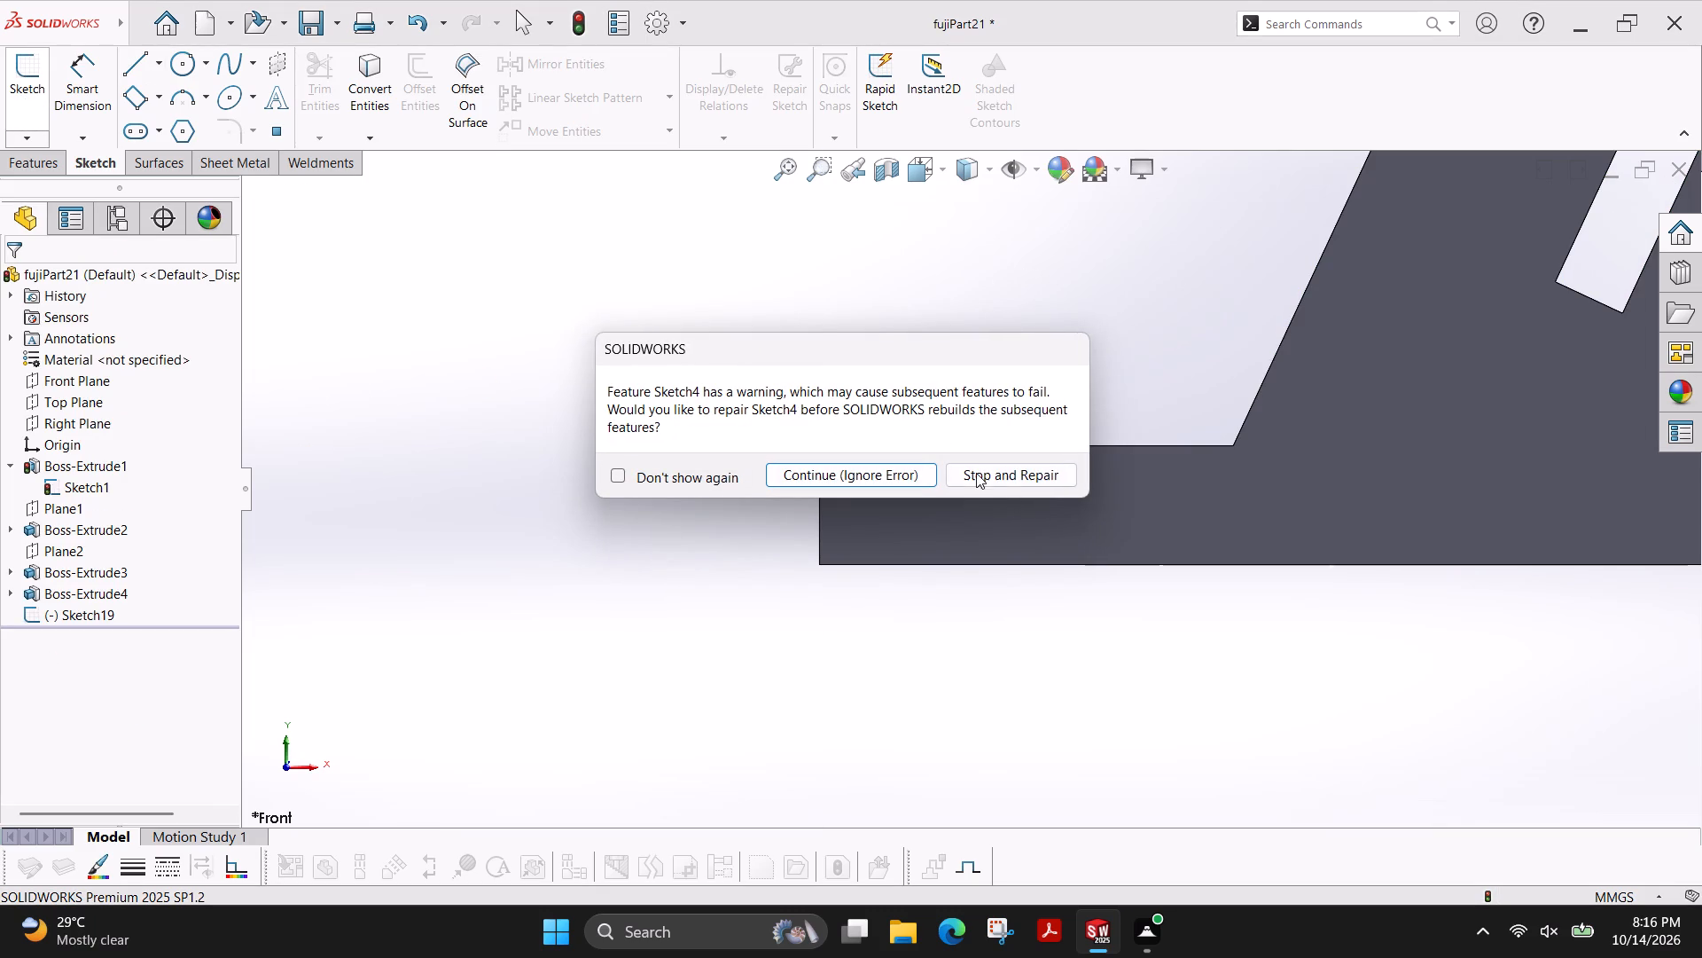
{"action": "left_click", "coordinate": [1015, 474]}
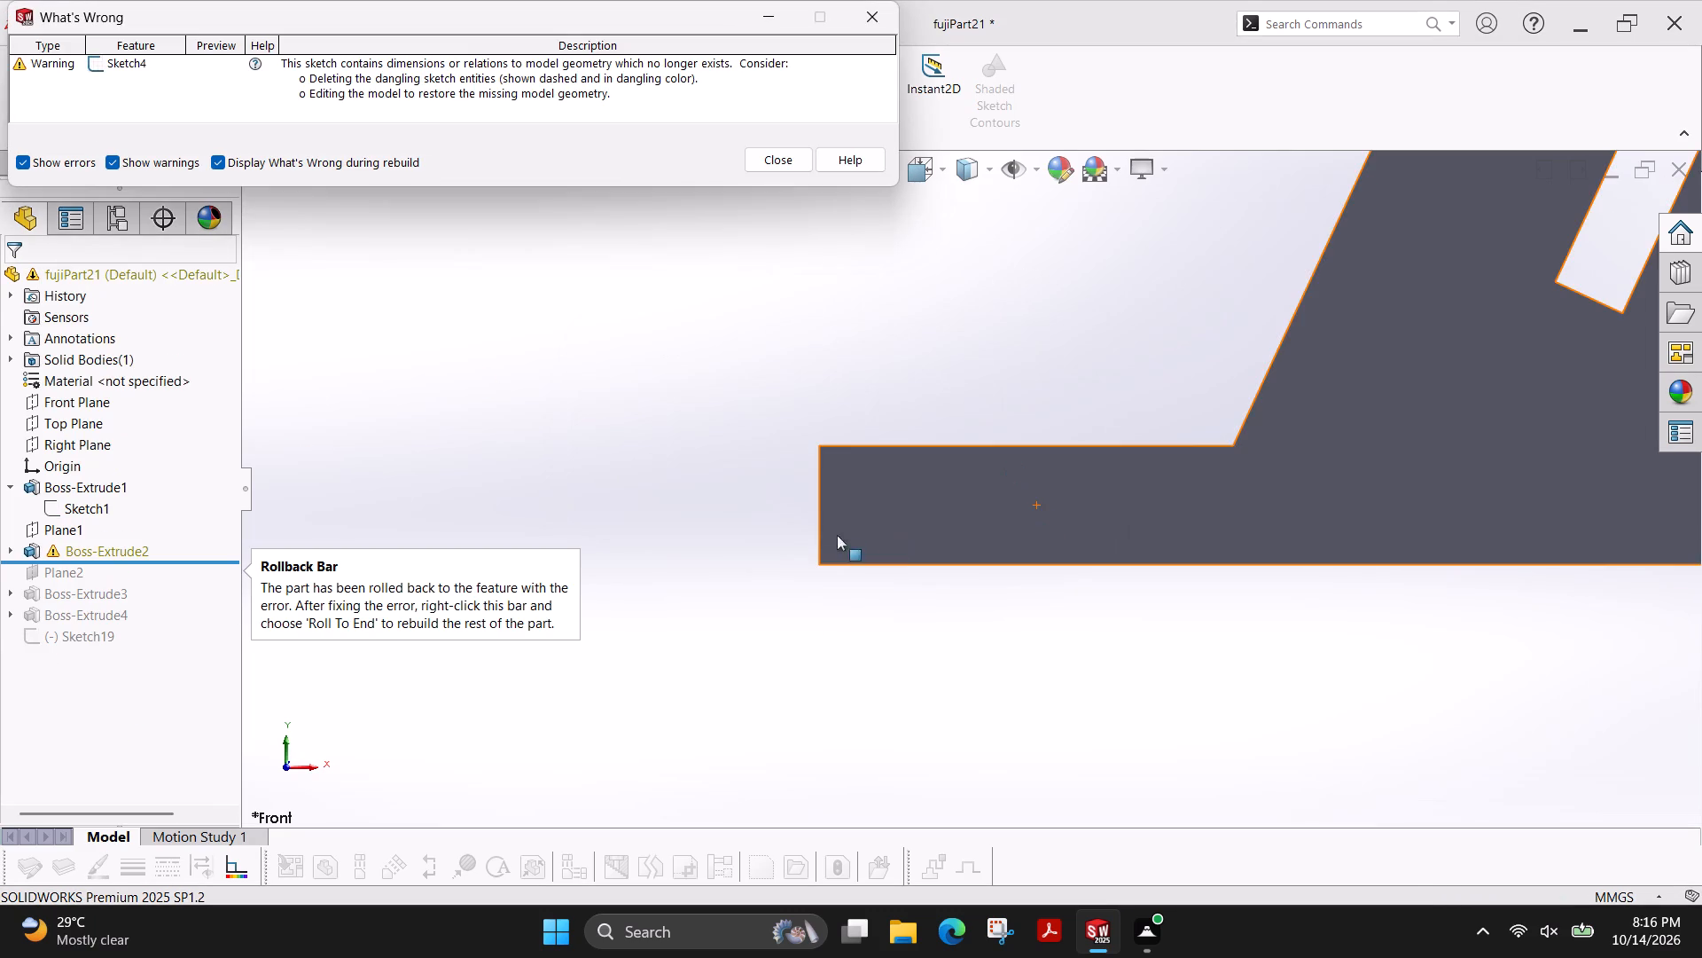
{"action": "scroll", "coordinate": [827, 383], "scroll_direction": "up", "scroll_amount": 2}
{"action": "left_click", "coordinate": [781, 162]}
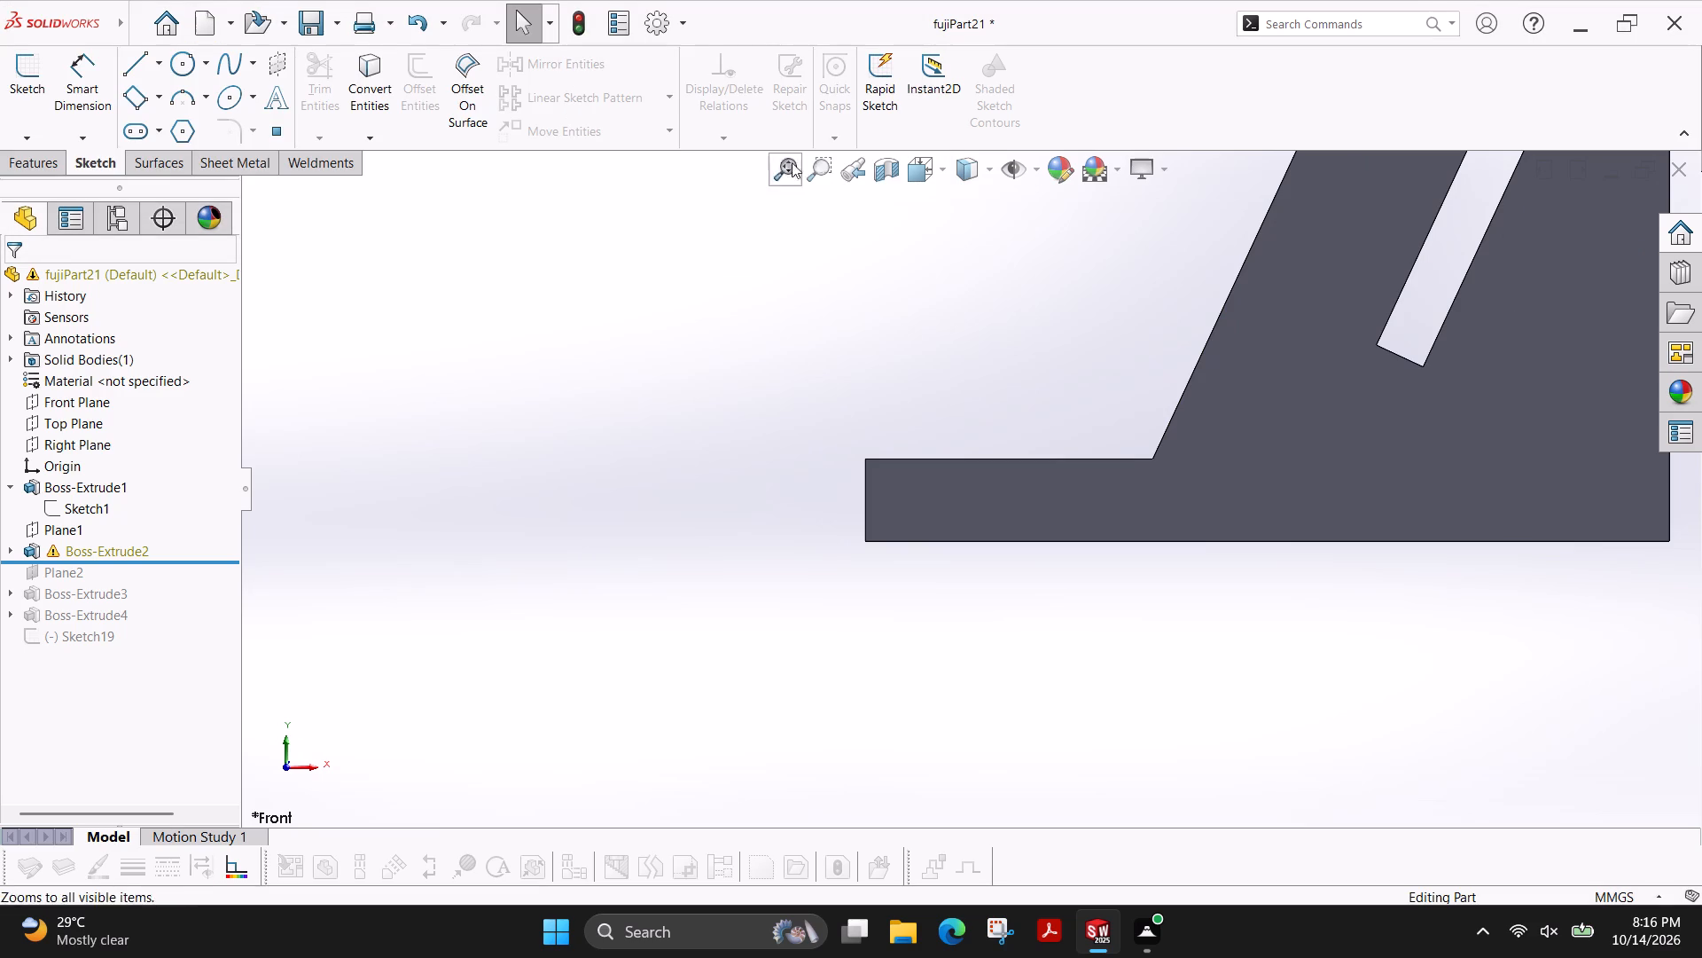
{"action": "scroll", "coordinate": [994, 407], "scroll_direction": "up", "scroll_amount": 7}
{"action": "scroll", "coordinate": [1068, 394], "scroll_direction": "down", "scroll_amount": 3}
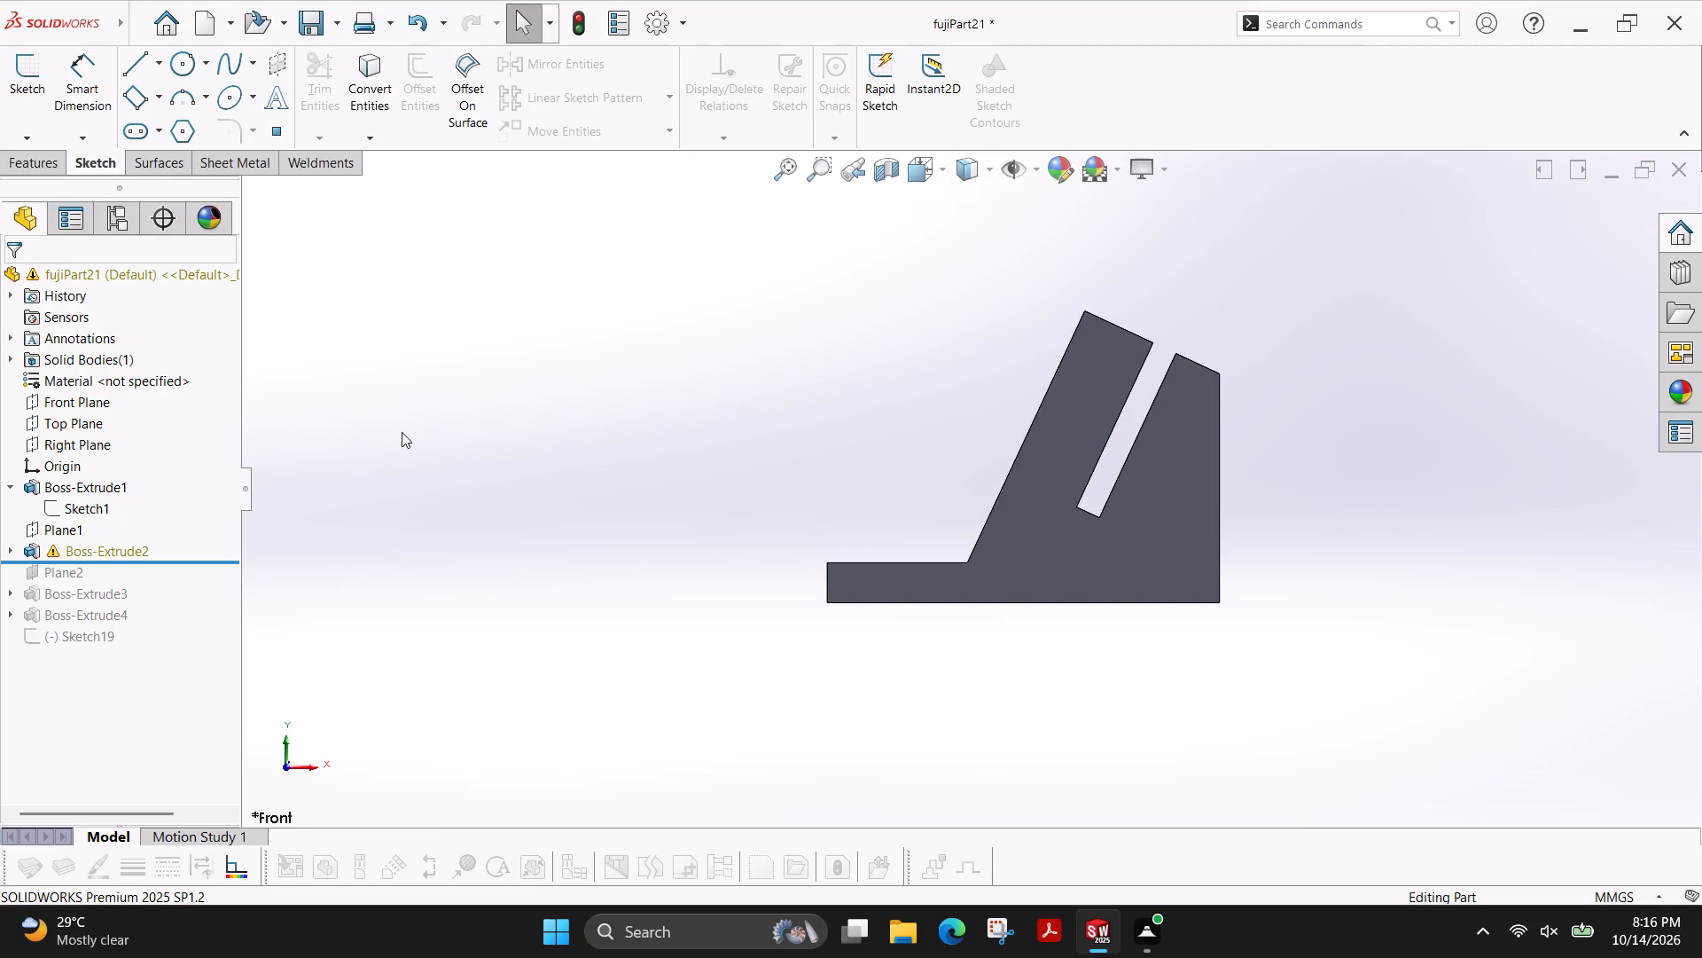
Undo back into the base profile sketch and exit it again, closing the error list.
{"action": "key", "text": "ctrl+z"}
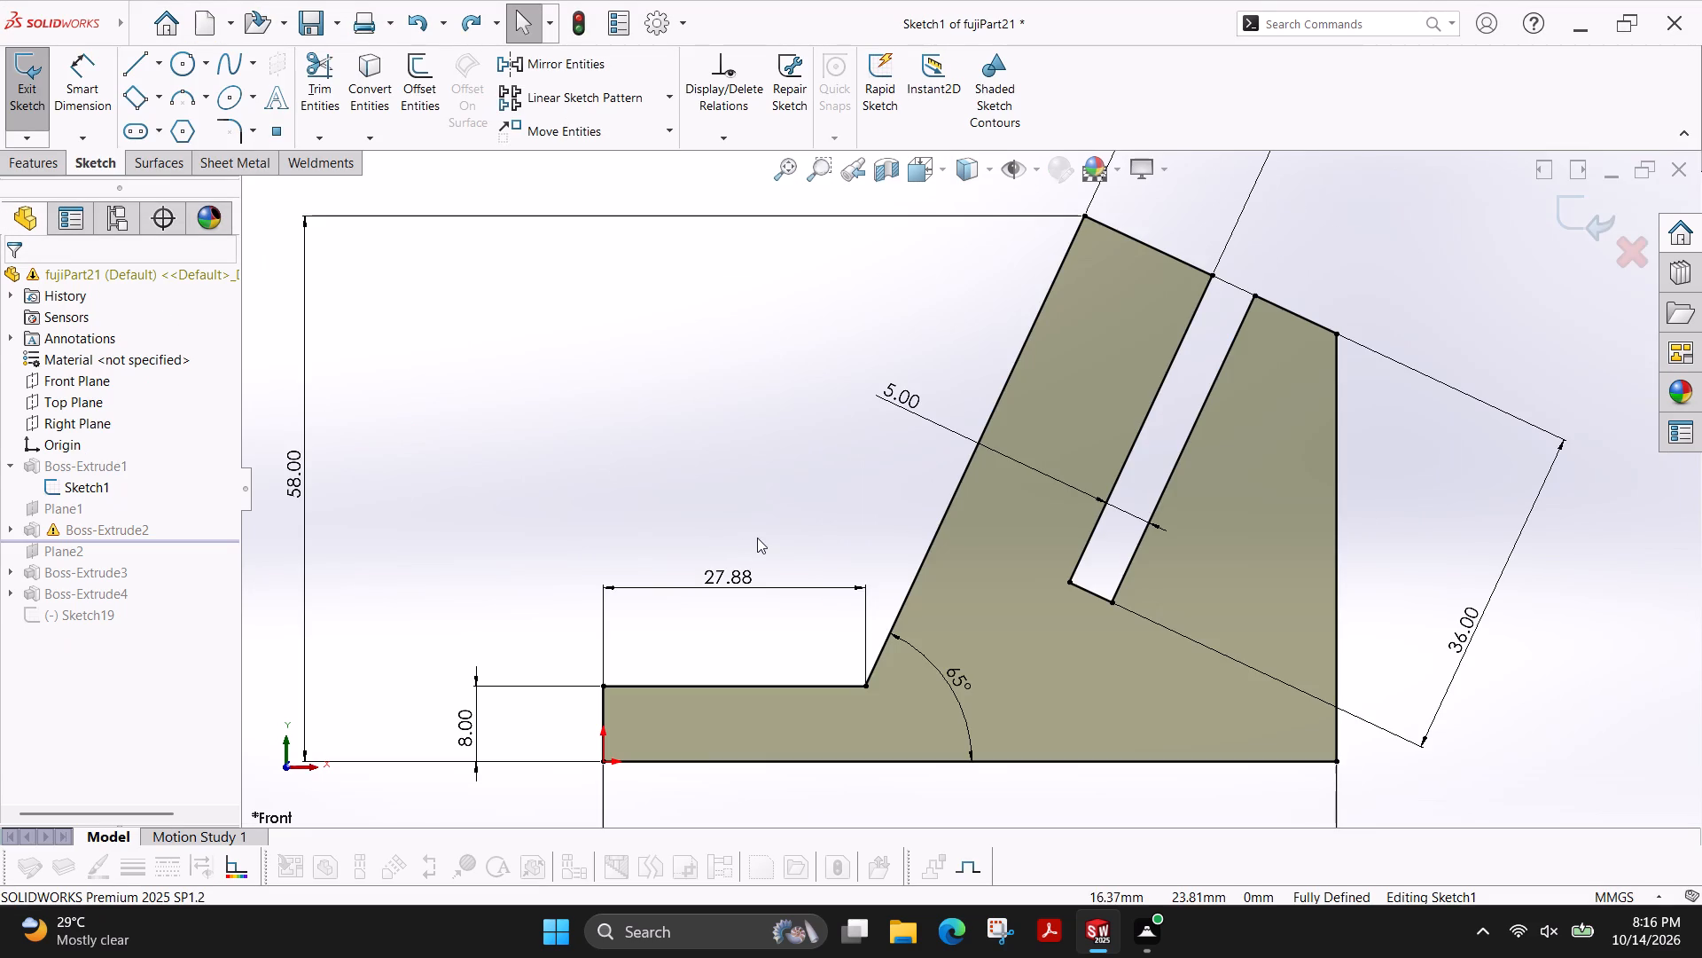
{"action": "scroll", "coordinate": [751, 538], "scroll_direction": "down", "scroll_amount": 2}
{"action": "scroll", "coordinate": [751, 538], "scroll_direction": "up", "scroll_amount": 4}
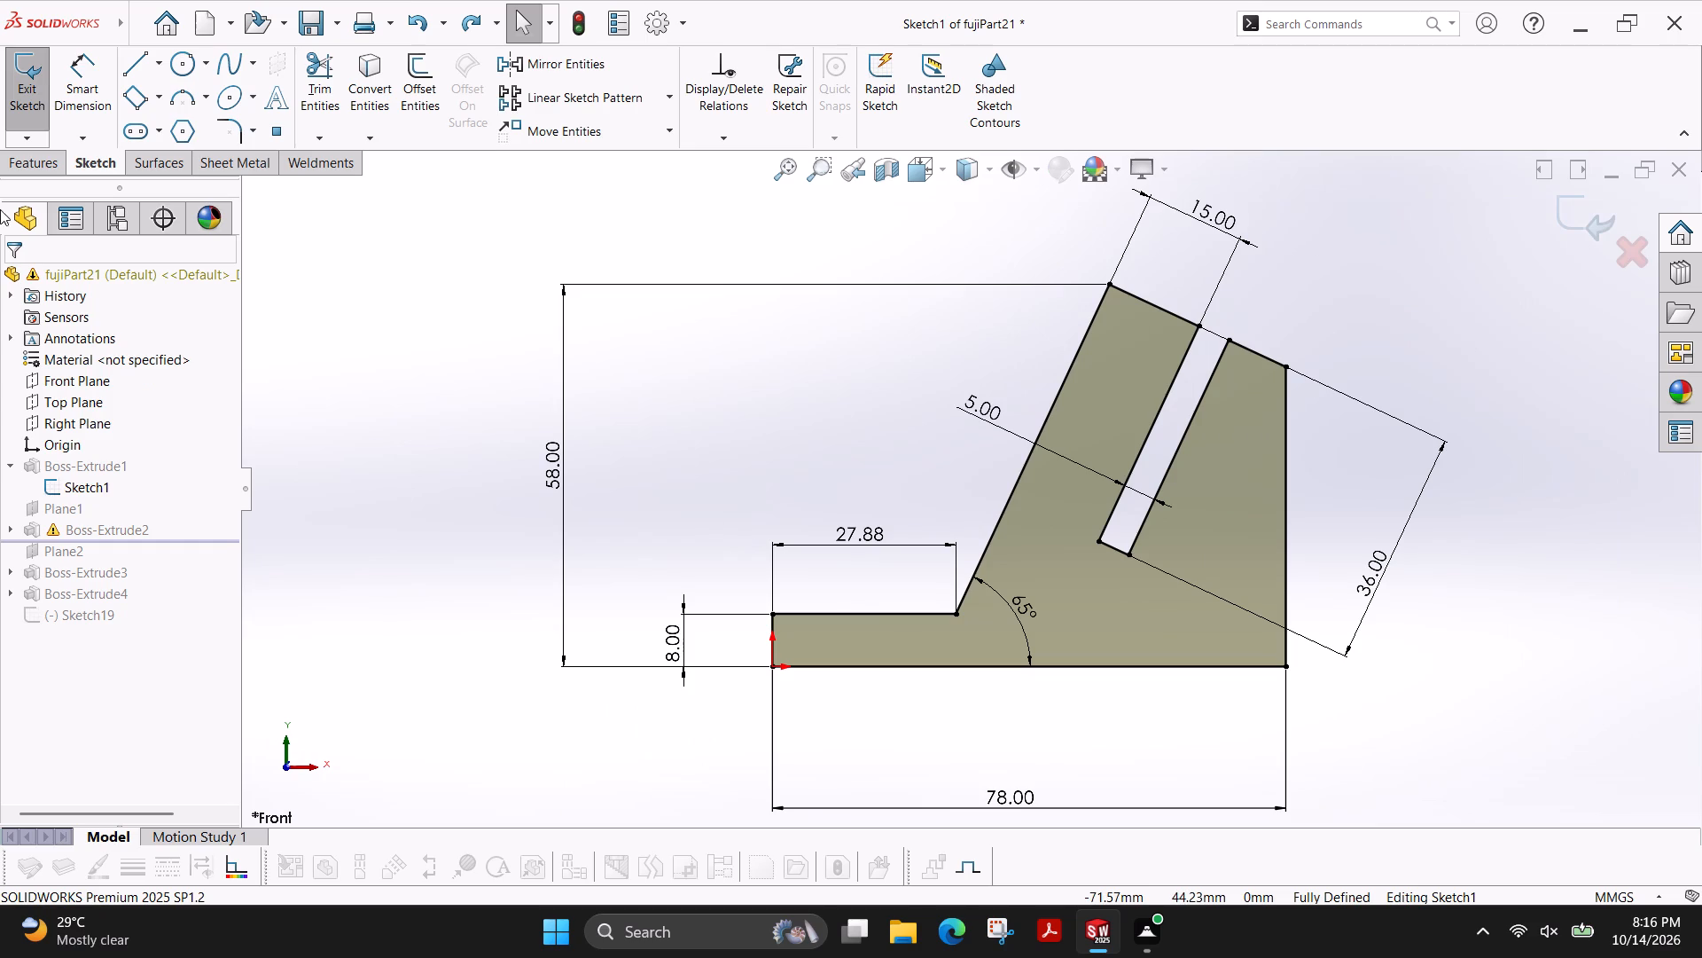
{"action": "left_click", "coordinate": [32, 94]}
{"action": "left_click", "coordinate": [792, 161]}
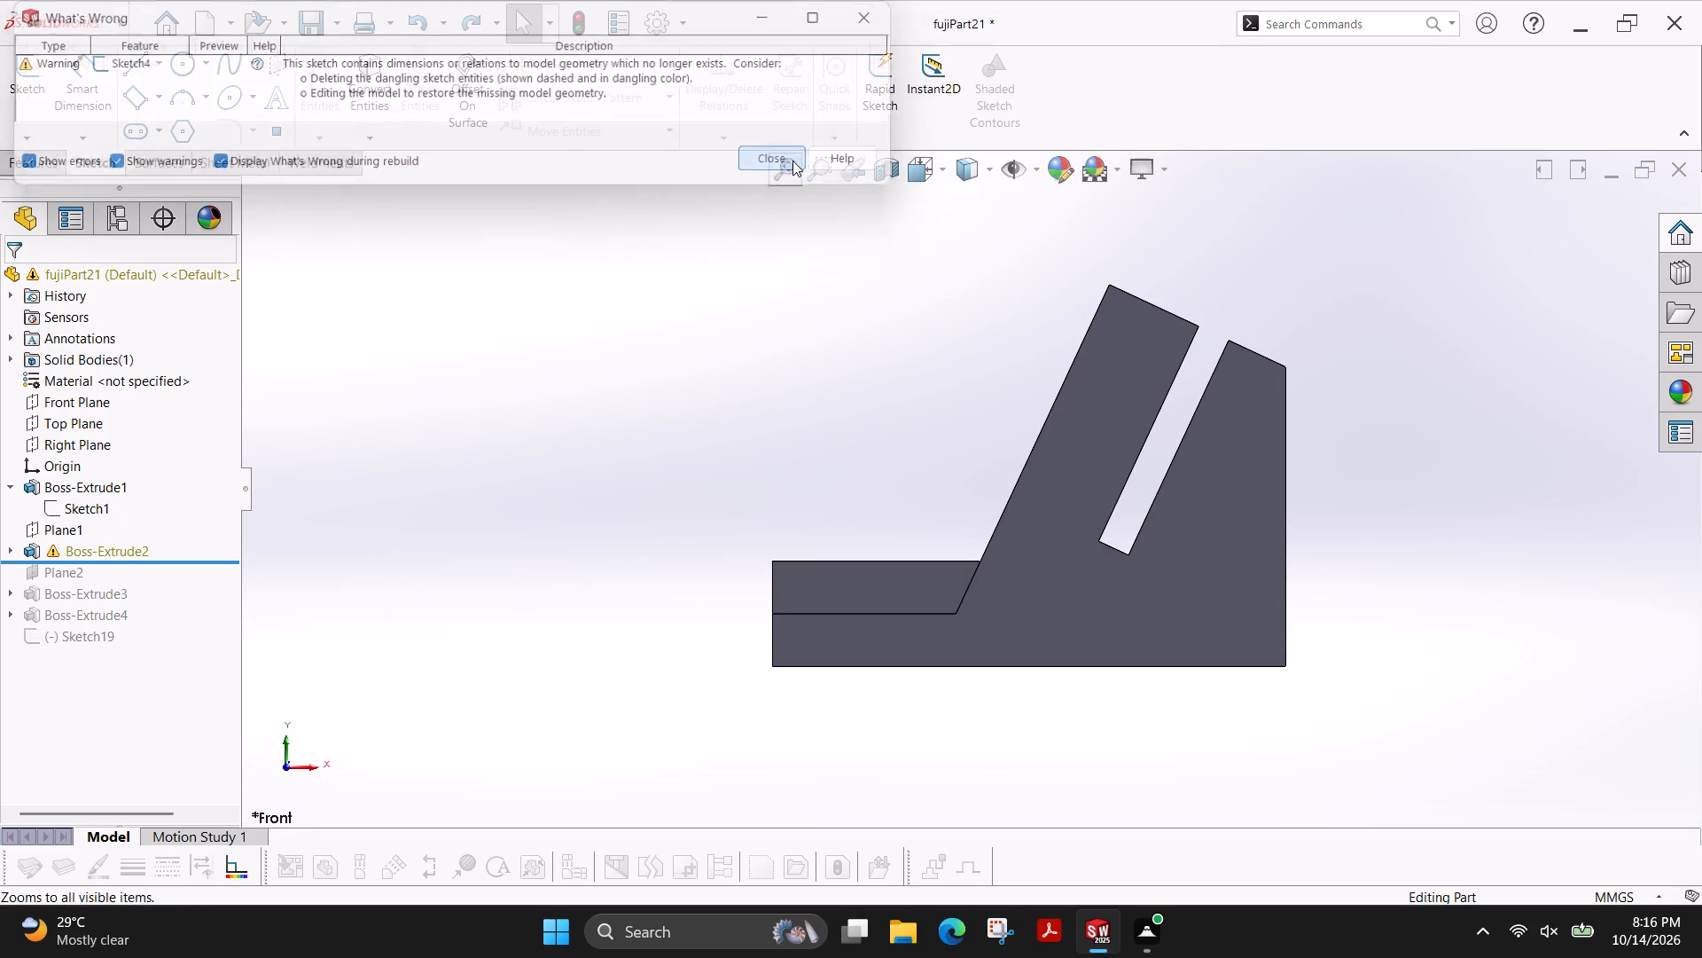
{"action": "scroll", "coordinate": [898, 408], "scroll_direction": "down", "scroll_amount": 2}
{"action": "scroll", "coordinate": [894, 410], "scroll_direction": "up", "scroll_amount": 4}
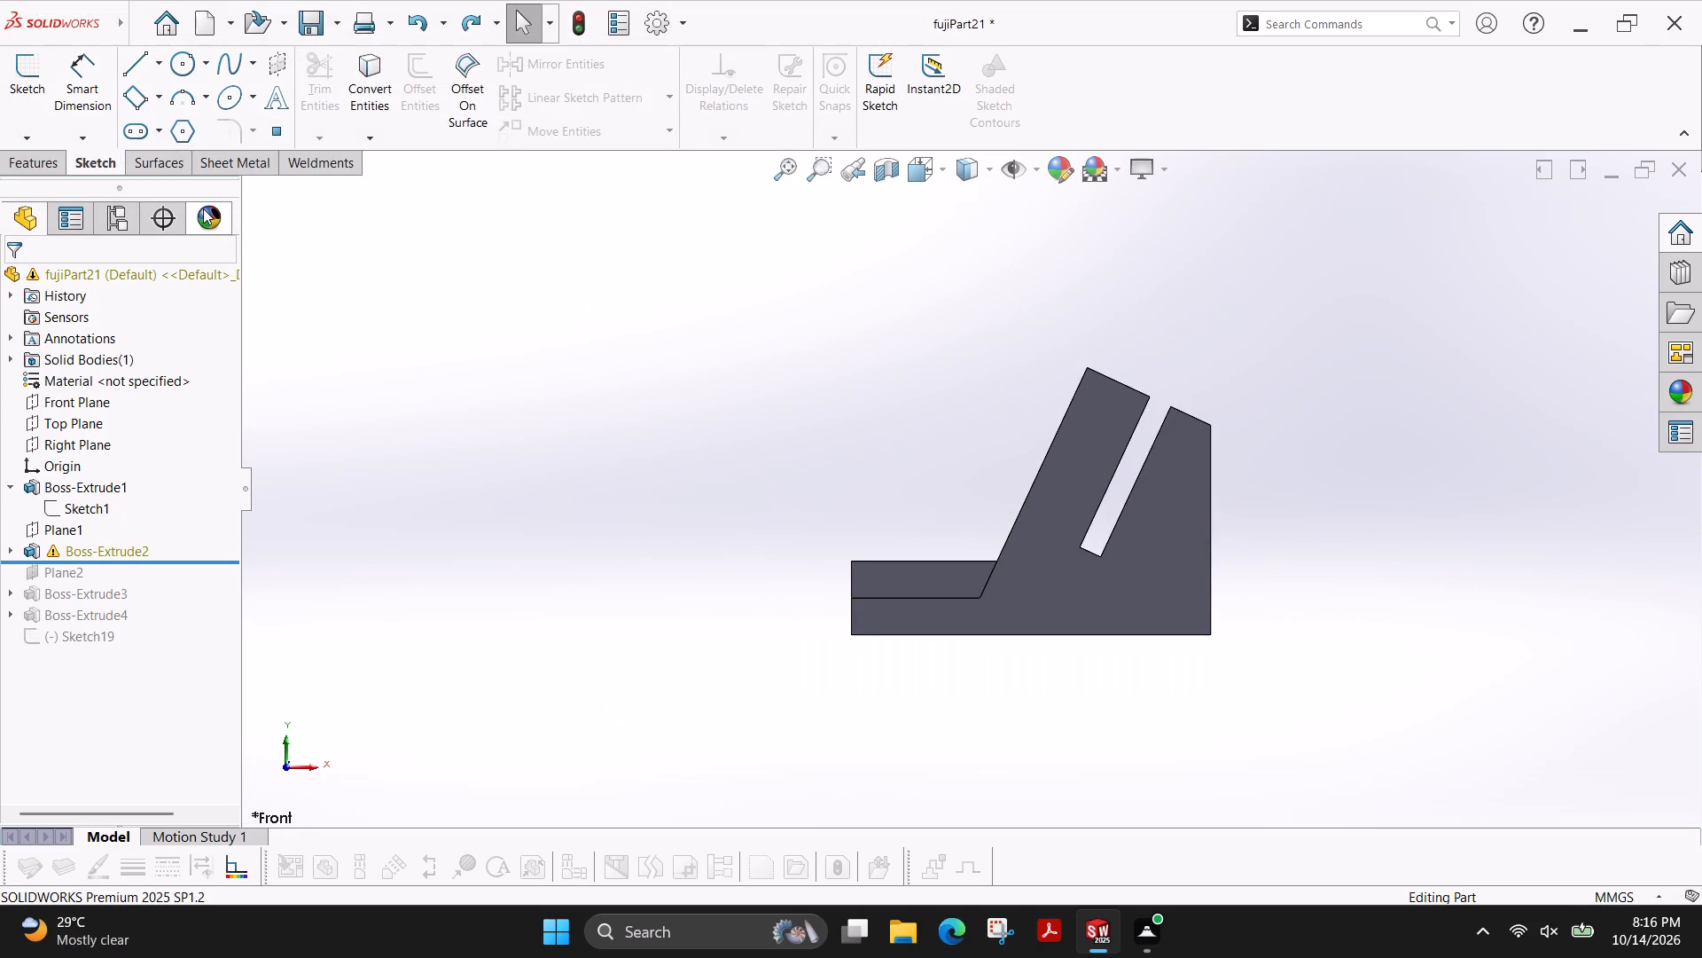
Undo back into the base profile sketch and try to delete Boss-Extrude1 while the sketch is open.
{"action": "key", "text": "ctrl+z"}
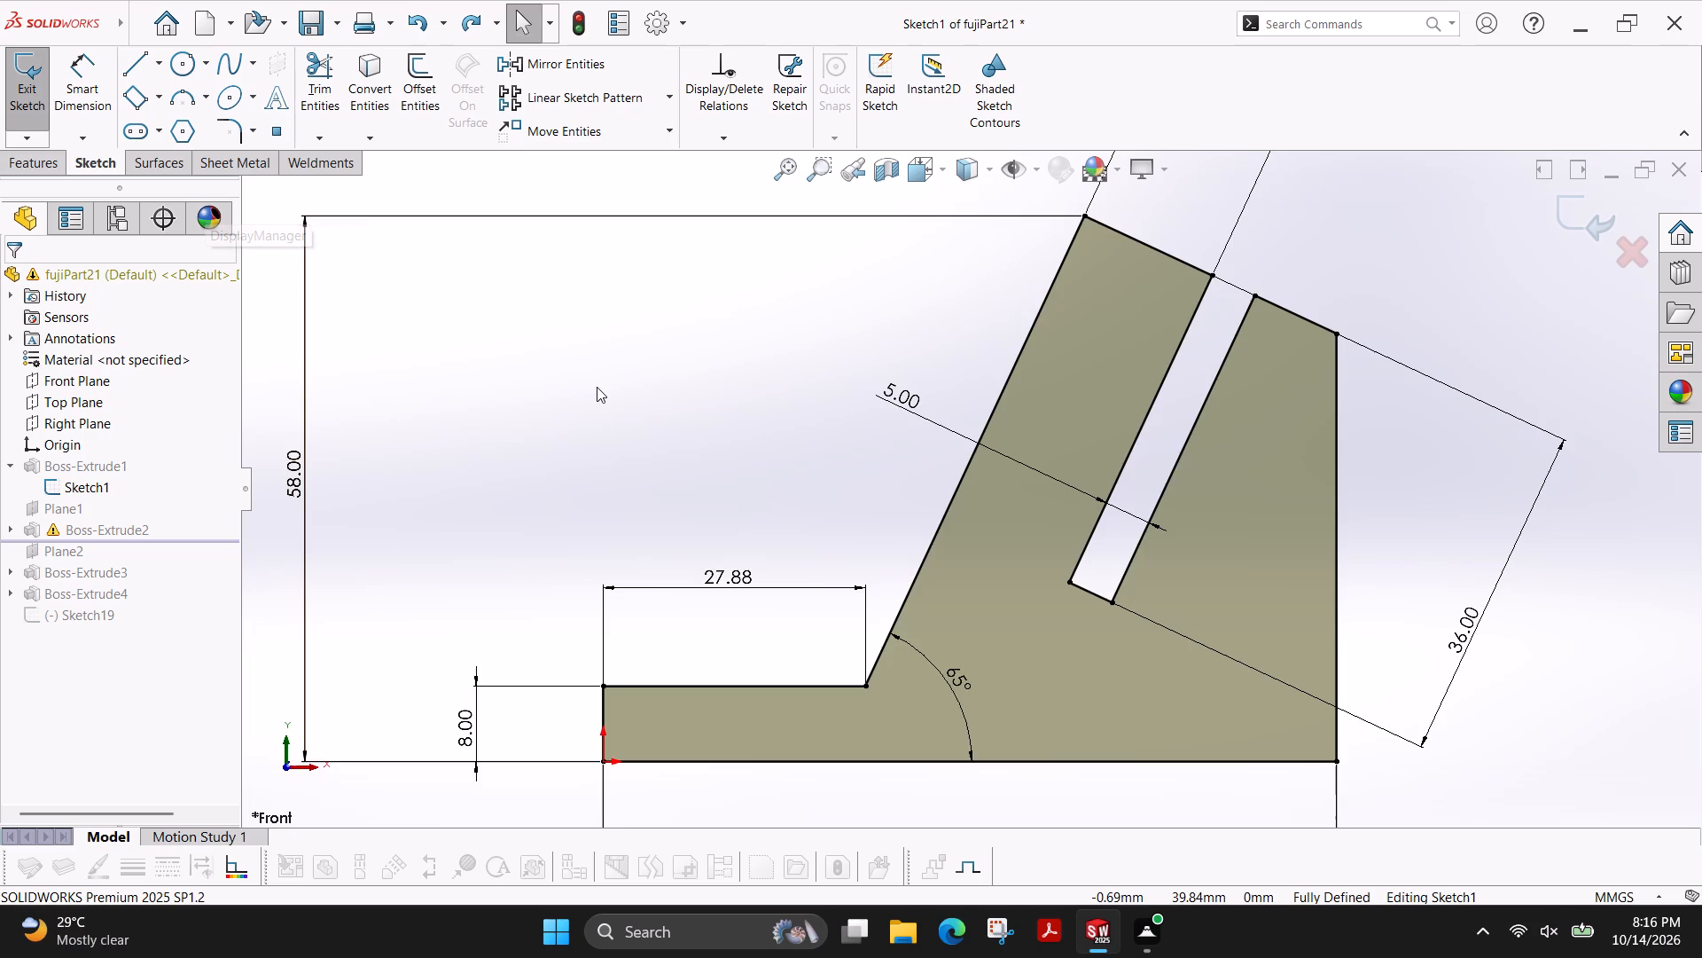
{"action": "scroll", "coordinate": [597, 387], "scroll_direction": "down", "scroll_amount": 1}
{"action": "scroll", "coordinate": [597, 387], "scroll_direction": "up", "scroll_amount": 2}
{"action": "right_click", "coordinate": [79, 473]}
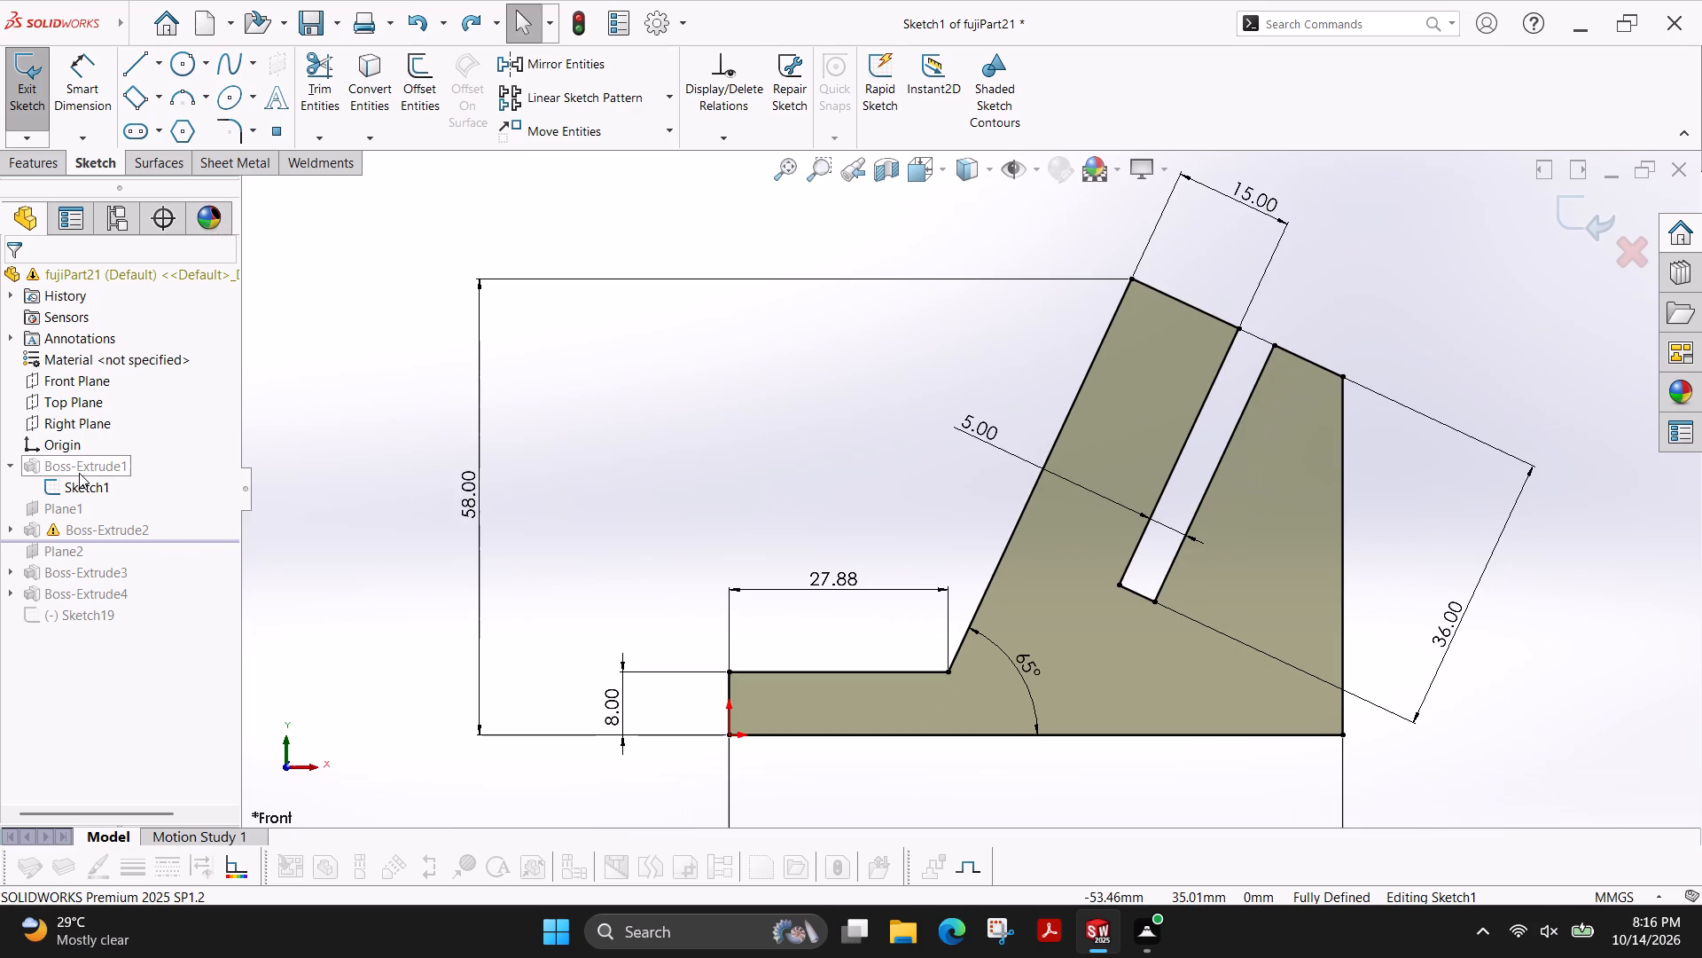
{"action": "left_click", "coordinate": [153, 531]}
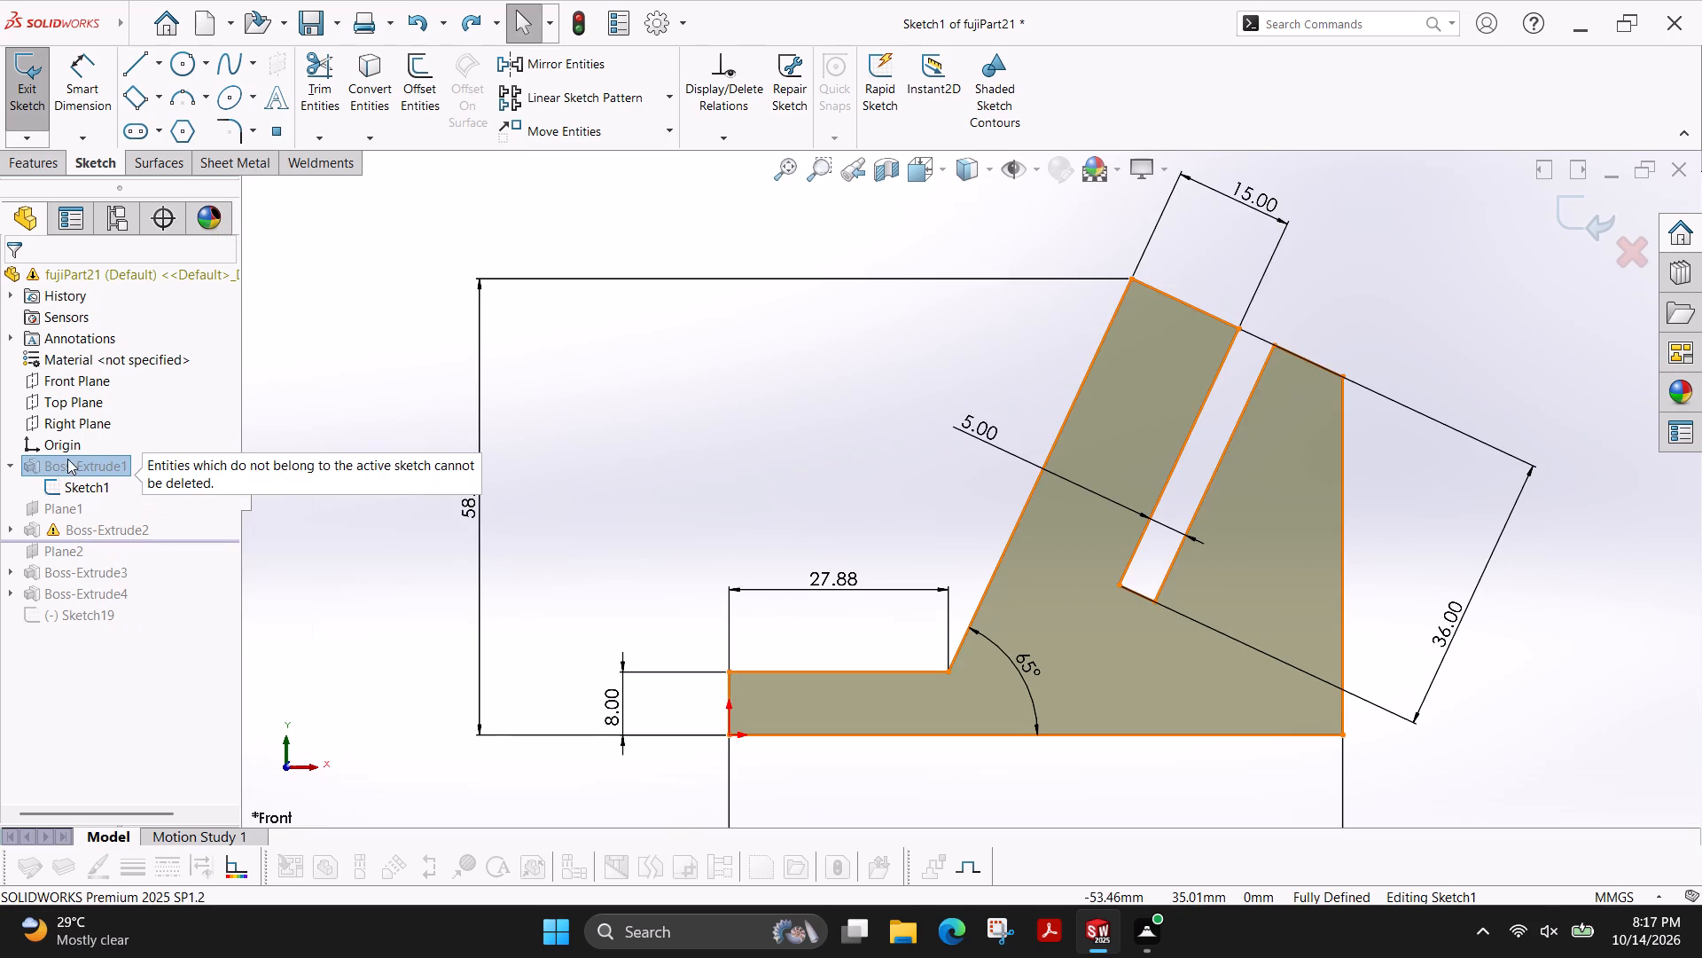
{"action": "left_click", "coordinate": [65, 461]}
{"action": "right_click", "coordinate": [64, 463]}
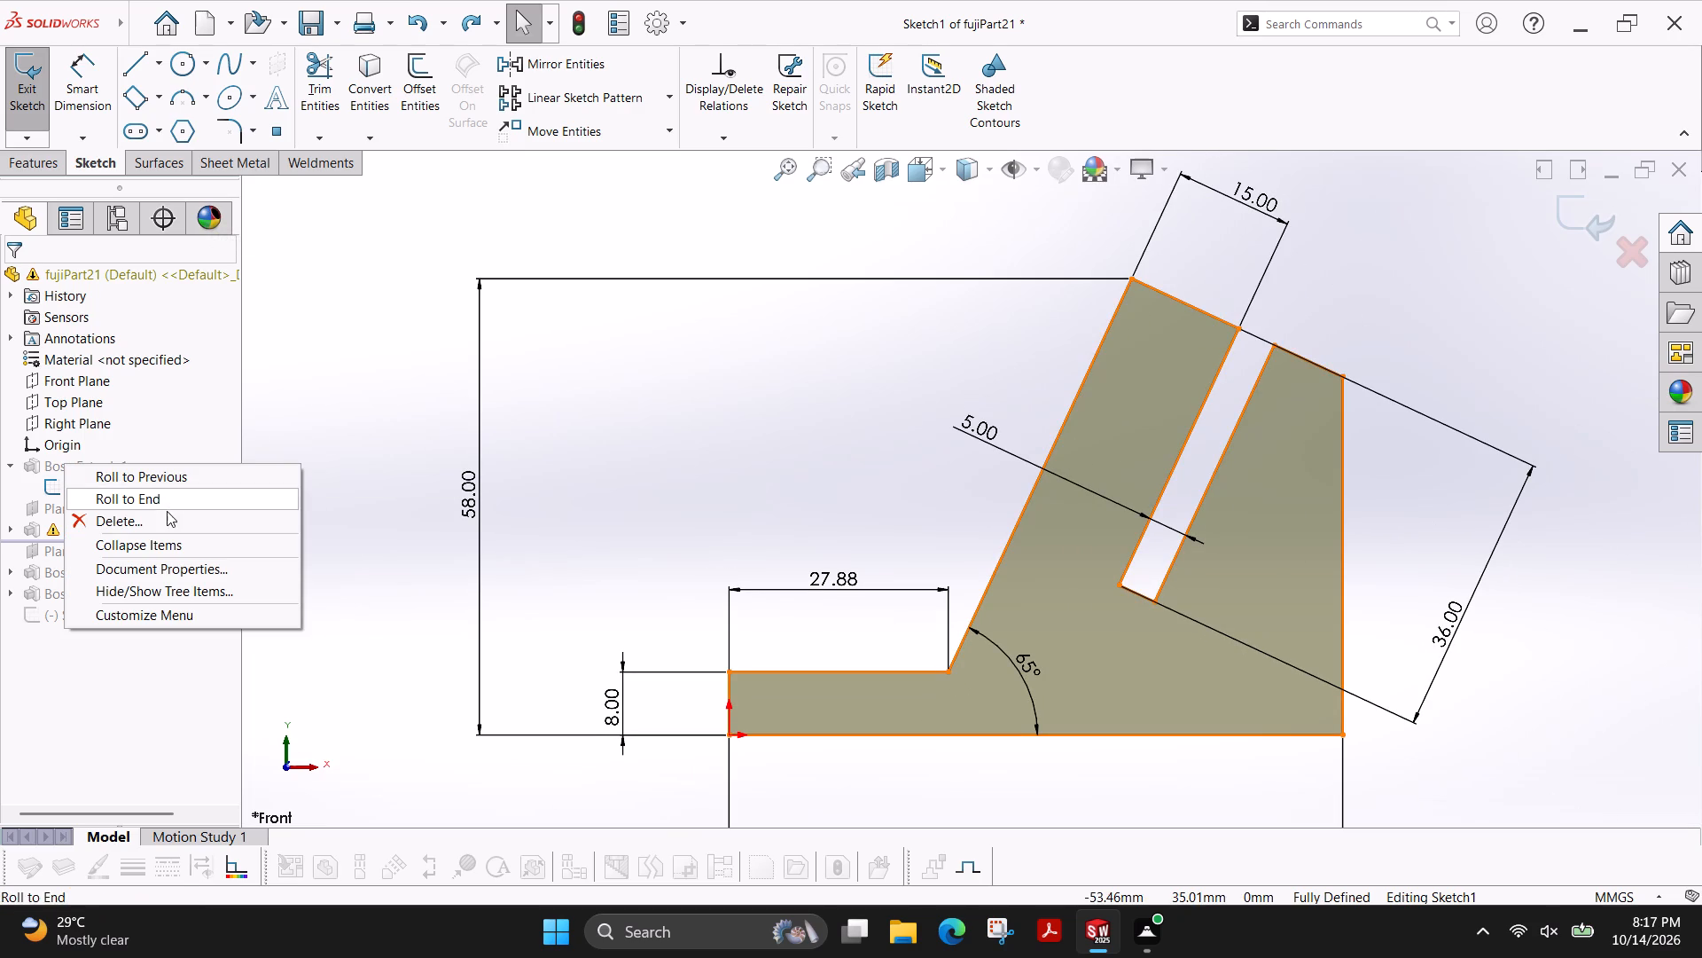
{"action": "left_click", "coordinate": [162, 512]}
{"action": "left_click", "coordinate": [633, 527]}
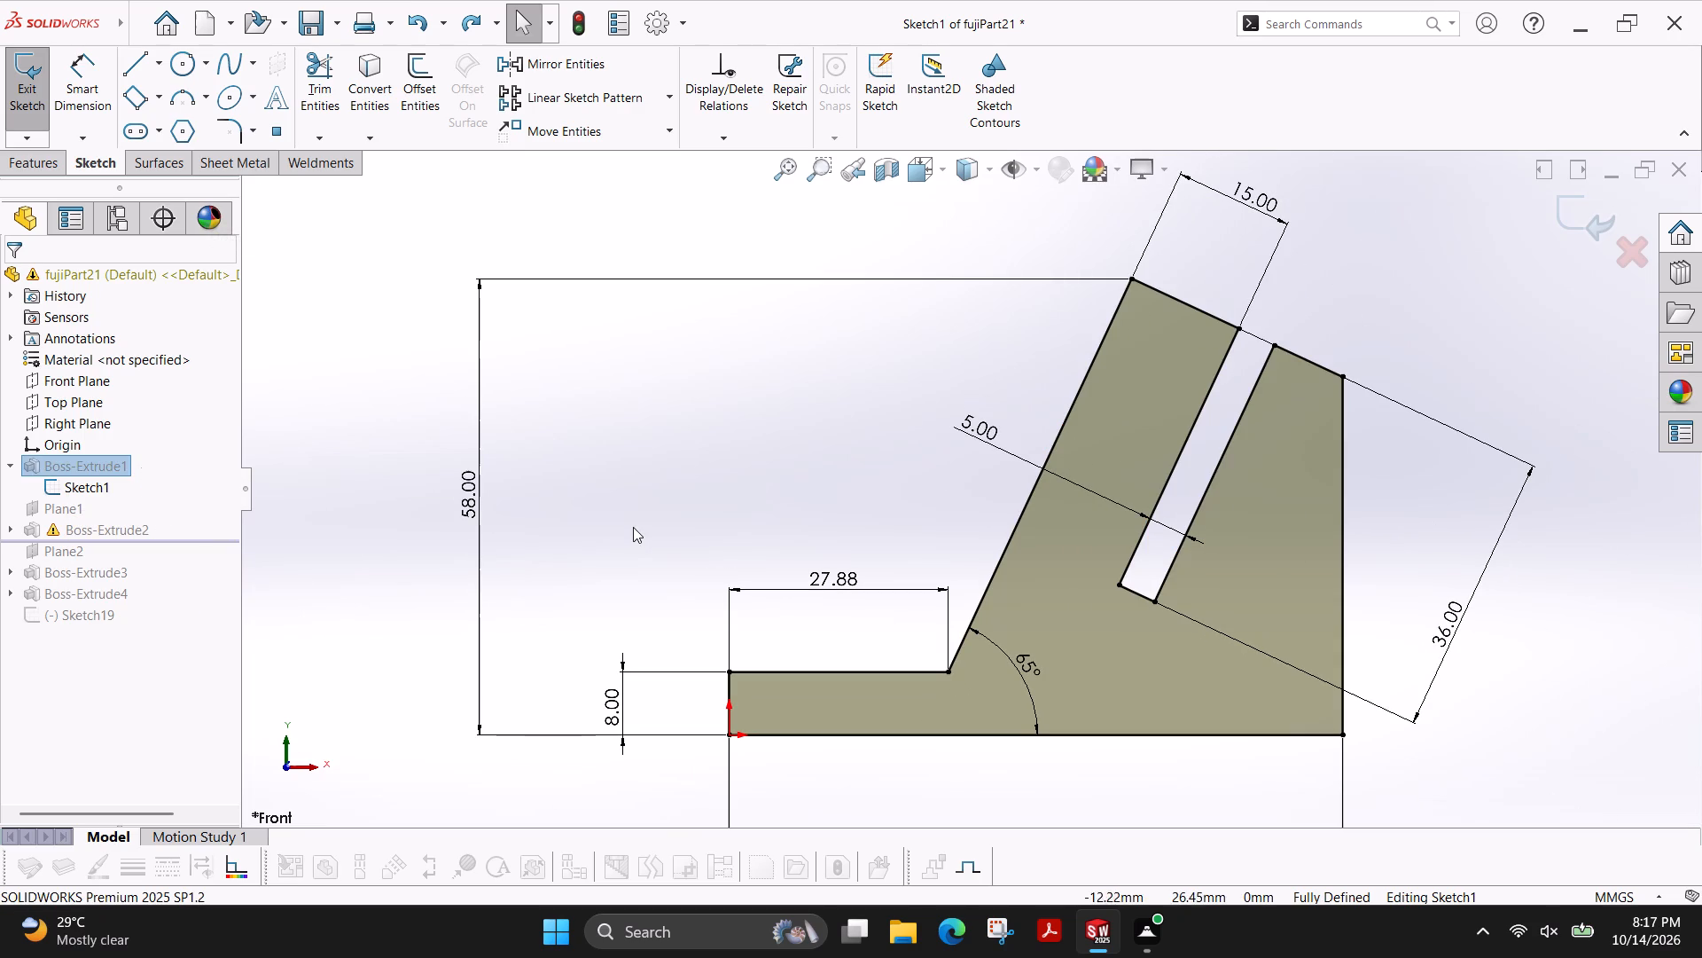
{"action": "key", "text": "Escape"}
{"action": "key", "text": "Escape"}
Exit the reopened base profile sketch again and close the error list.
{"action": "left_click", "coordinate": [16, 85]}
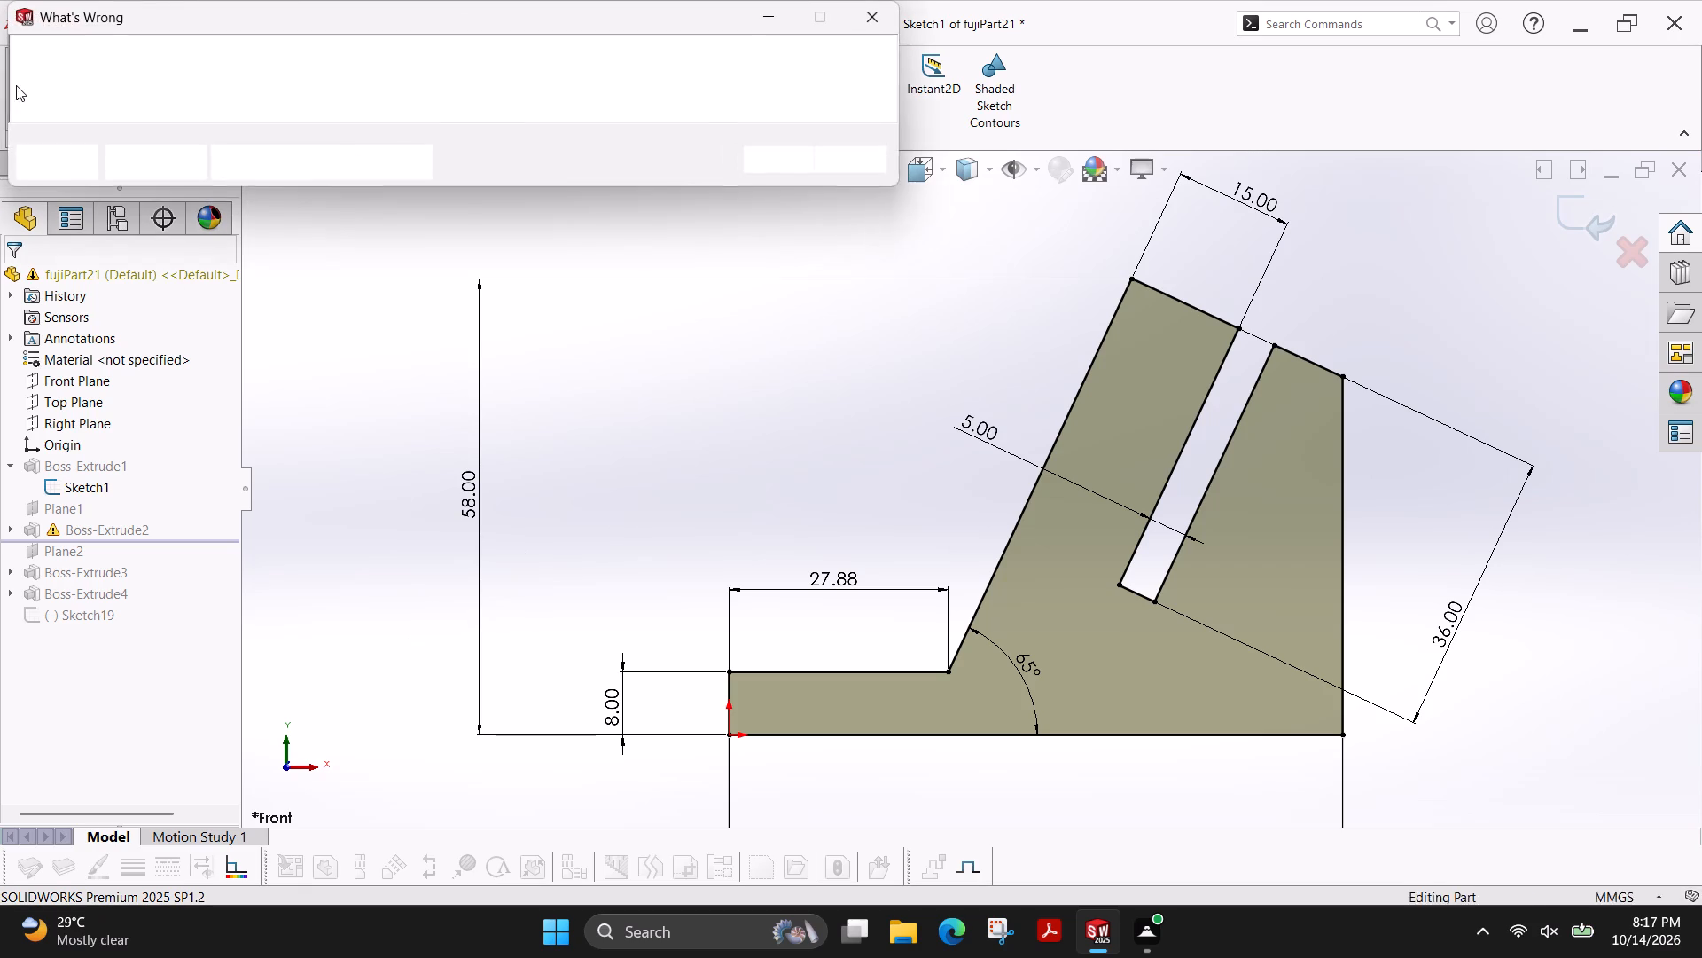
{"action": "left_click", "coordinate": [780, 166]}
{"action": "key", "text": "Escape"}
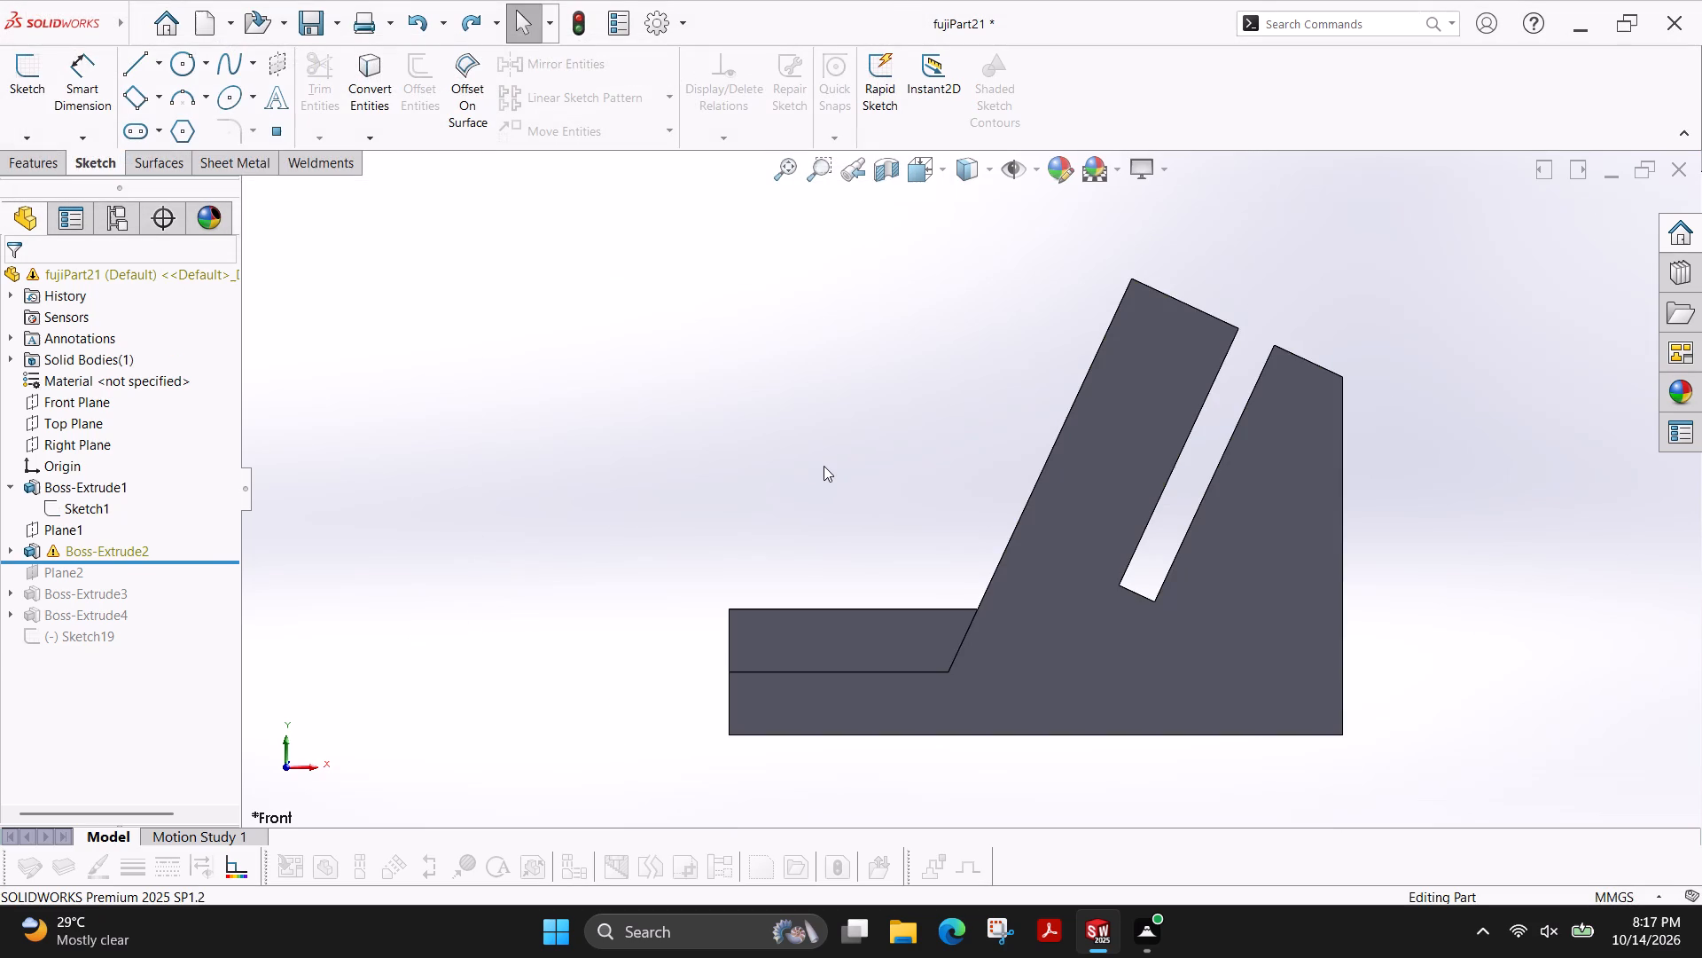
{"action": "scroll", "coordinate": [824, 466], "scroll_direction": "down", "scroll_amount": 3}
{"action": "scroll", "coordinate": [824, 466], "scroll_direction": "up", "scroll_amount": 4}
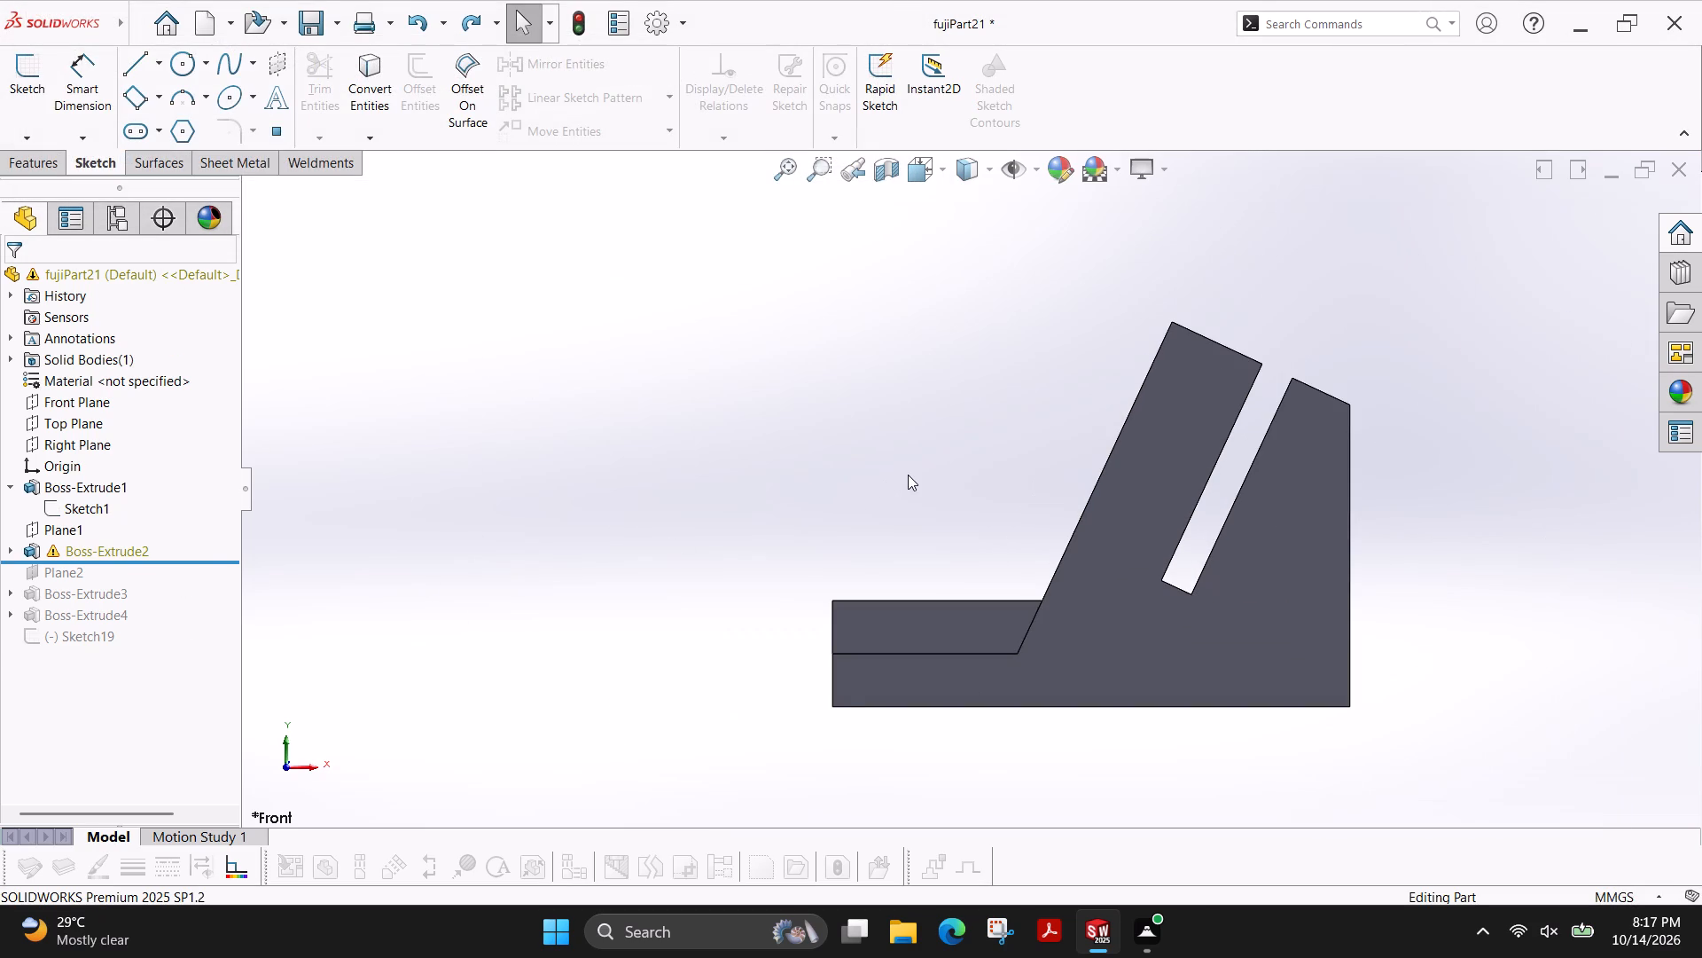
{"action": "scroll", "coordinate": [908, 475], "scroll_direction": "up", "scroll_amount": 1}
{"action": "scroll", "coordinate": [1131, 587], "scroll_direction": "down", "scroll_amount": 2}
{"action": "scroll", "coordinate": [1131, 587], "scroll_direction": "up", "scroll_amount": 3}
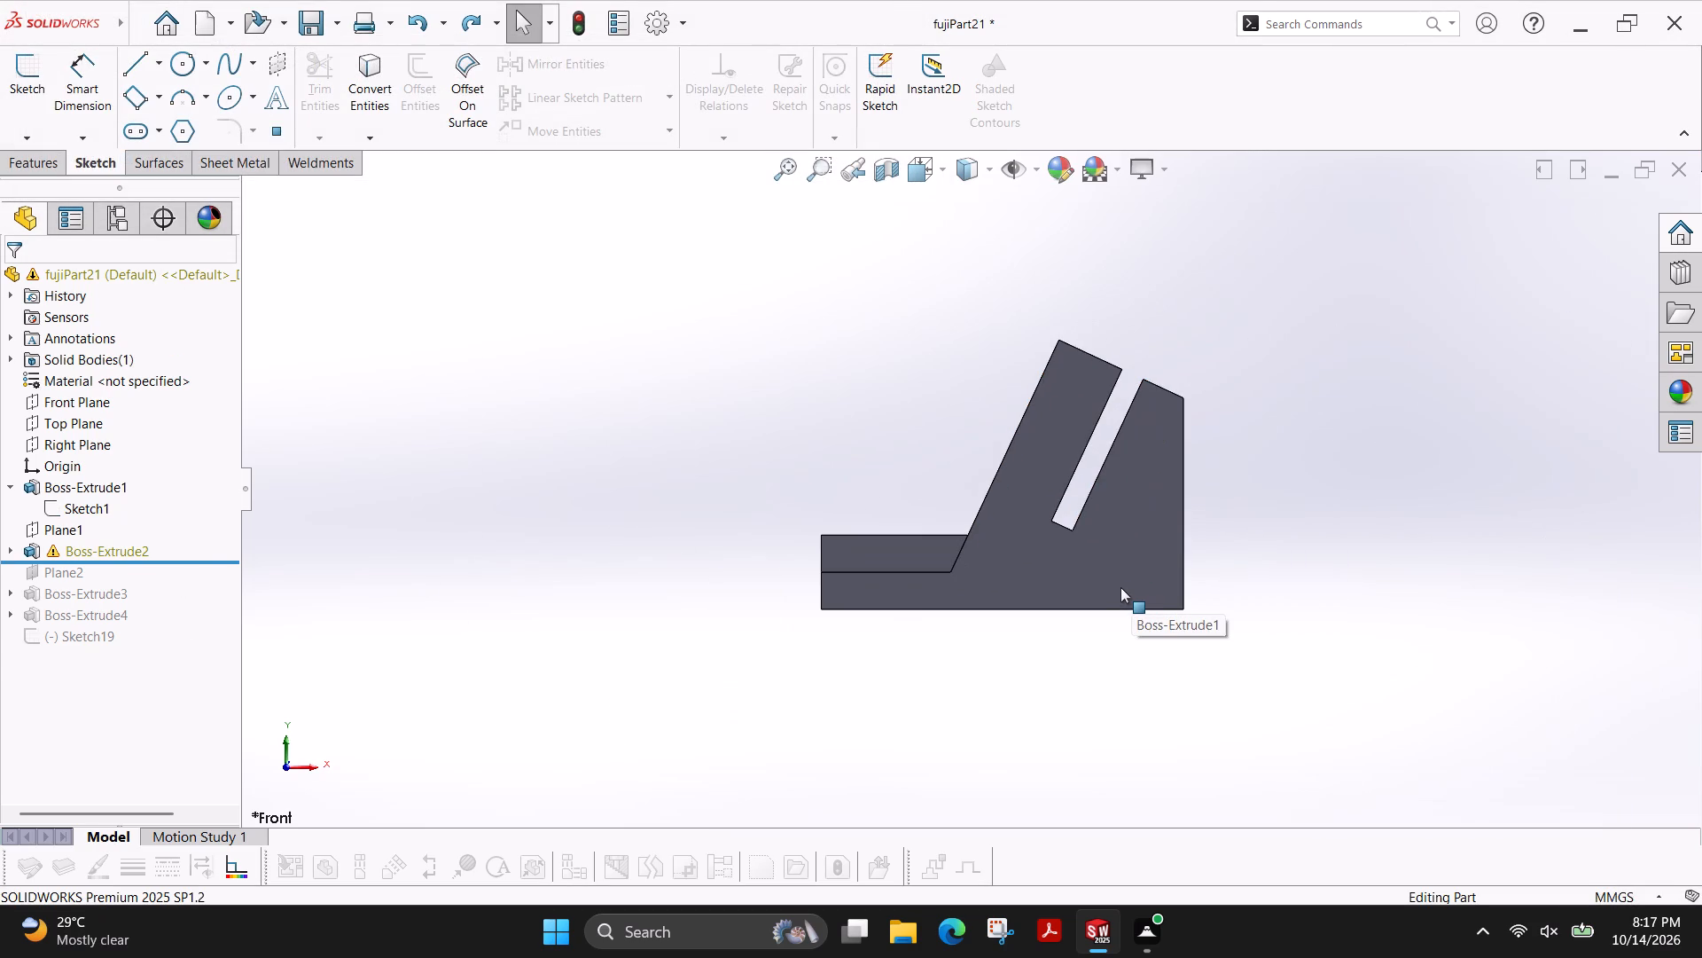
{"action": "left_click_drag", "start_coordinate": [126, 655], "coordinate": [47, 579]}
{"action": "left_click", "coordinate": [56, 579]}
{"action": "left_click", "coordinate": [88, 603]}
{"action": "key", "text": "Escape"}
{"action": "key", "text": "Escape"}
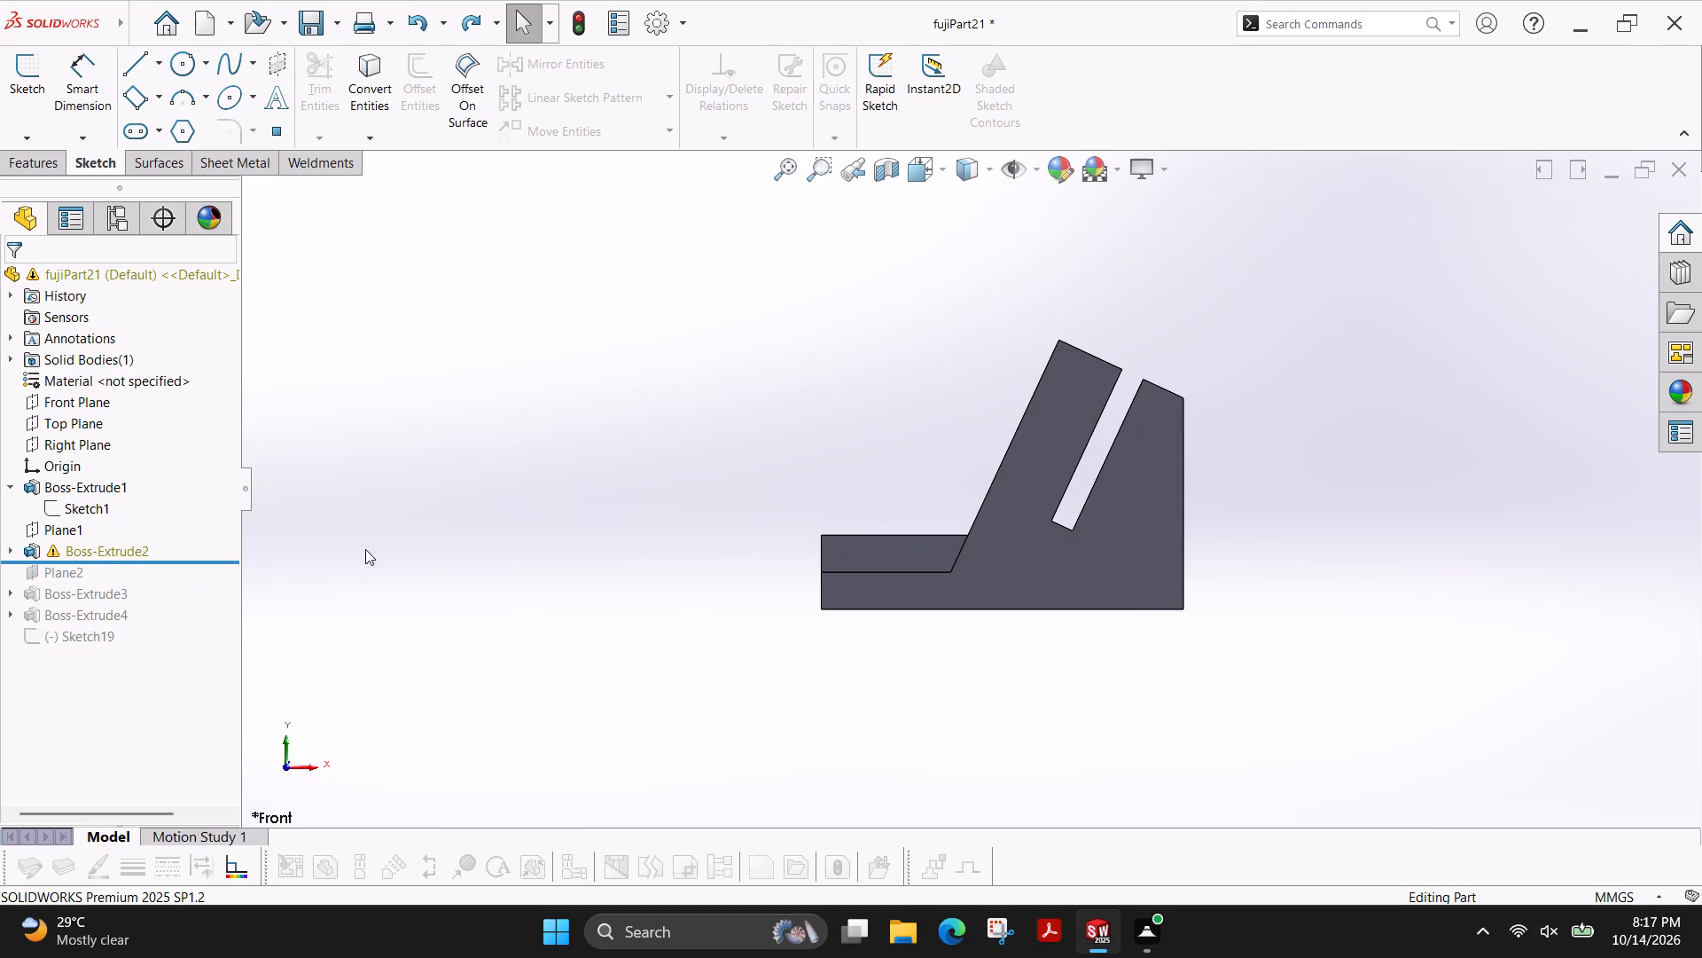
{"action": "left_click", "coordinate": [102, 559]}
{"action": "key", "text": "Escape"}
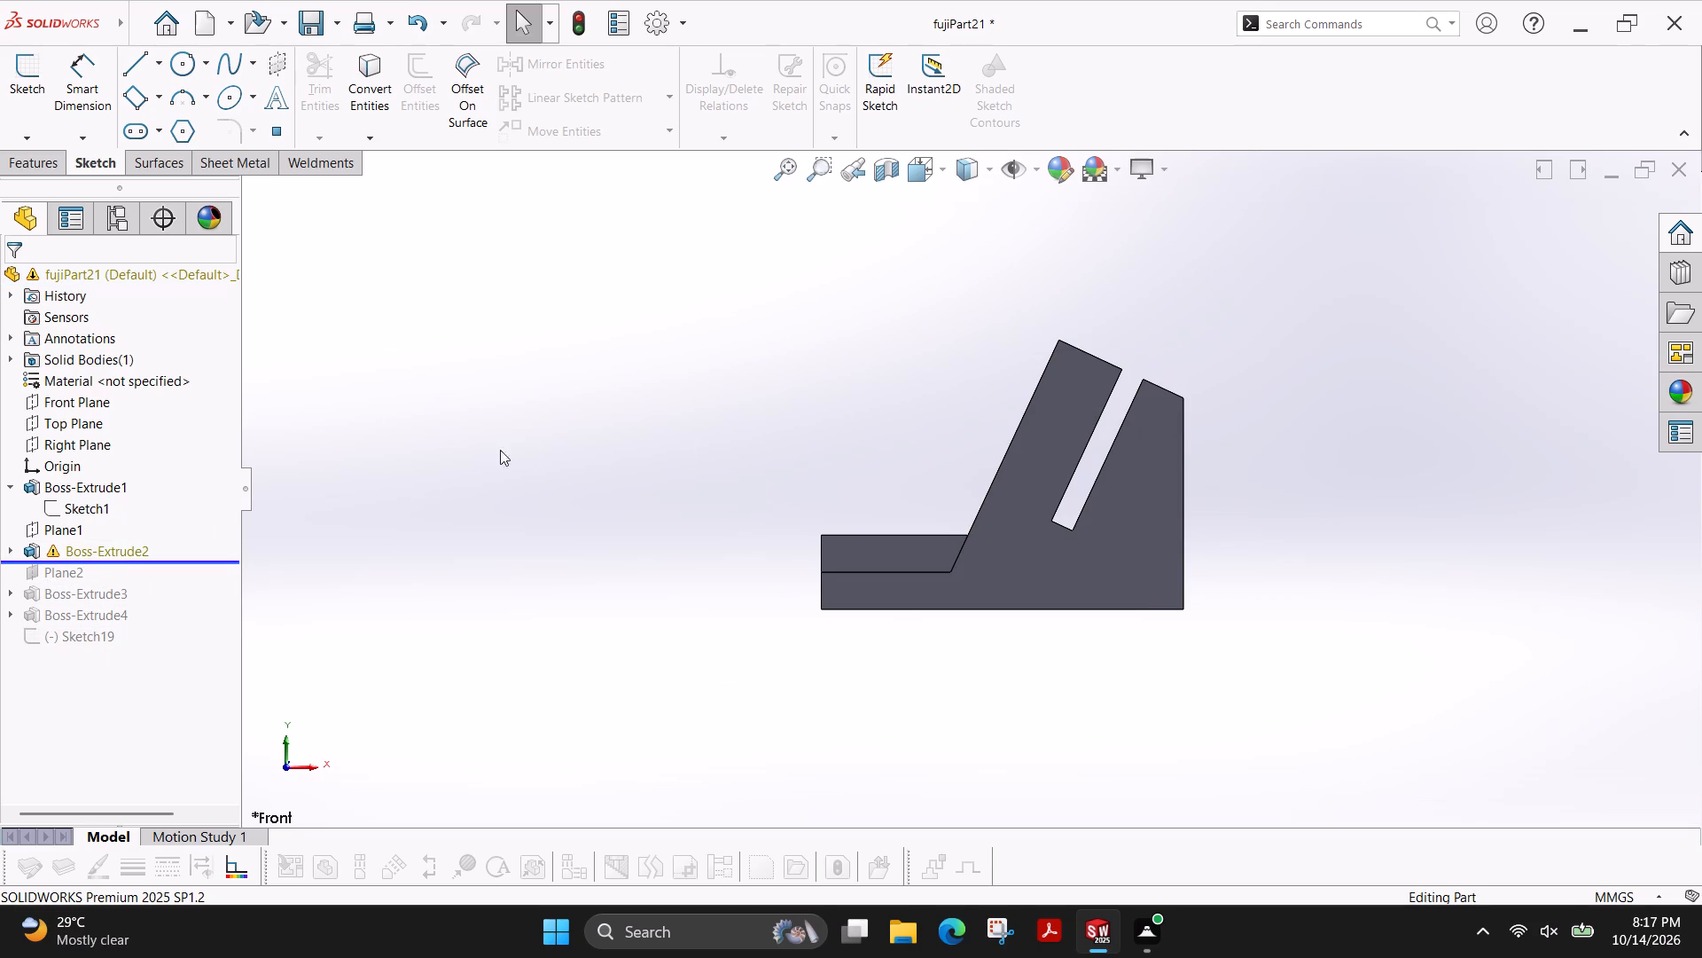
Undo the last sketch exit to return to editing the base profile, Sketch1.
{"action": "scroll", "coordinate": [938, 442], "scroll_direction": "up", "scroll_amount": 1}
{"action": "scroll", "coordinate": [855, 450], "scroll_direction": "down", "scroll_amount": 2}
{"action": "scroll", "coordinate": [855, 450], "scroll_direction": "up", "scroll_amount": 2}
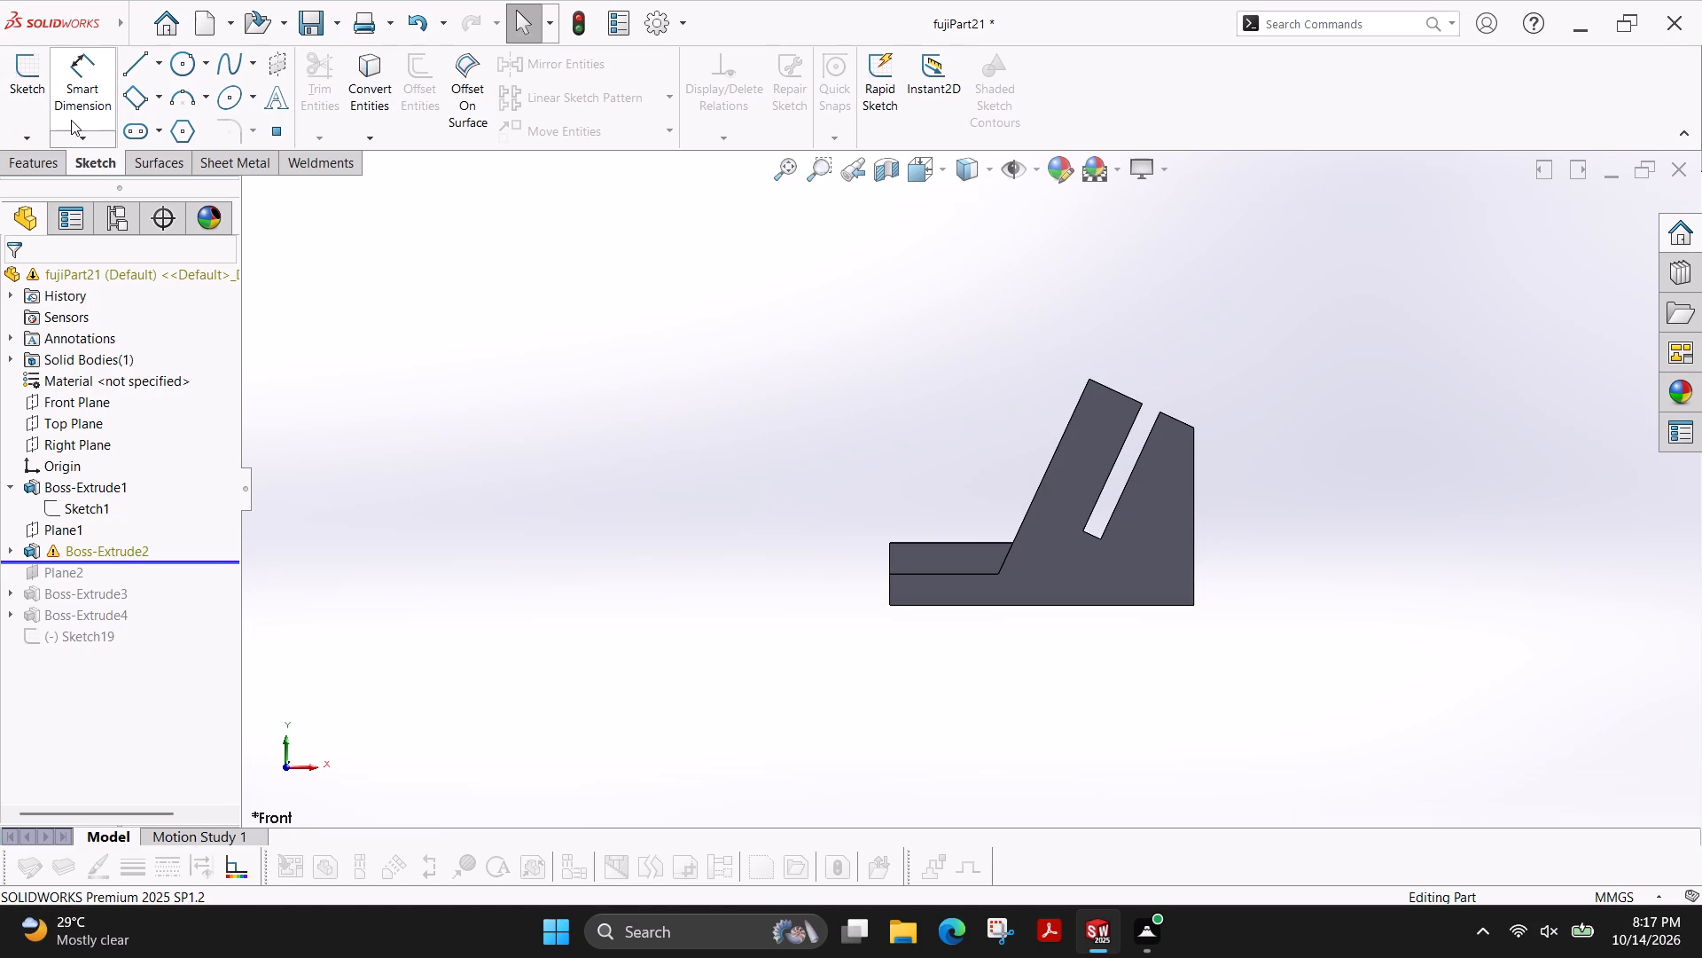
{"action": "key", "text": "ctrl+z"}
{"action": "key", "text": "ctrl+z"}
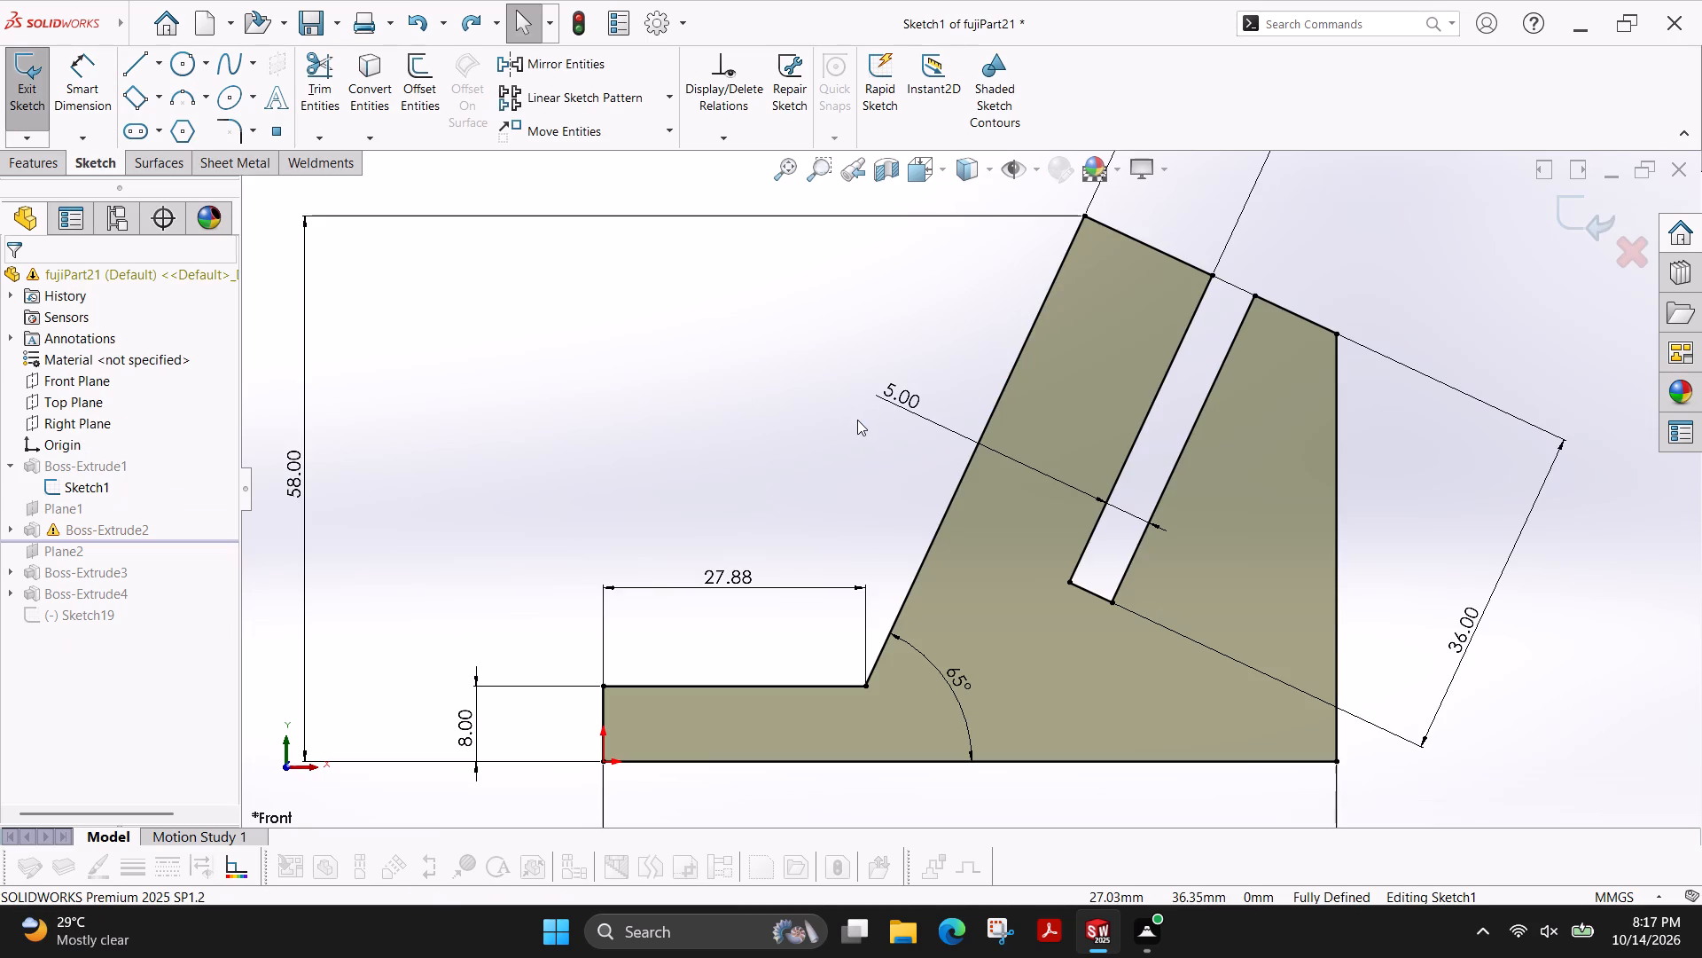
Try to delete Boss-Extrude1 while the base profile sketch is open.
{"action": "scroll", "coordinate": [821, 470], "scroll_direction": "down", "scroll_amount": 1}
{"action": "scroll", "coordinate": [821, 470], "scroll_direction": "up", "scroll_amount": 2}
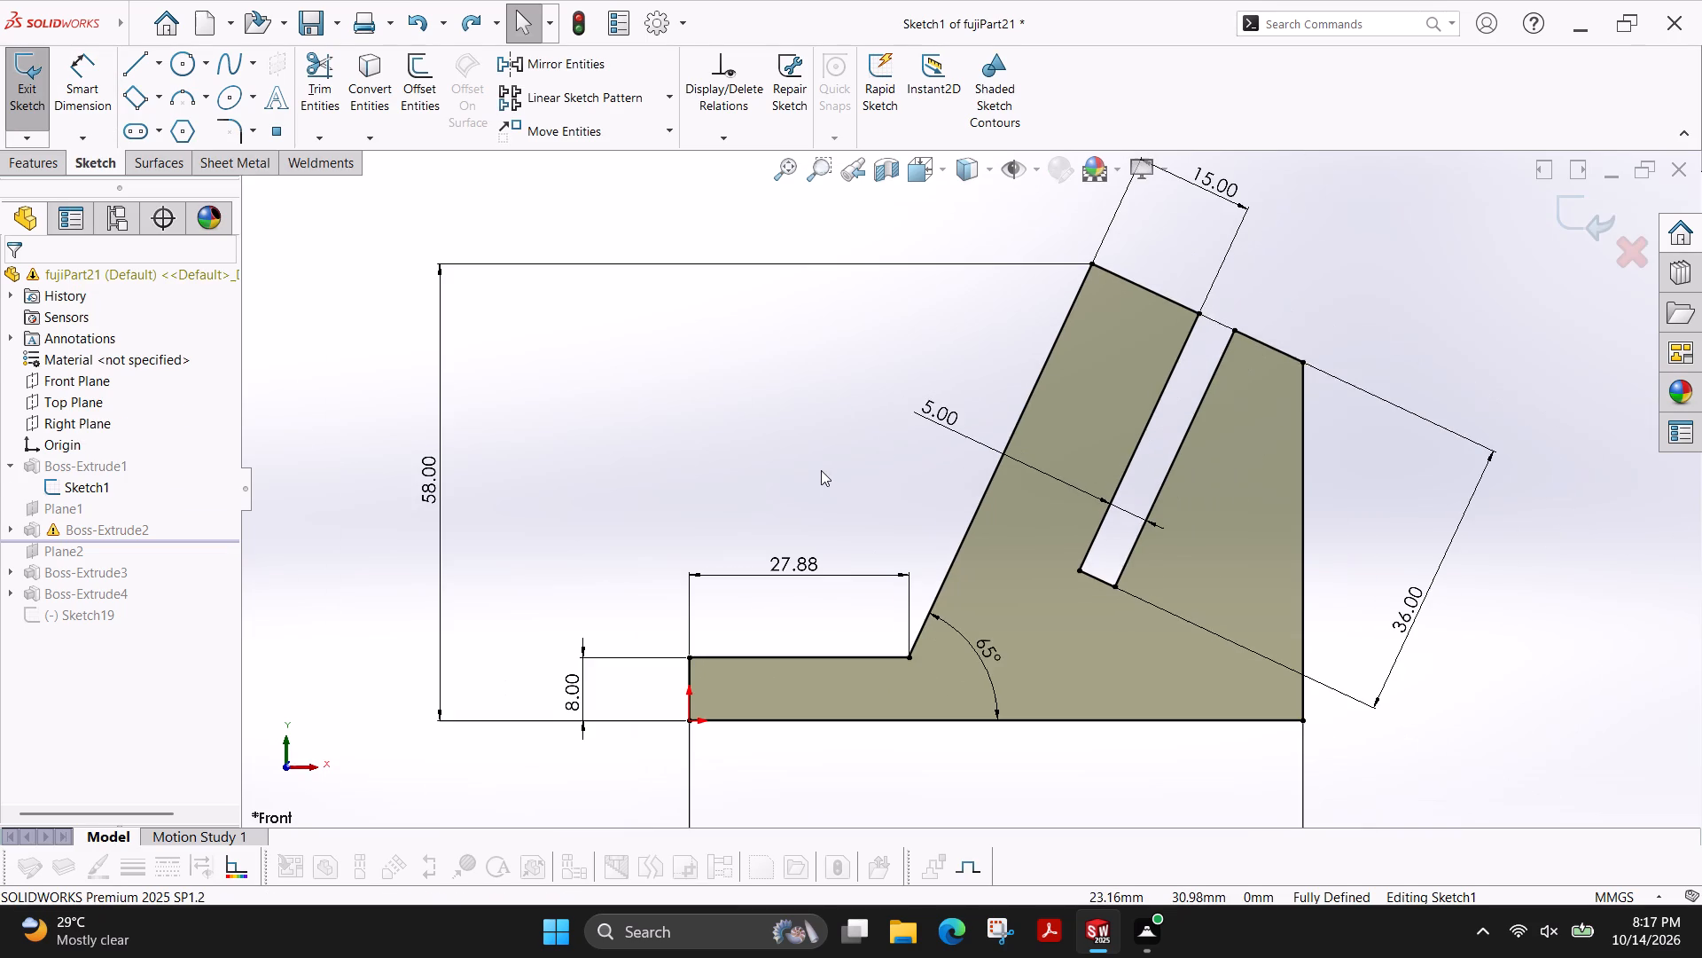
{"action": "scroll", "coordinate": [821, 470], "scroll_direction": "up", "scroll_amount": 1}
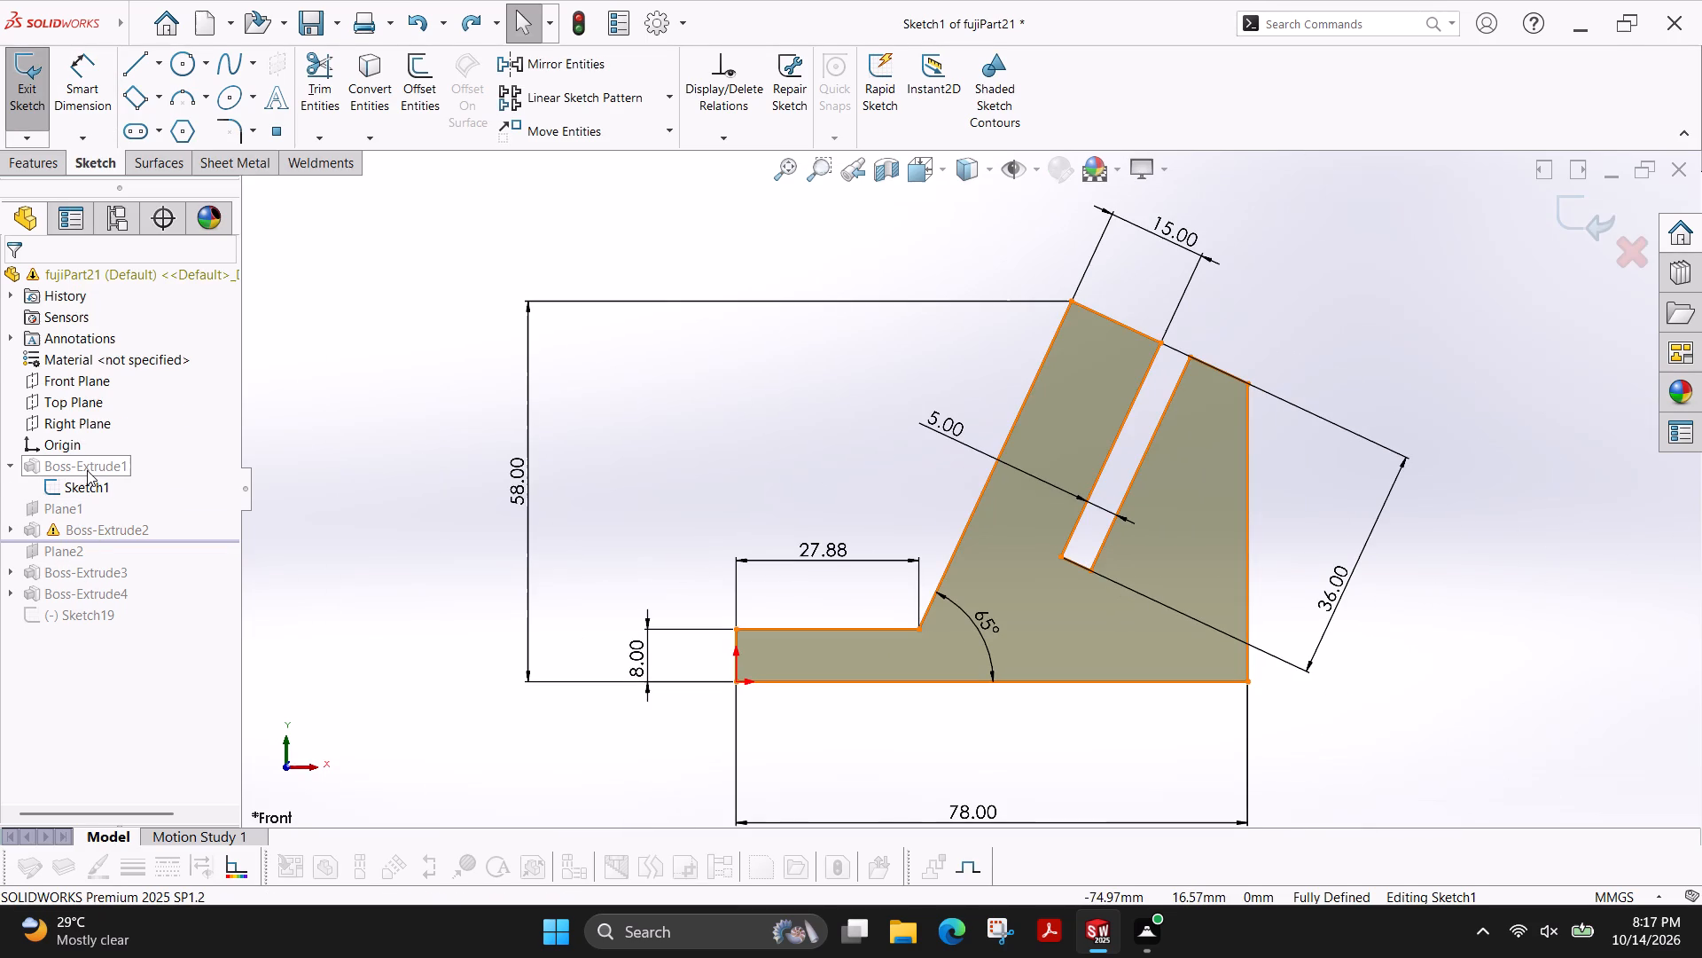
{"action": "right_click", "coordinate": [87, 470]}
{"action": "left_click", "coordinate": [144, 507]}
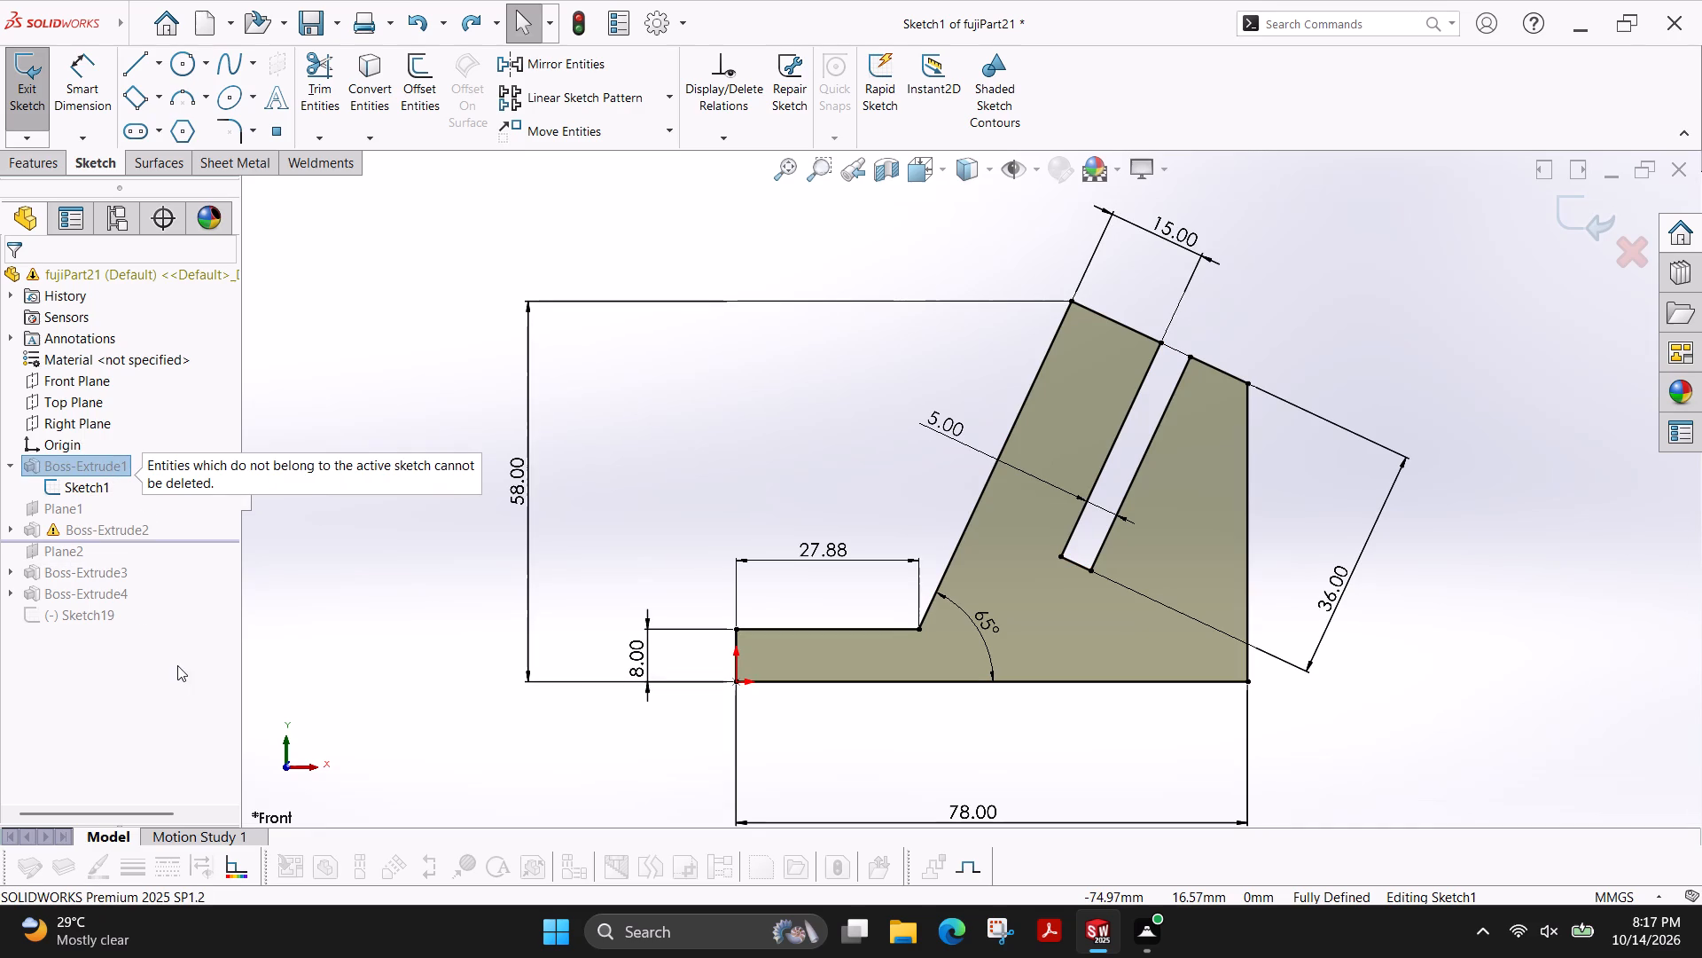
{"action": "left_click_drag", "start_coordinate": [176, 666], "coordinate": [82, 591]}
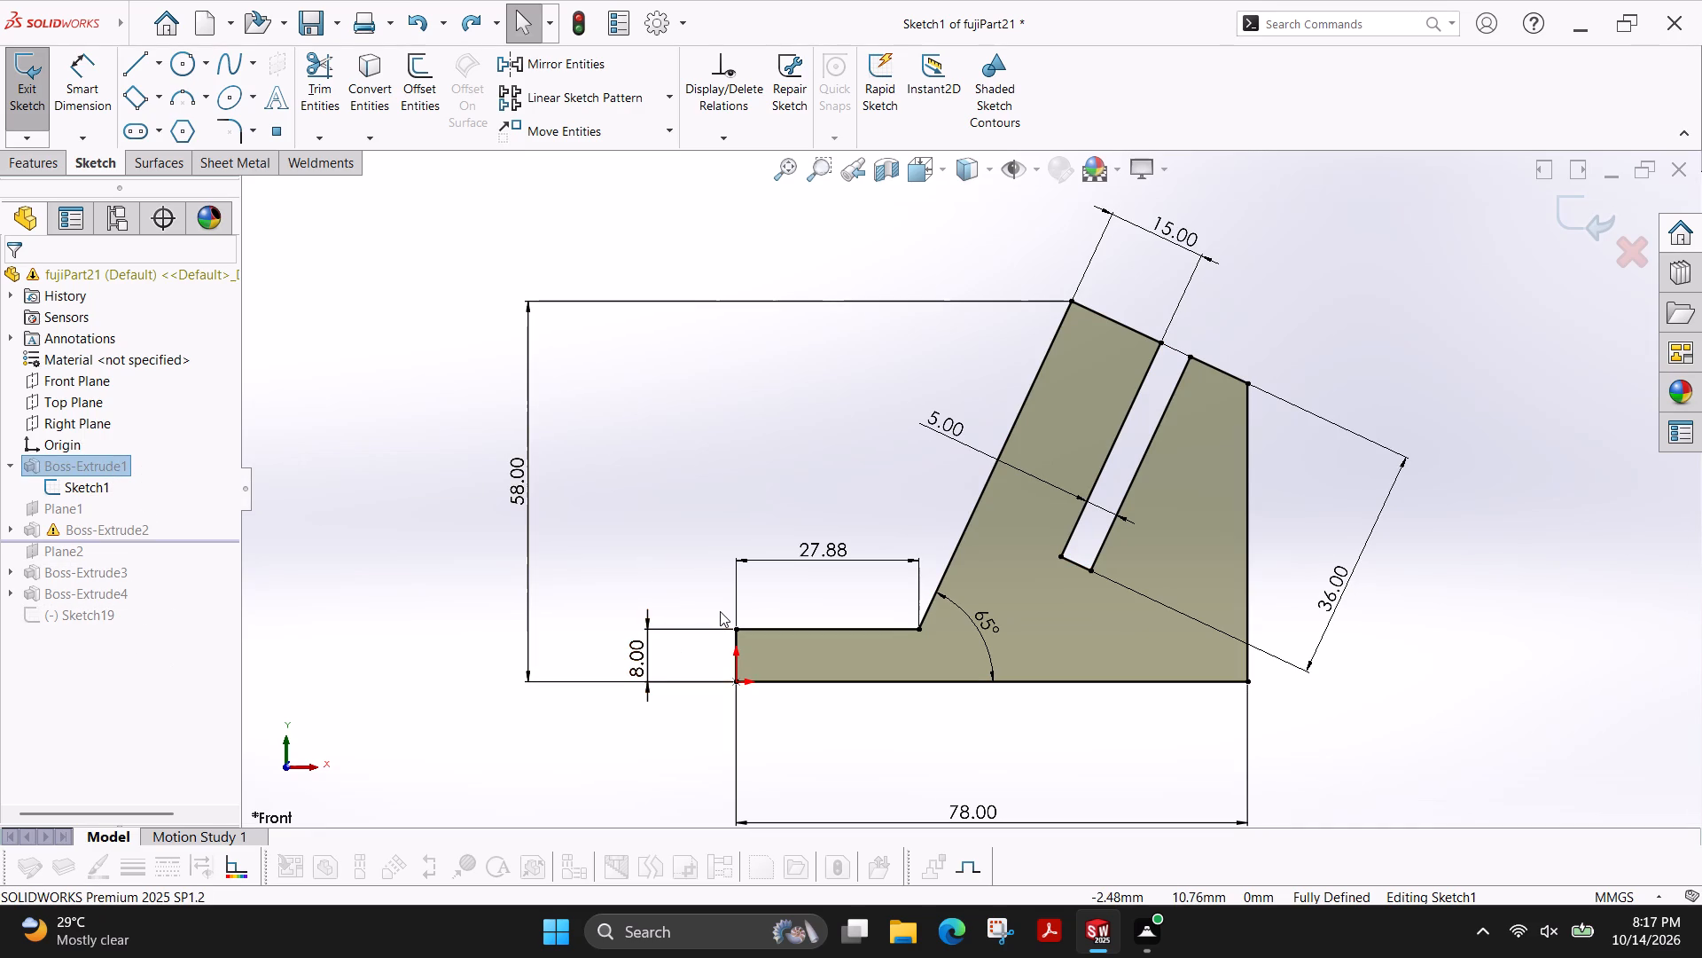
Undo the base profile corrections step by step, back to before the 40 mm dimension was set.
{"action": "key", "text": "ctrl+z"}
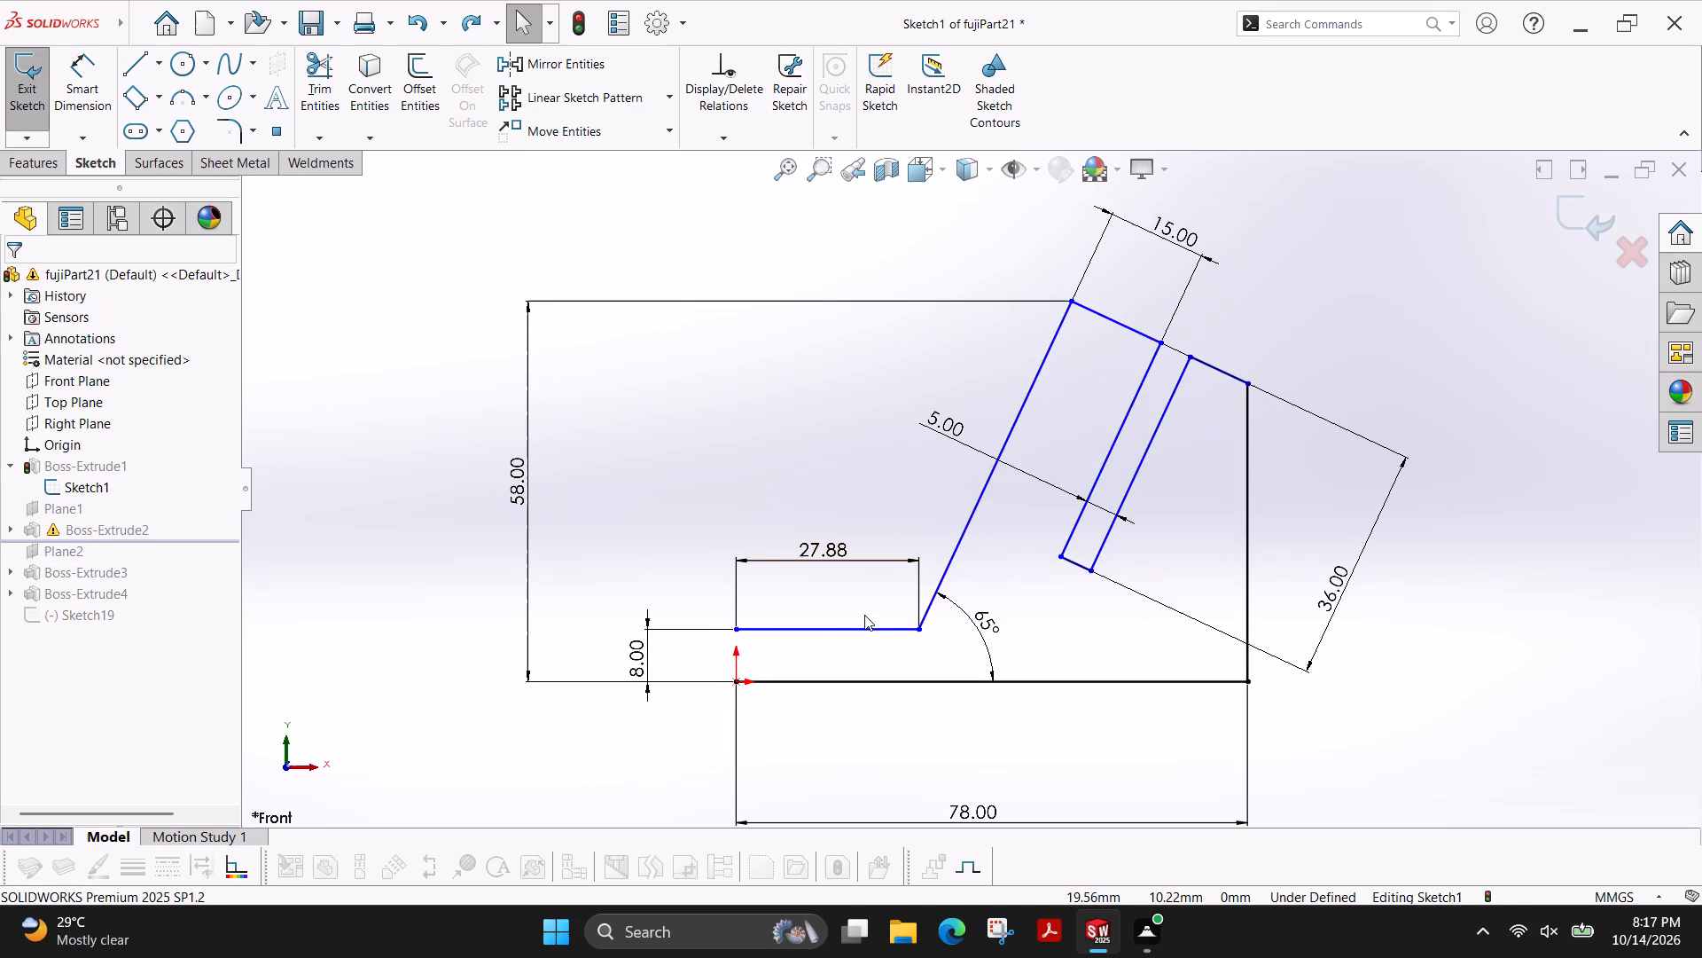
{"action": "key", "text": "ctrl+z"}
{"action": "key", "text": "ctrl+z"}
{"action": "key", "text": "ctrl+z"}
{"action": "key", "text": "ctrl+z"}
{"action": "key", "text": "ctrl+z"}
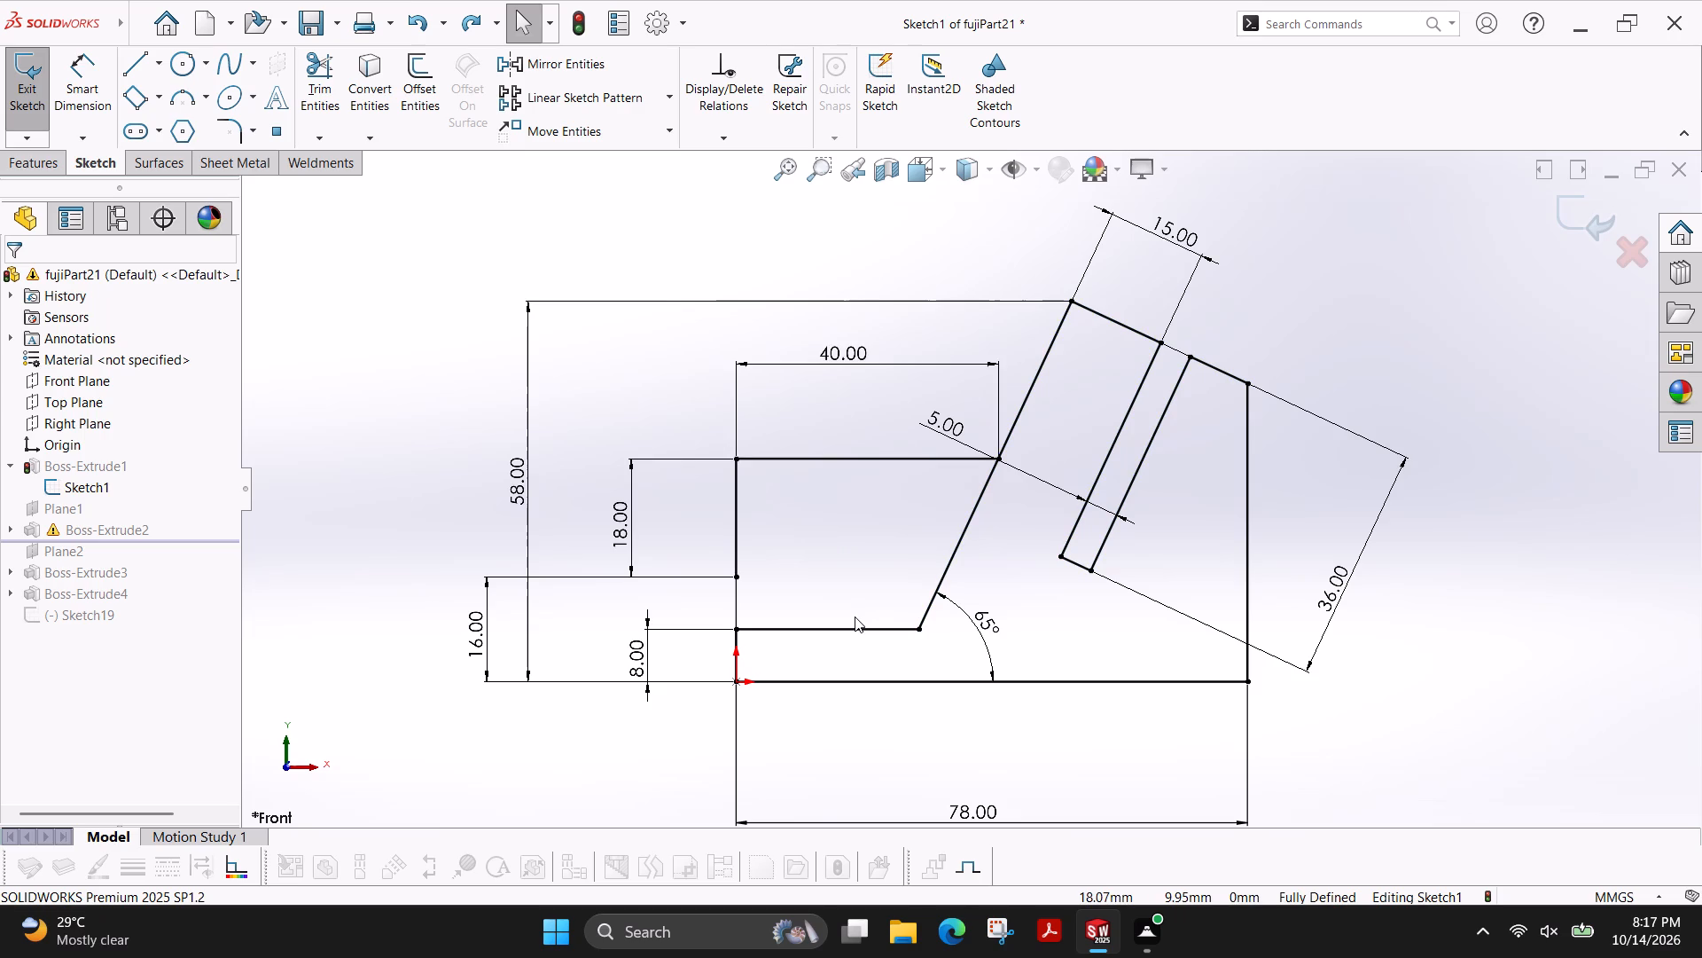
{"action": "key", "text": "ctrl+z"}
{"action": "key", "text": "ctrl+z"}
{"action": "key", "text": "ctrl+z"}
{"action": "key", "text": "ctrl+z"}
{"action": "key", "text": "ctrl+z"}
{"action": "key", "text": "ctrl+z"}
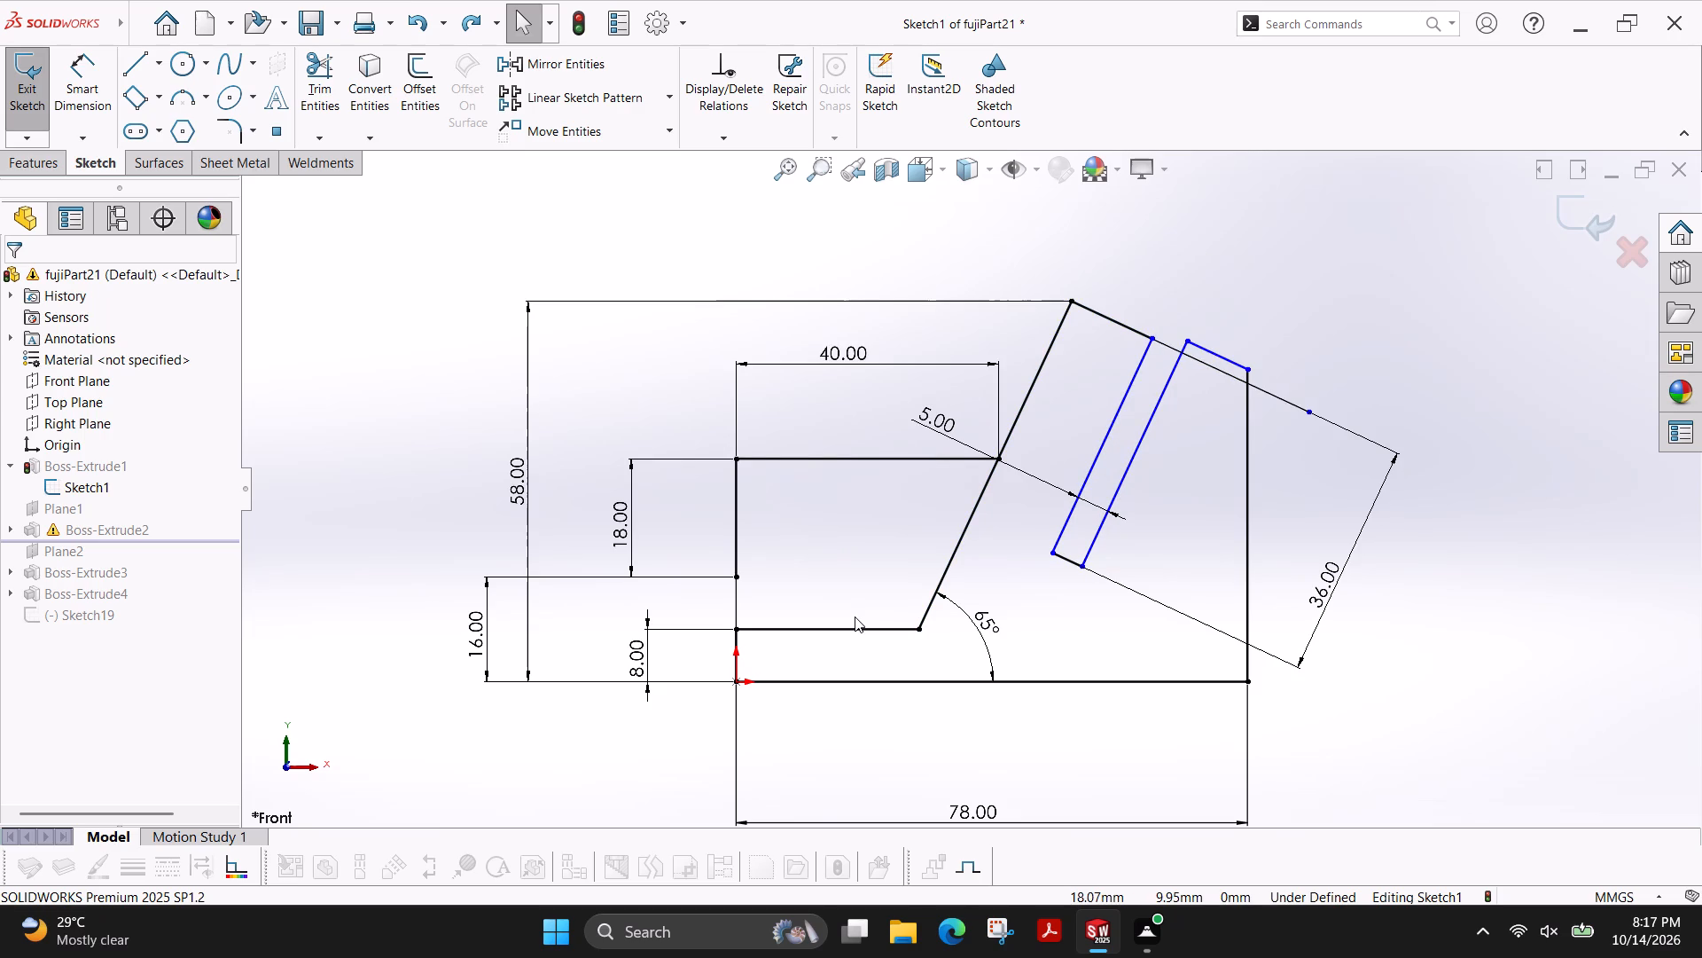
{"action": "key", "text": "ctrl+z"}
{"action": "key", "text": "ctrl+z"}
{"action": "key", "text": "ctrl+z"}
{"action": "key", "text": "ctrl+z"}
{"action": "key", "text": "ctrl+z"}
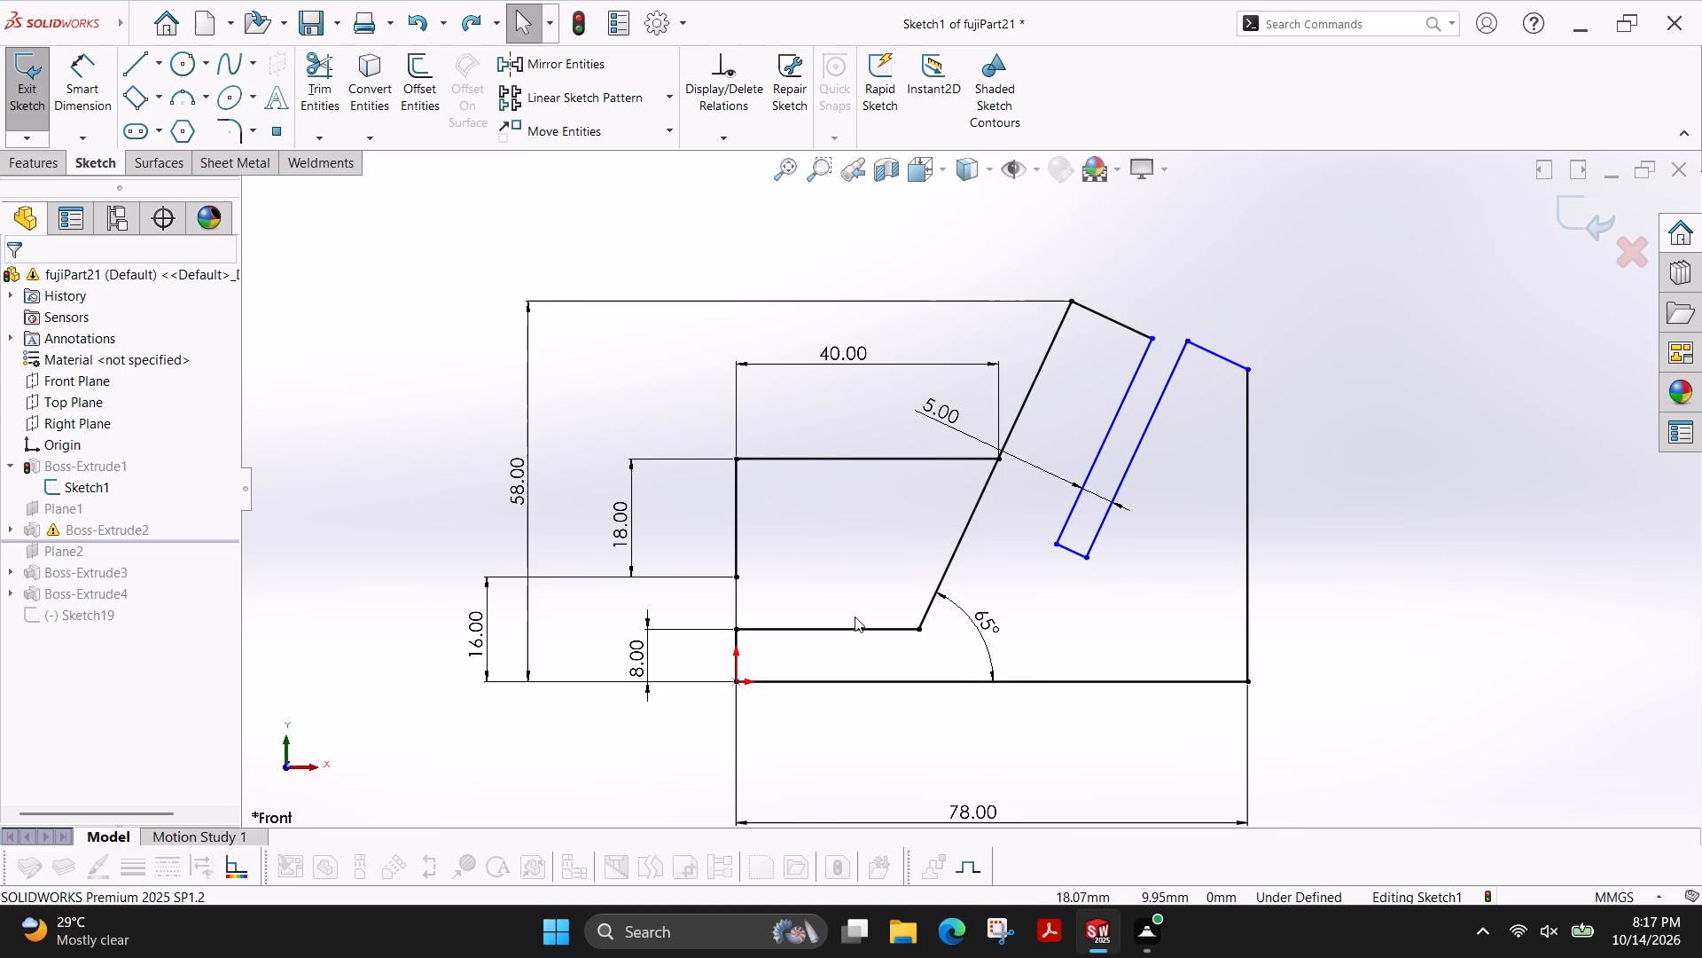
{"action": "key", "text": "ctrl+z"}
{"action": "key", "text": "ctrl+z"}
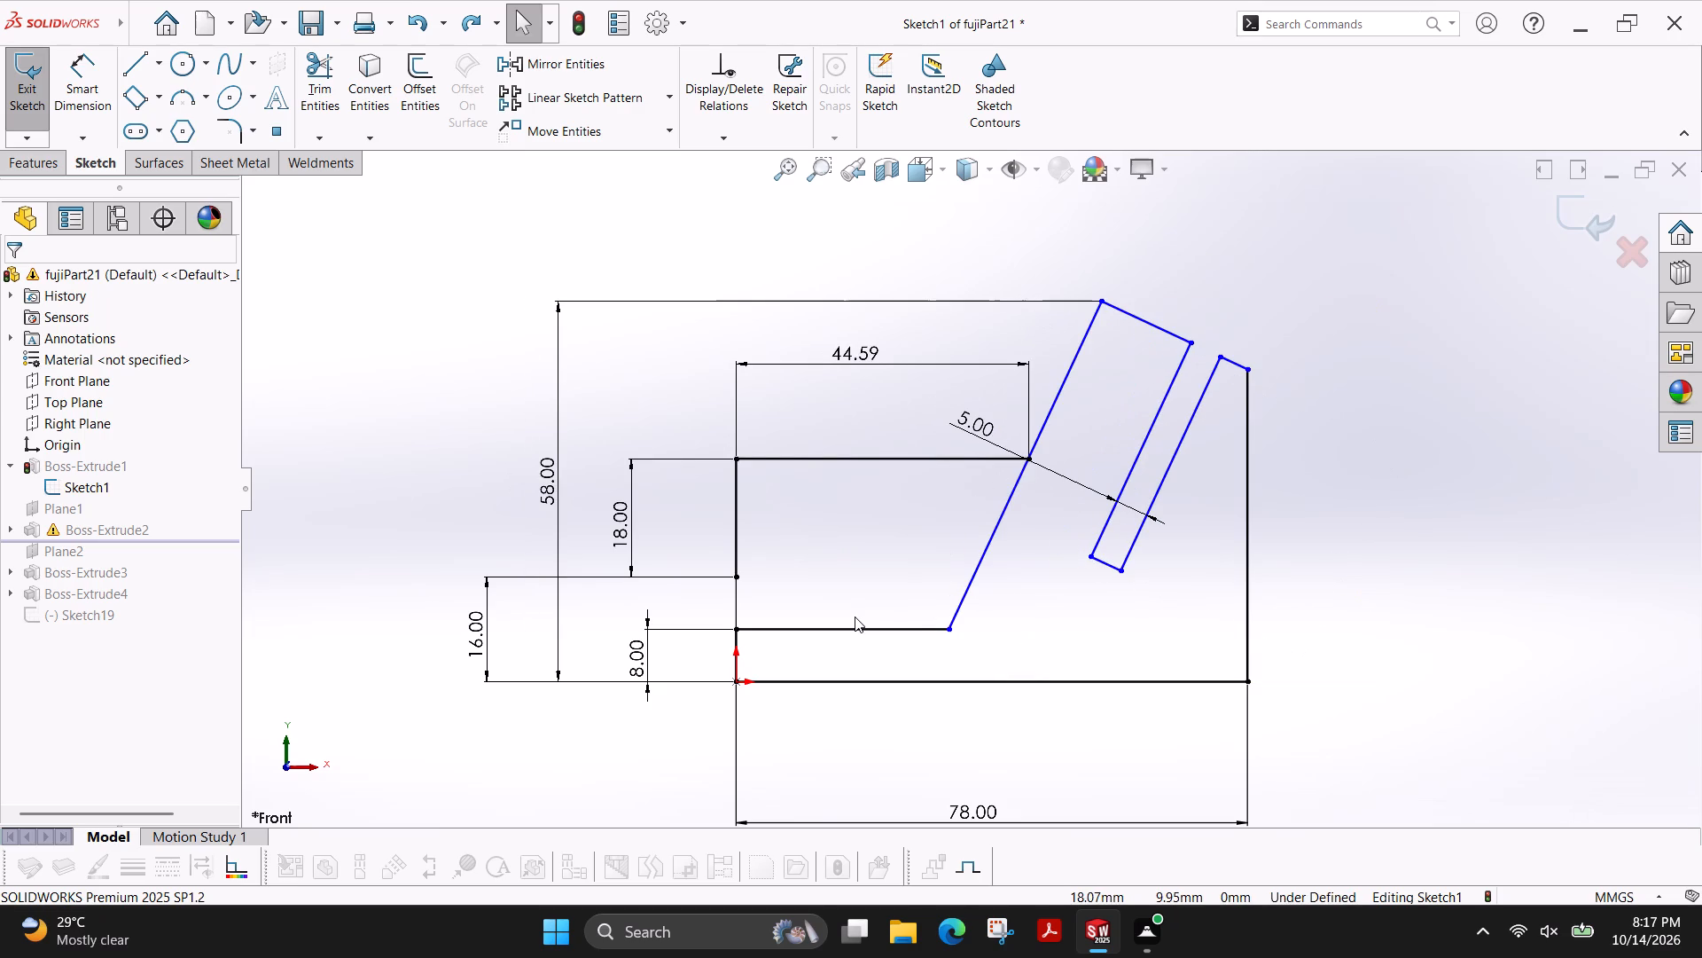
Undo the remaining base profile edits back to the version without helper lines and with the 24.52 mm top dimension, and exit the sketch.
{"action": "key", "text": "ctrl+z"}
{"action": "key", "text": "ctrl+z"}
{"action": "key", "text": "ctrl+z"}
{"action": "key", "text": "ctrl+z"}
{"action": "key", "text": "ctrl+z"}
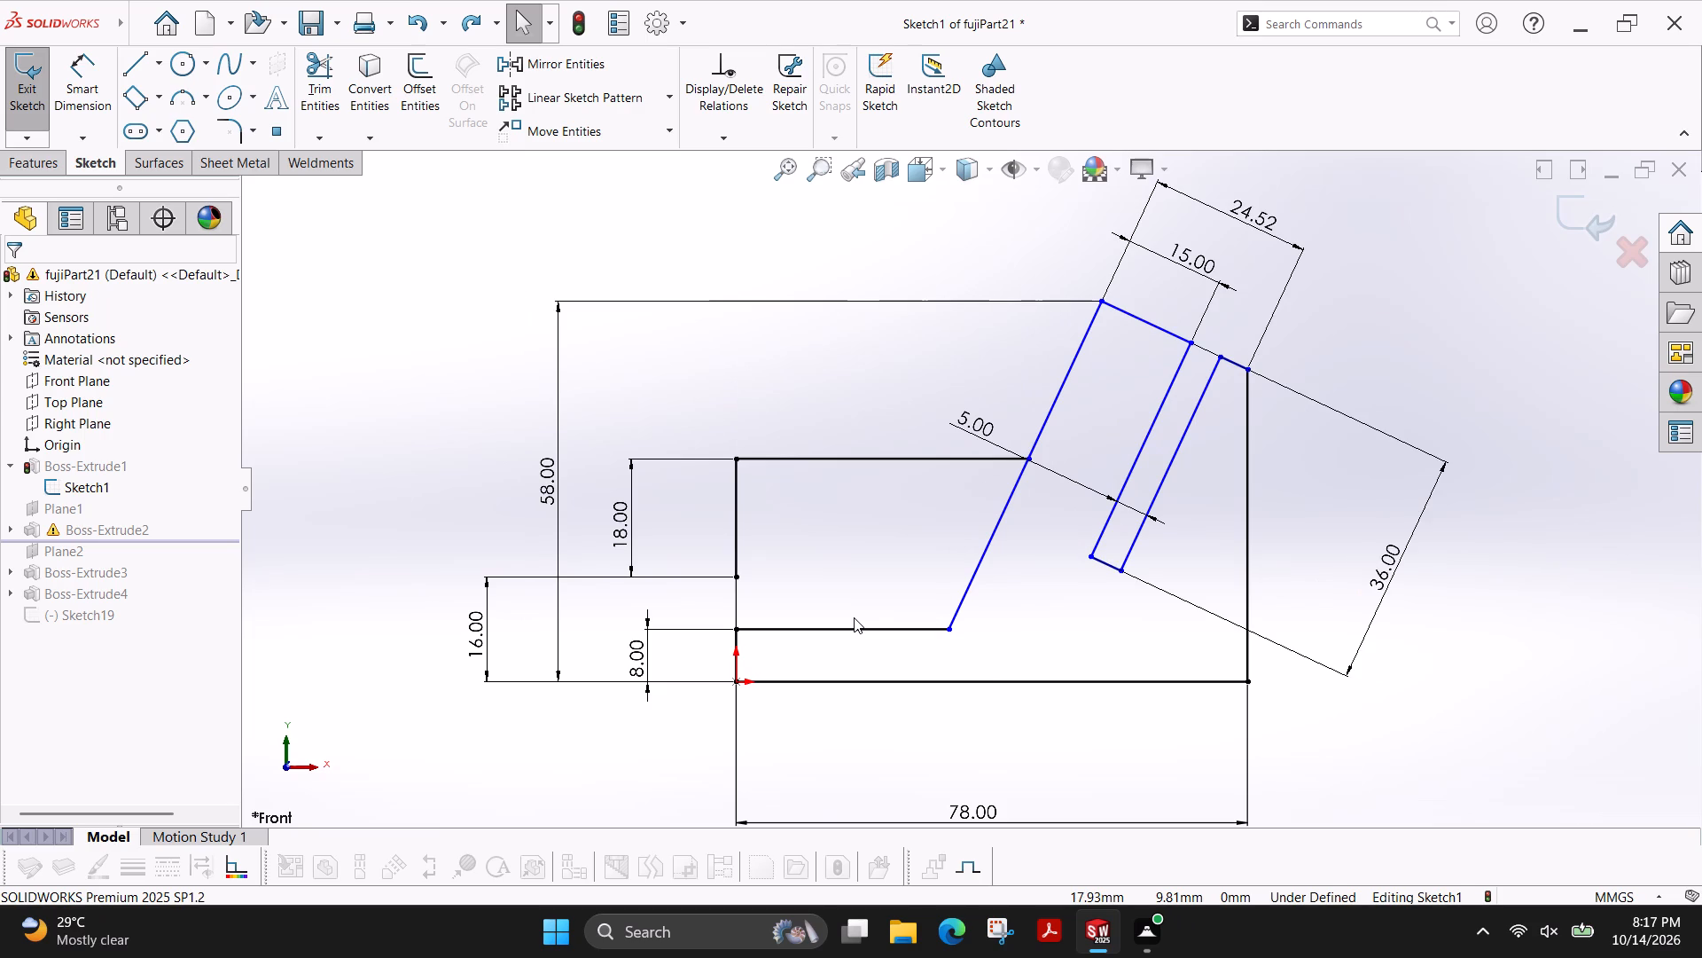
{"action": "key", "text": "ctrl+z"}
{"action": "key", "text": "ctrl+z"}
{"action": "key", "text": "ctrl+z"}
{"action": "key", "text": "ctrl+z"}
{"action": "key", "text": "ctrl+z"}
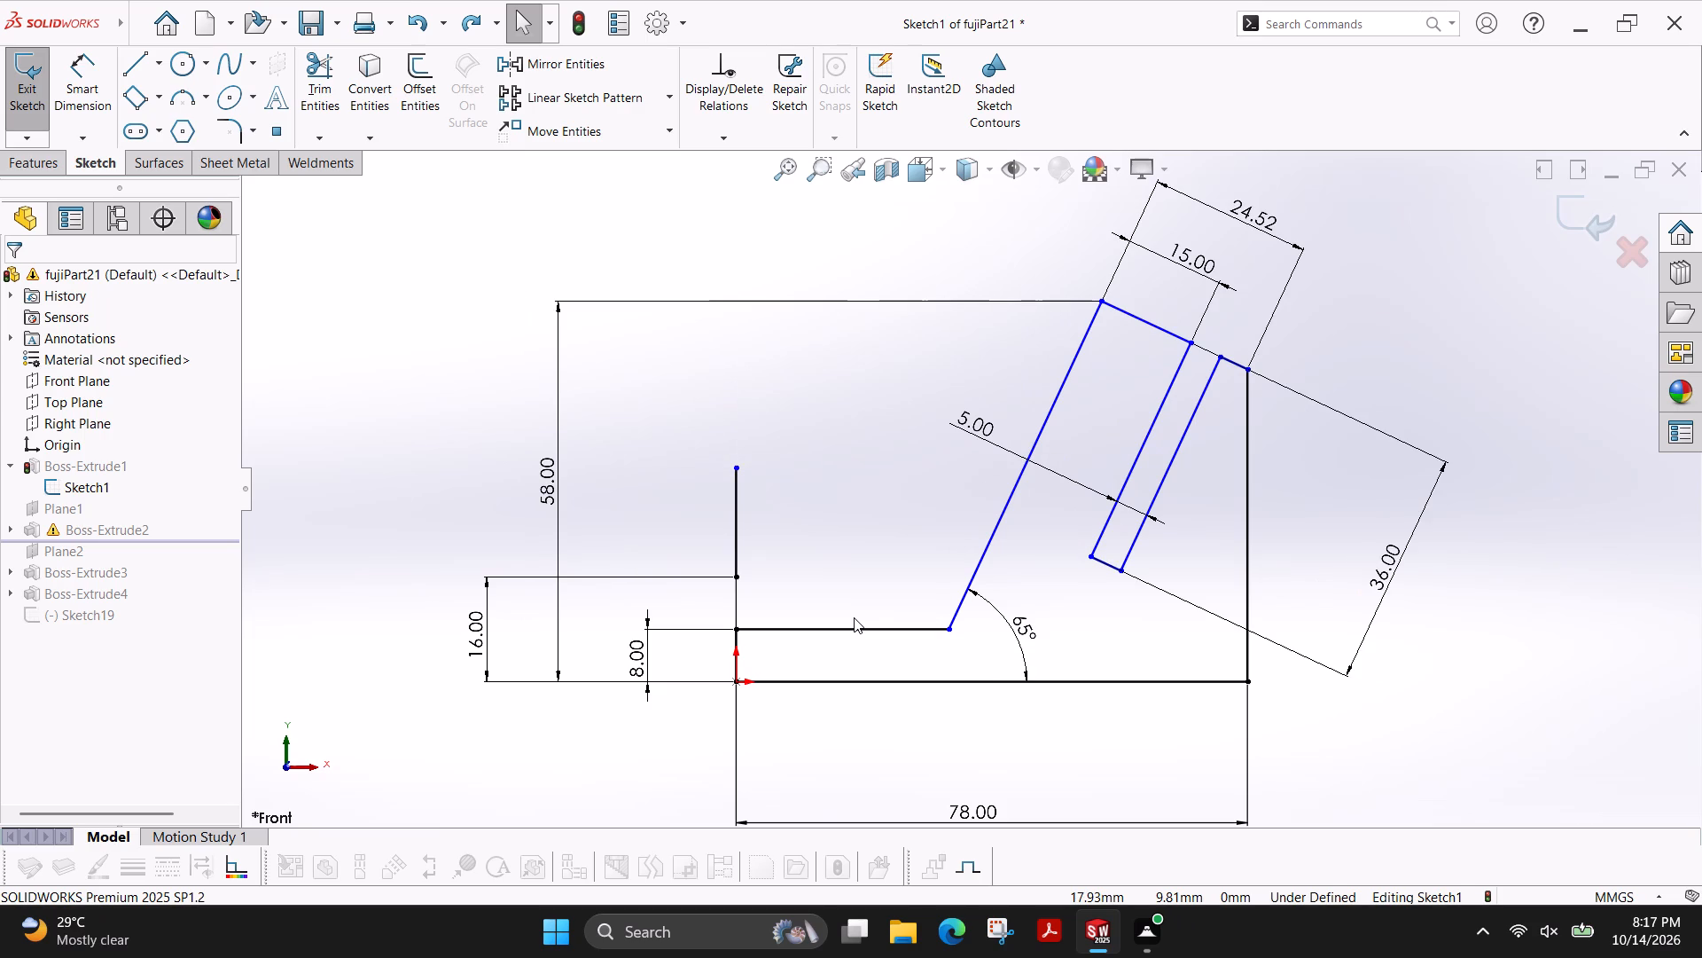
{"action": "key", "text": "ctrl+z"}
{"action": "key", "text": "ctrl+z"}
{"action": "key", "text": "ctrl+z"}
{"action": "key", "text": "ctrl+z"}
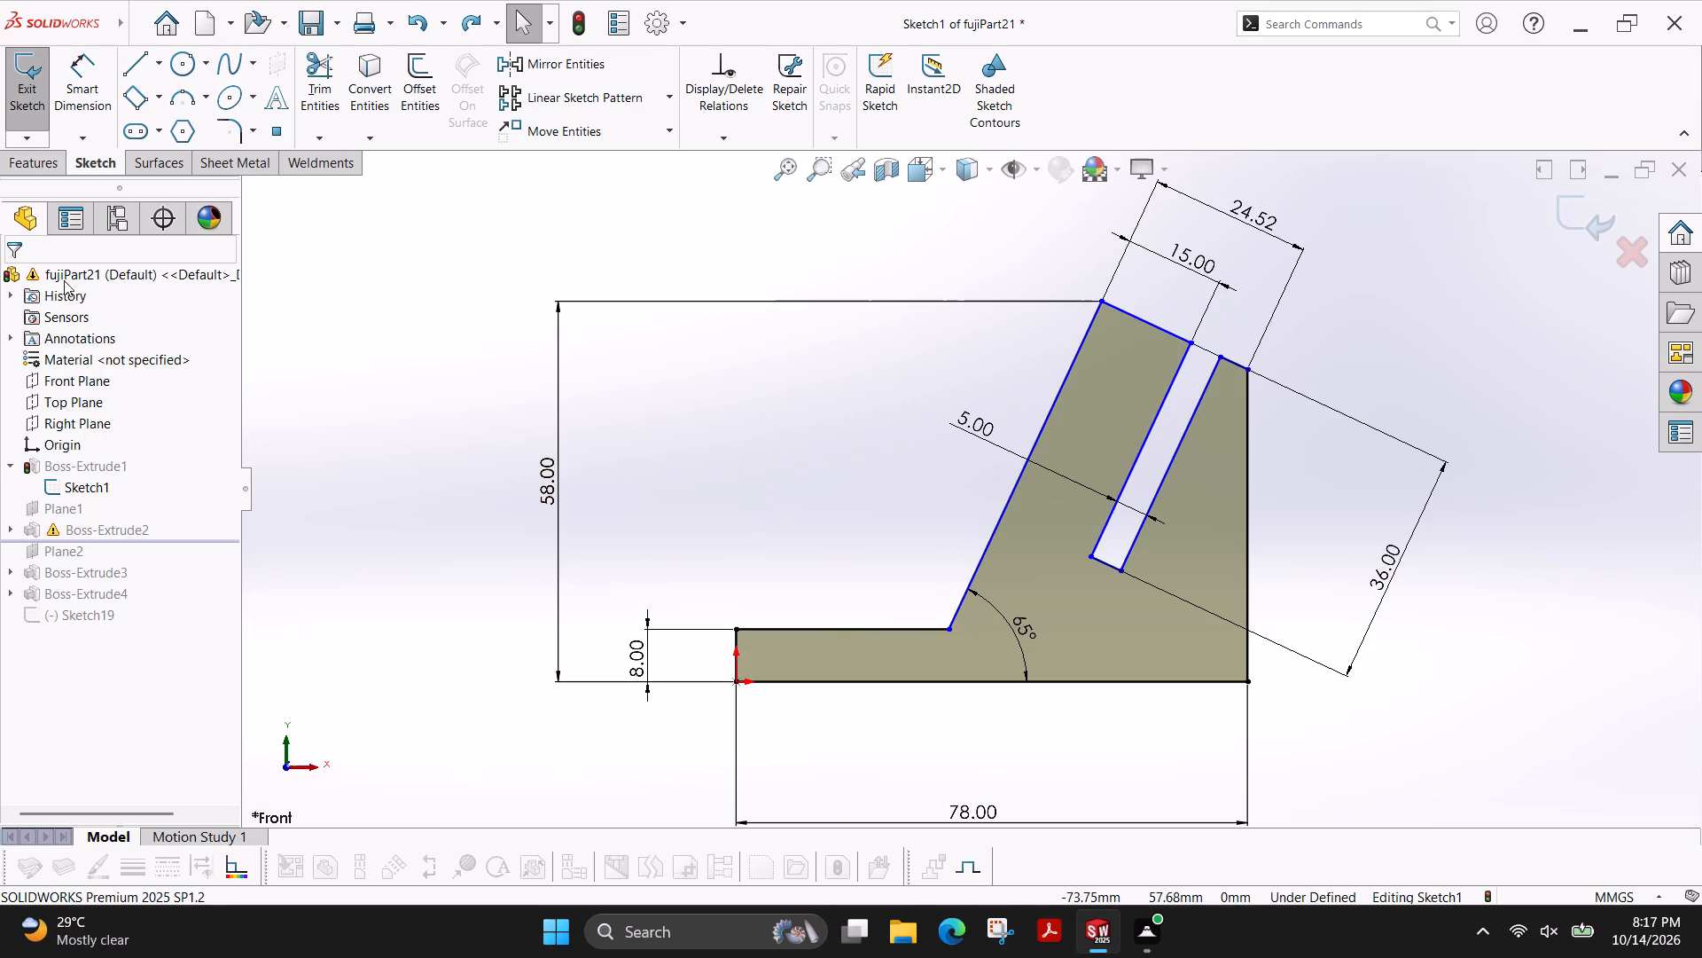
{"action": "left_click", "coordinate": [19, 92]}
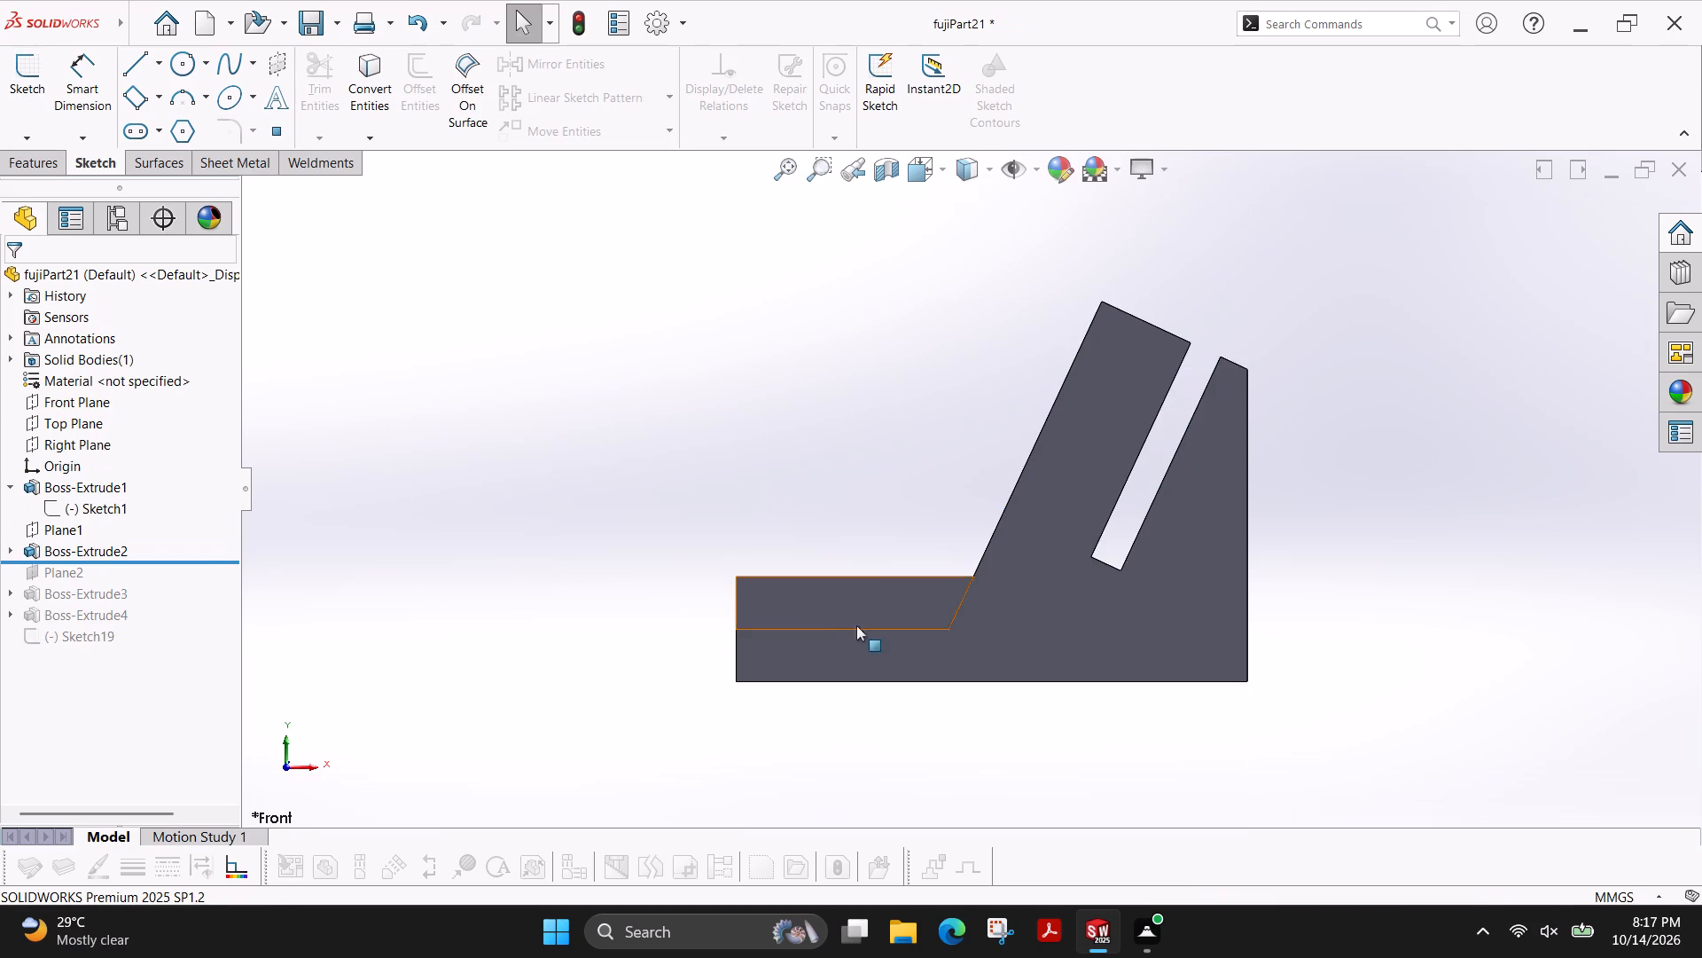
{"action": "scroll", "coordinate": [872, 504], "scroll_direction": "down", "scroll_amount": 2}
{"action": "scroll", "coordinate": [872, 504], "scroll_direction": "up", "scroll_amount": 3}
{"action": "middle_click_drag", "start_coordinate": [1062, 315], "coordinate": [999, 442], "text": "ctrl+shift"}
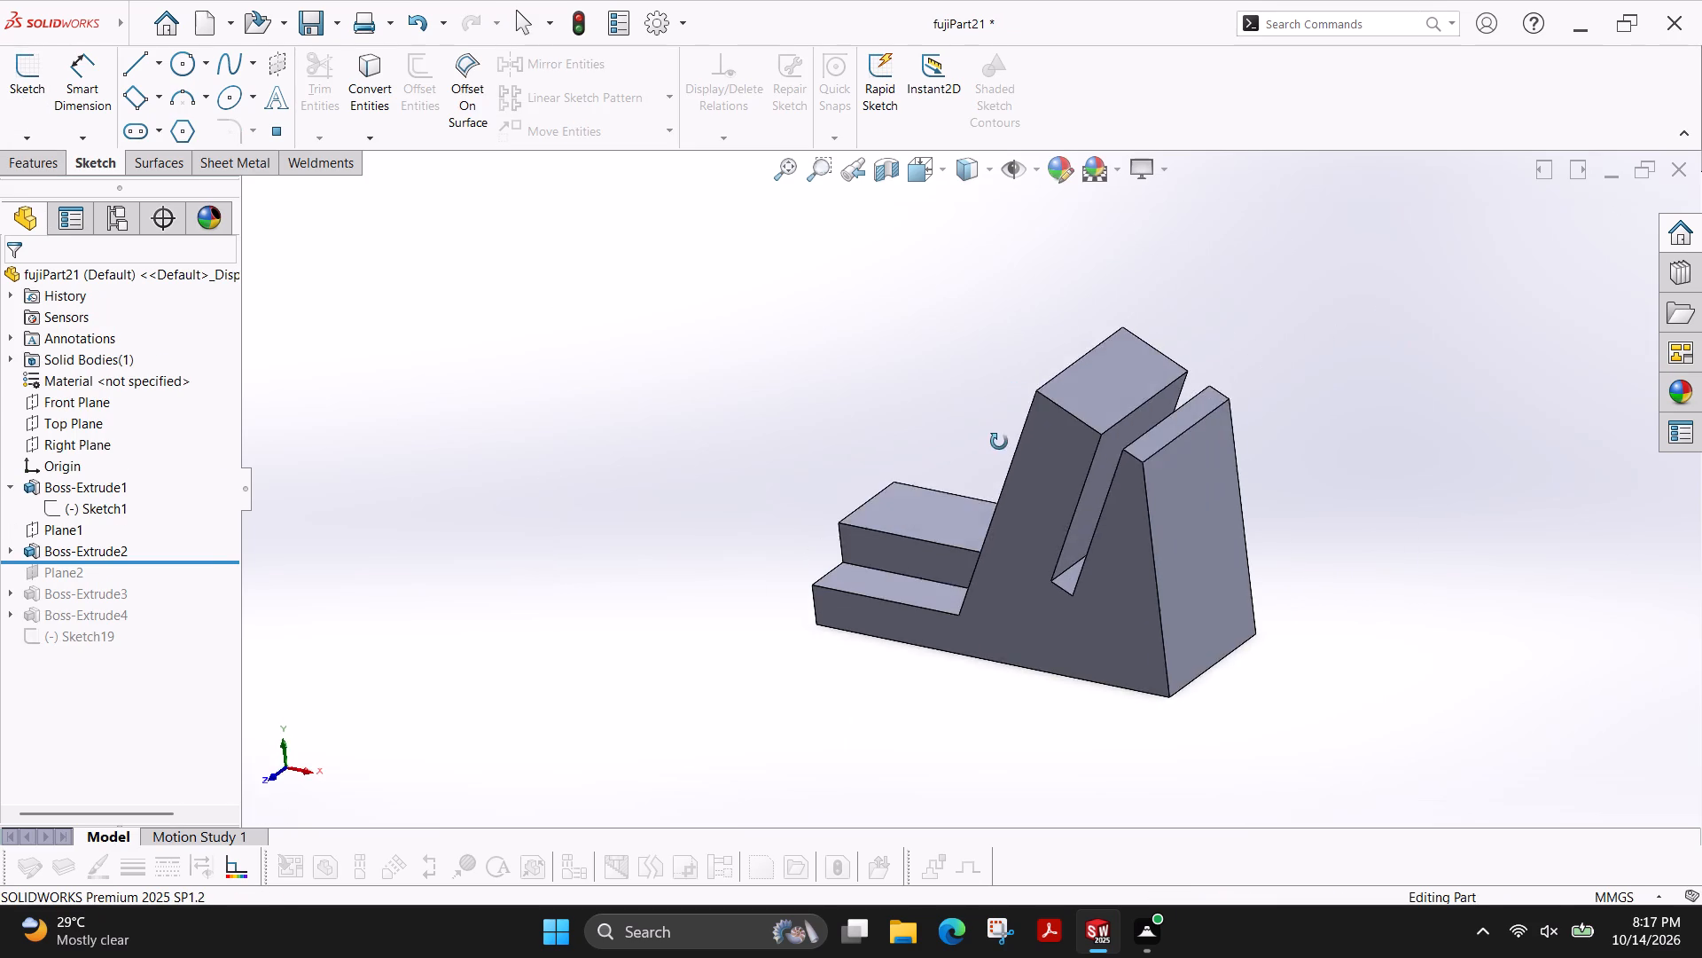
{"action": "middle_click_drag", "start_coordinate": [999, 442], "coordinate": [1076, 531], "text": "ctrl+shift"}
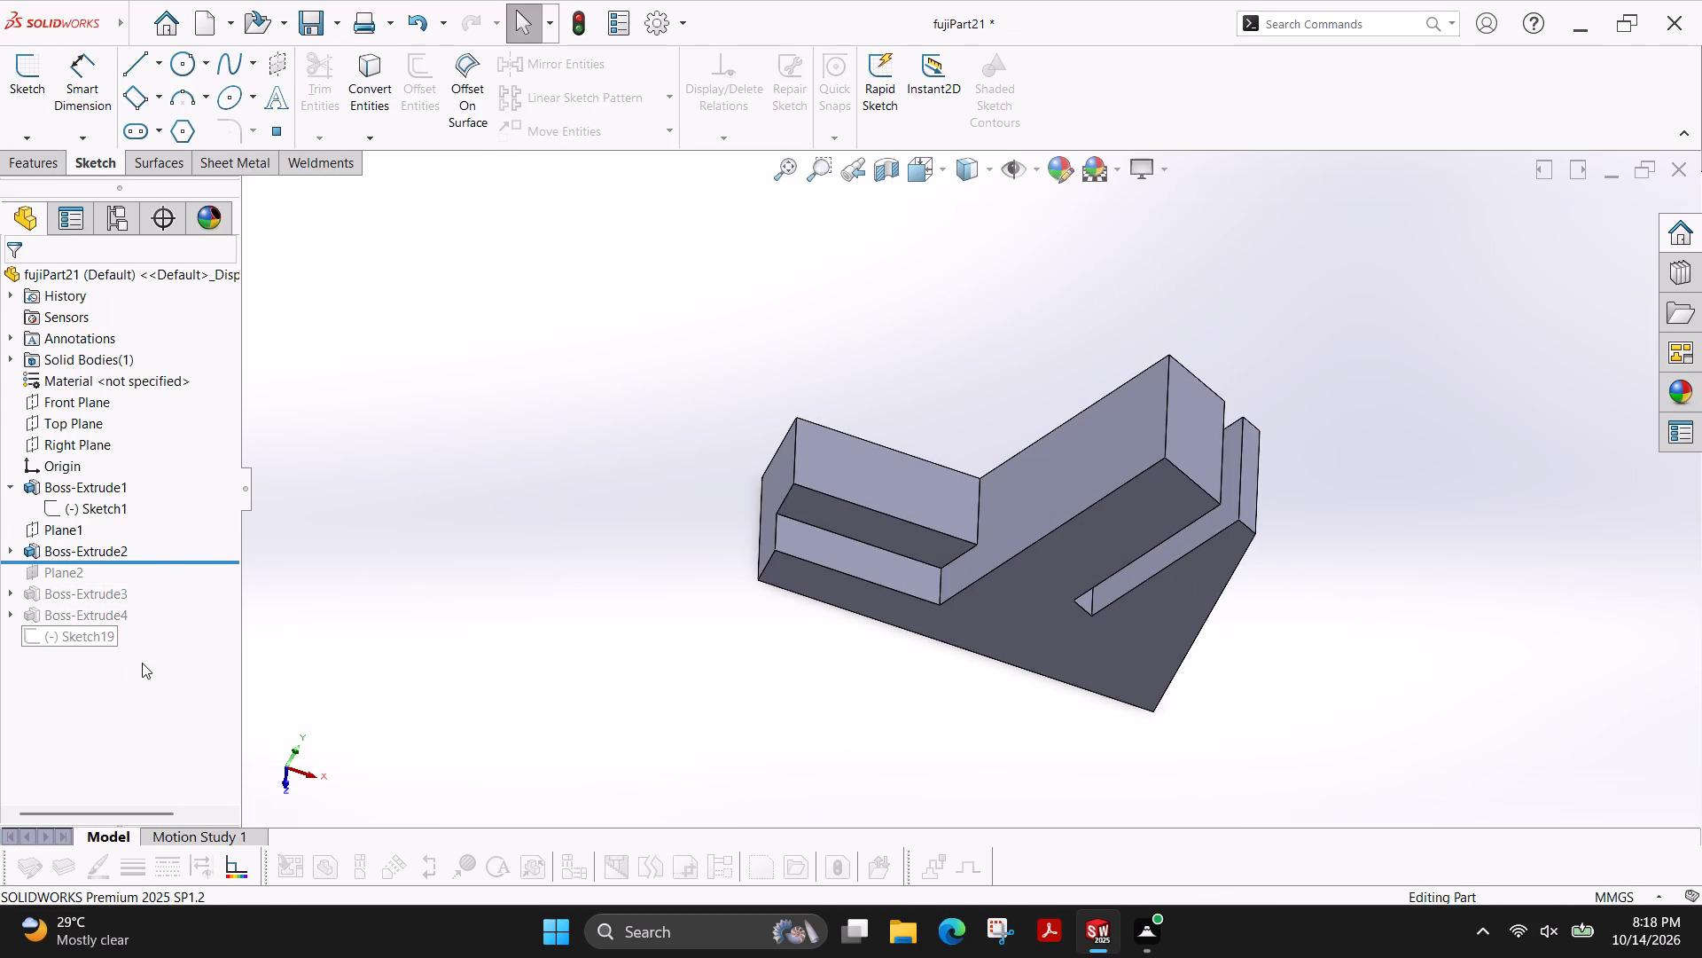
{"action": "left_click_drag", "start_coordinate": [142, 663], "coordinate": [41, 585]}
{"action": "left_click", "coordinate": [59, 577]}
Undo the later part changes as far back as the open Sketch10 with the two 6 mm peg circles.
{"action": "key", "text": "ctrl+z"}
{"action": "key", "text": "ctrl+z"}
{"action": "key", "text": "ctrl+z"}
{"action": "key", "text": "ctrl+z"}
{"action": "key", "text": "ctrl+z"}
{"action": "key", "text": "ctrl+z"}
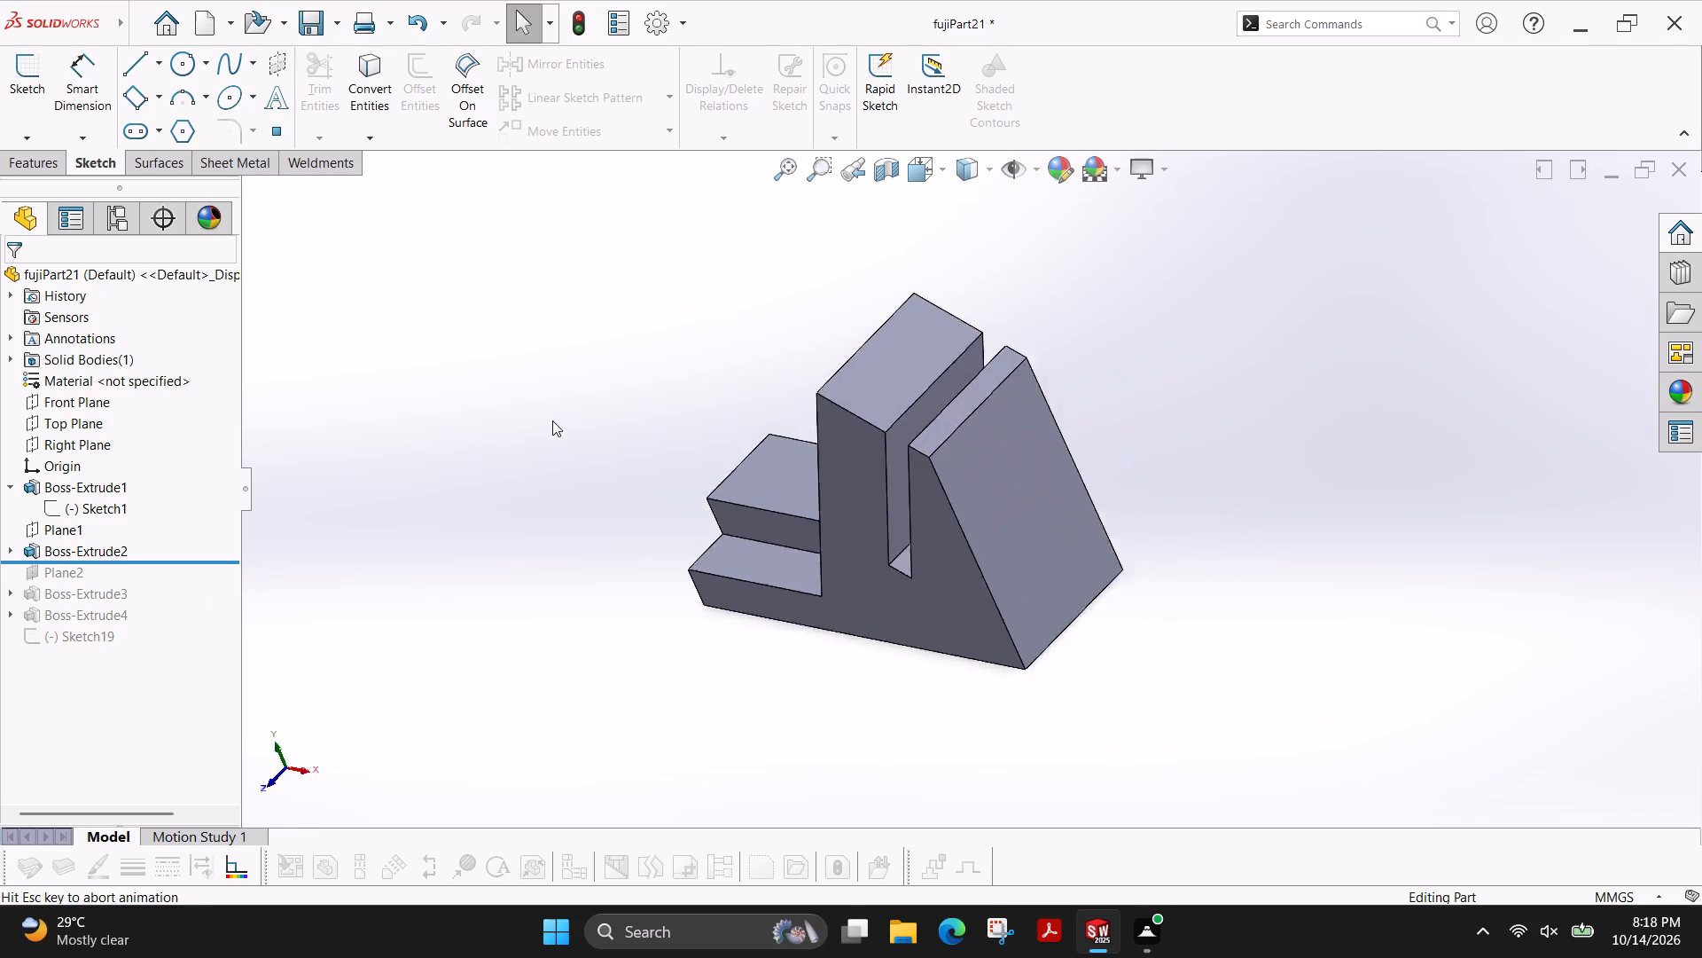
{"action": "key", "text": "ctrl+z"}
{"action": "key", "text": "ctrl+z"}
{"action": "key", "text": "ctrl+z"}
{"action": "key", "text": "ctrl+z"}
{"action": "key", "text": "ctrl+z"}
{"action": "key", "text": "ctrl+z"}
{"action": "key", "text": "ctrl+z"}
{"action": "key", "text": "ctrl+z"}
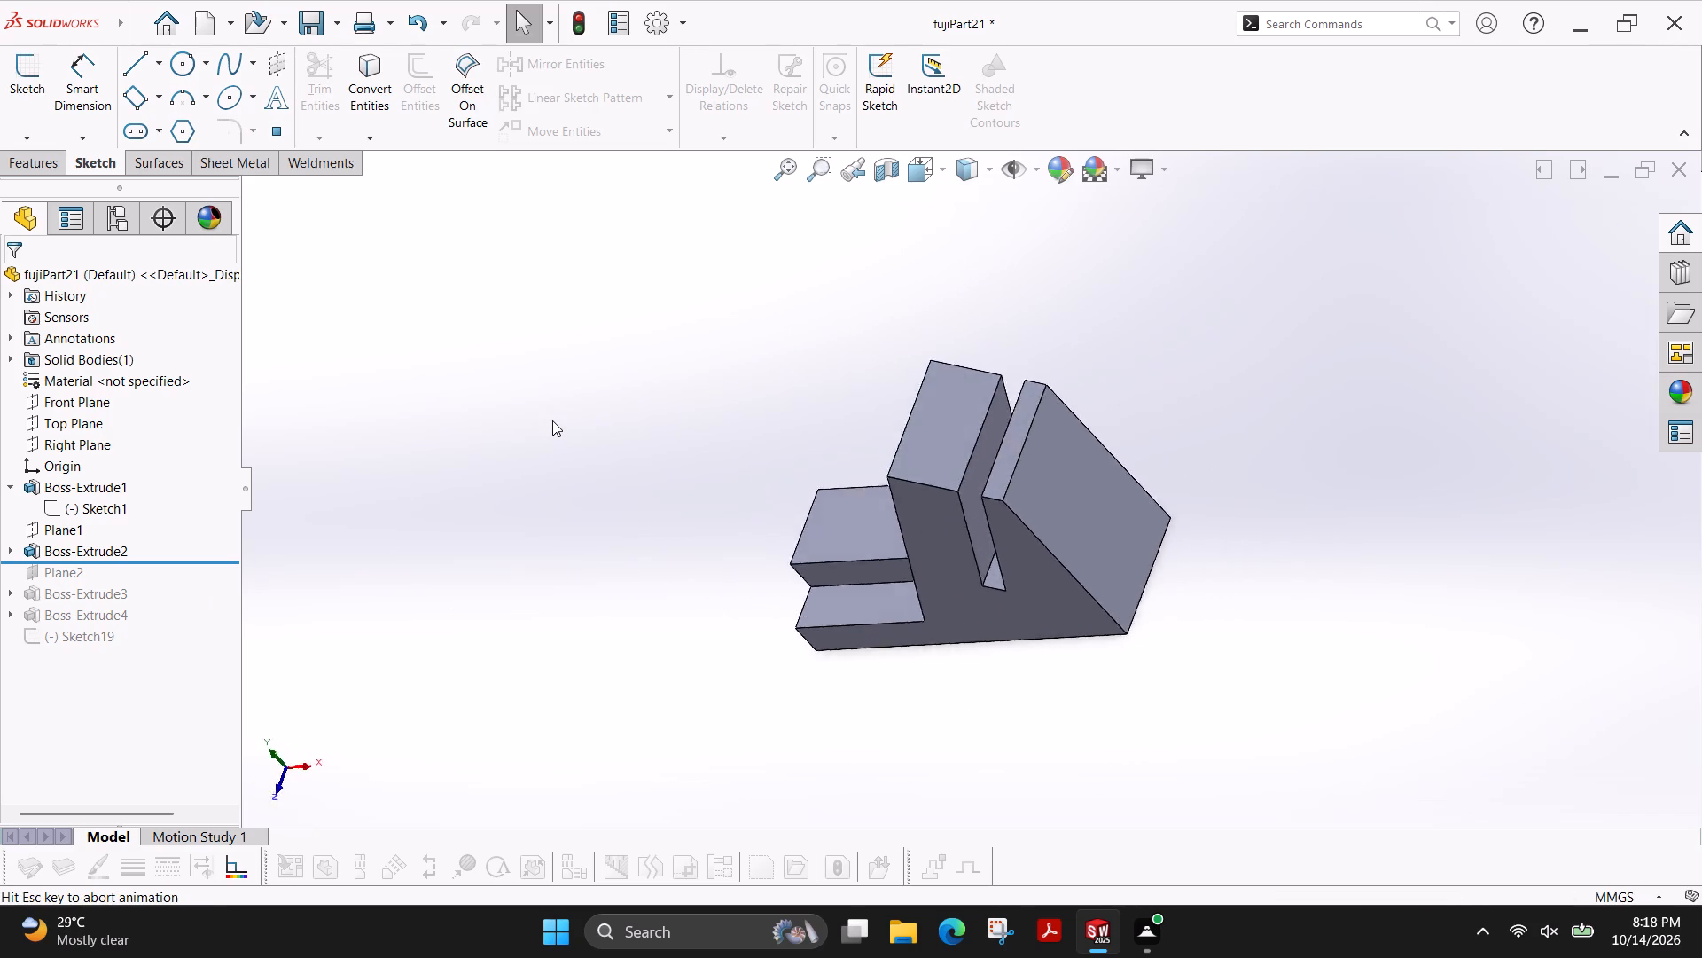
{"action": "key", "text": "ctrl+z"}
{"action": "key", "text": "ctrl+z"}
{"action": "key", "text": "ctrl+z"}
{"action": "key", "text": "ctrl+z"}
{"action": "key", "text": "ctrl+z"}
{"action": "key", "text": "ctrl+z"}
{"action": "key", "text": "ctrl+z"}
{"action": "key", "text": "ctrl+z"}
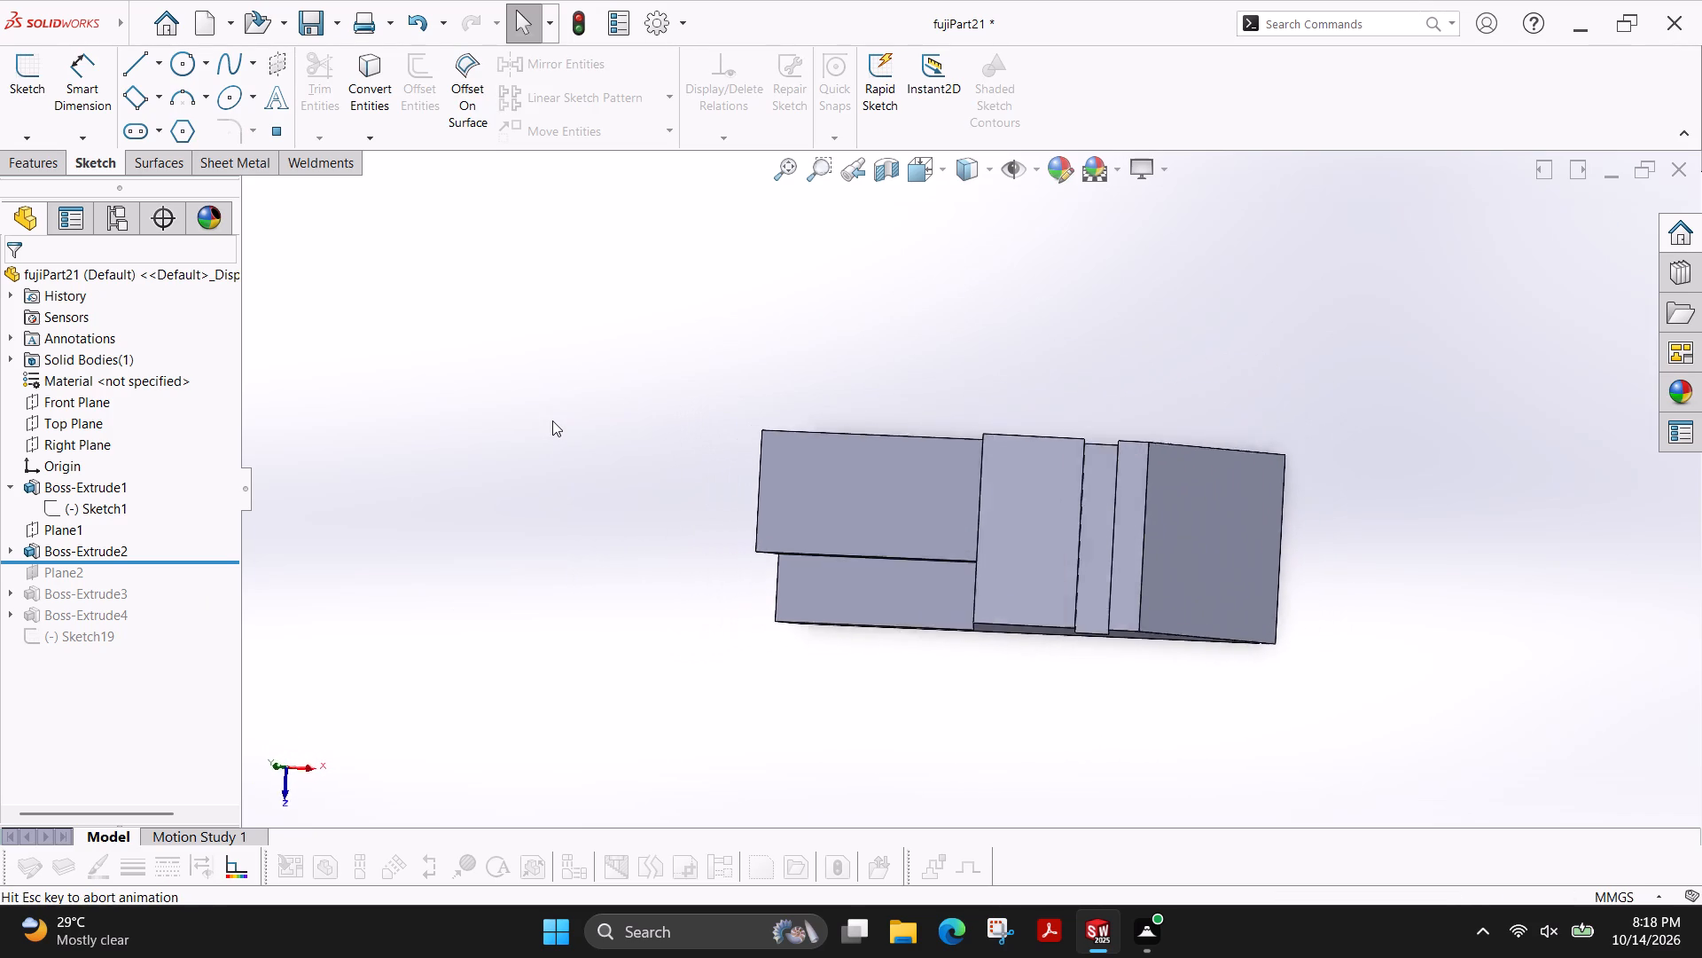
{"action": "key", "text": "ctrl+z"}
{"action": "key", "text": "ctrl+z"}
{"action": "key", "text": "ctrl+z"}
{"action": "key", "text": "ctrl+z"}
{"action": "key", "text": "ctrl+z"}
{"action": "key", "text": "ctrl+z"}
{"action": "key", "text": "ctrl+z"}
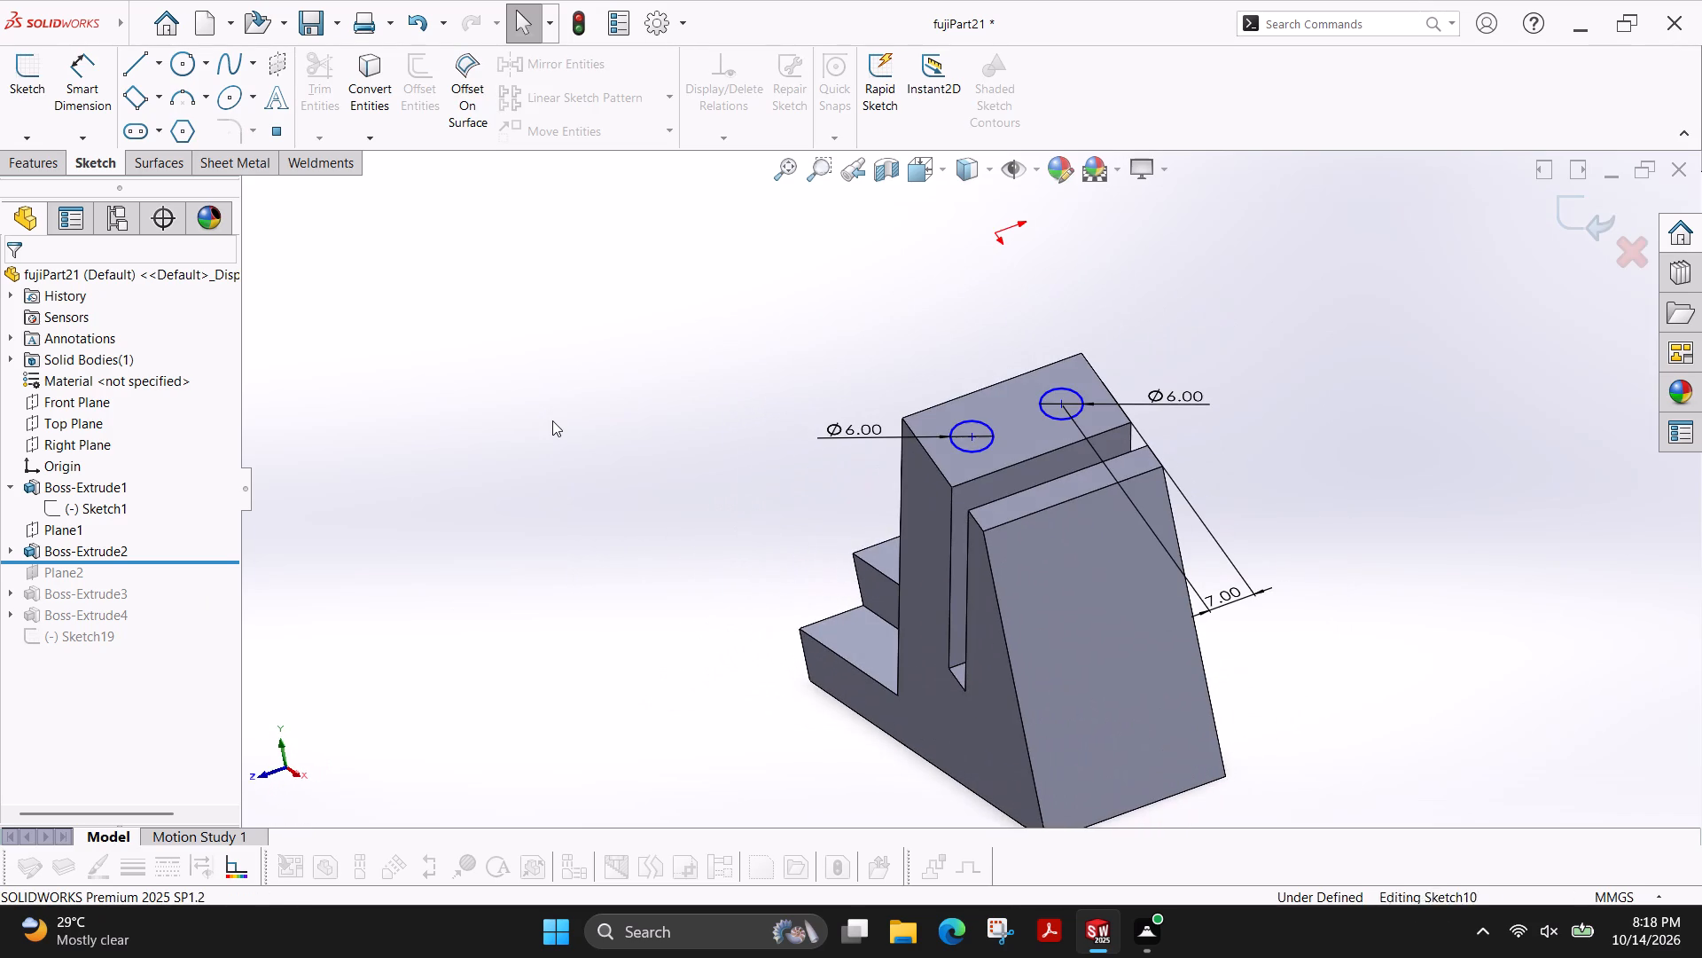
{"action": "key", "text": "ctrl+z"}
{"action": "key", "text": "ctrl+z"}
{"action": "key", "text": "ctrl+z"}
{"action": "key", "text": "ctrl+z"}
{"action": "key", "text": "ctrl+z"}
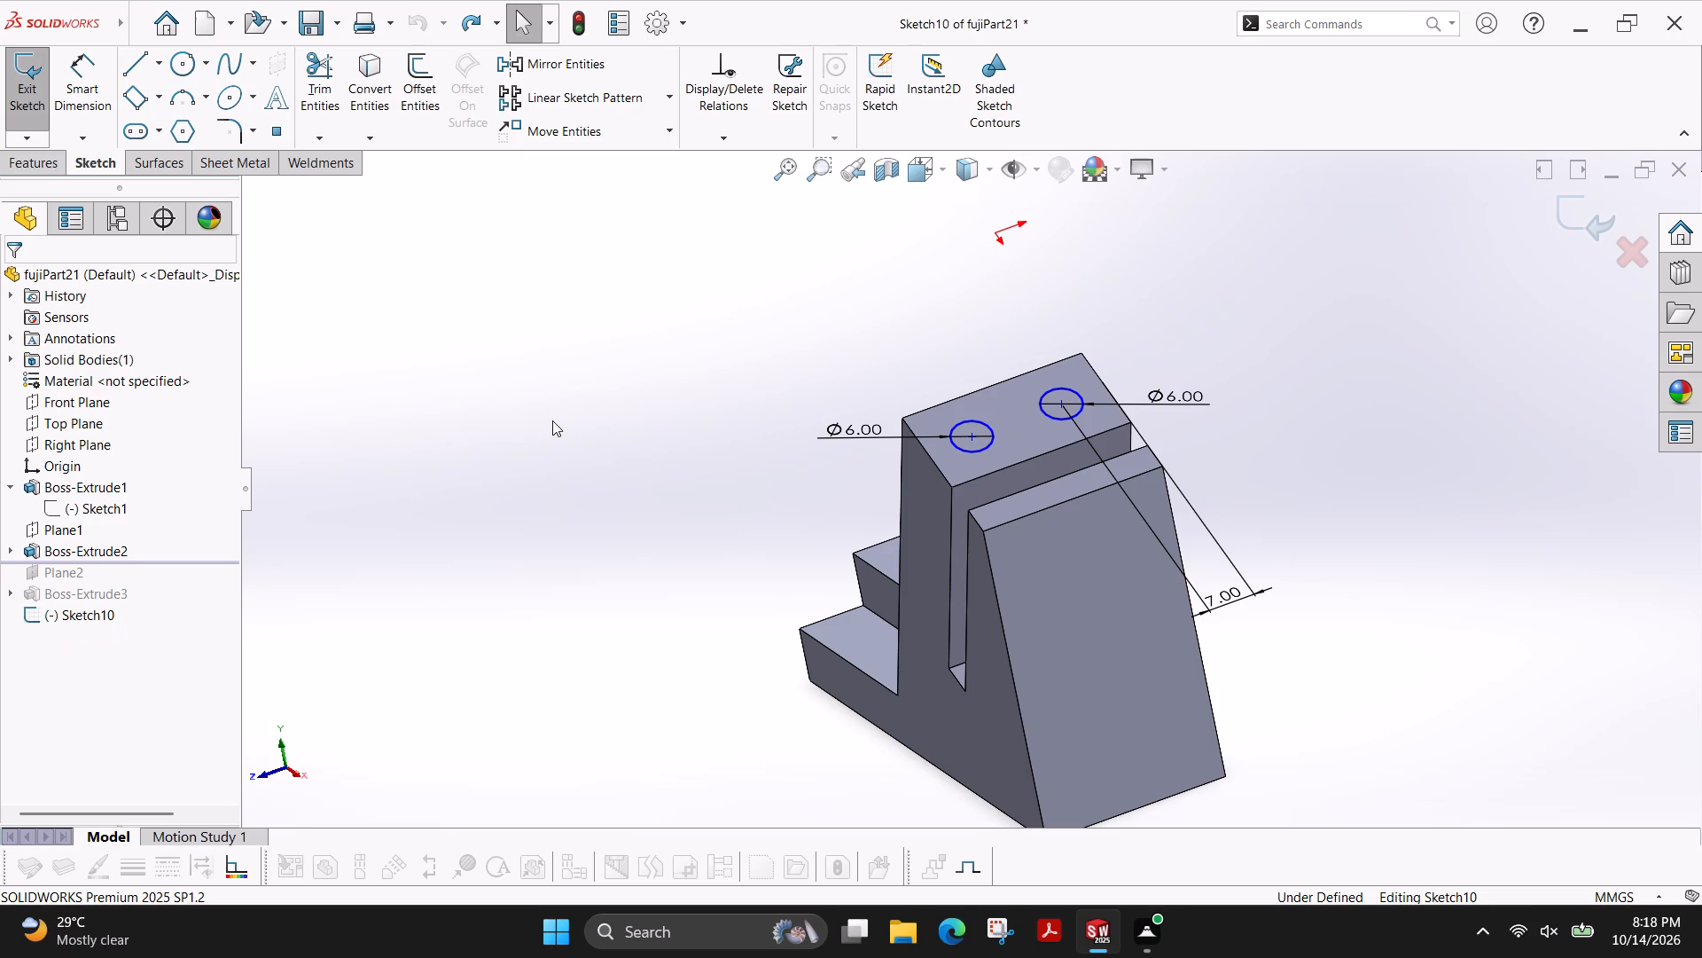
{"action": "key", "text": "ctrl+z"}
{"action": "key", "text": "ctrl+z"}
{"action": "key", "text": "ctrl+z"}
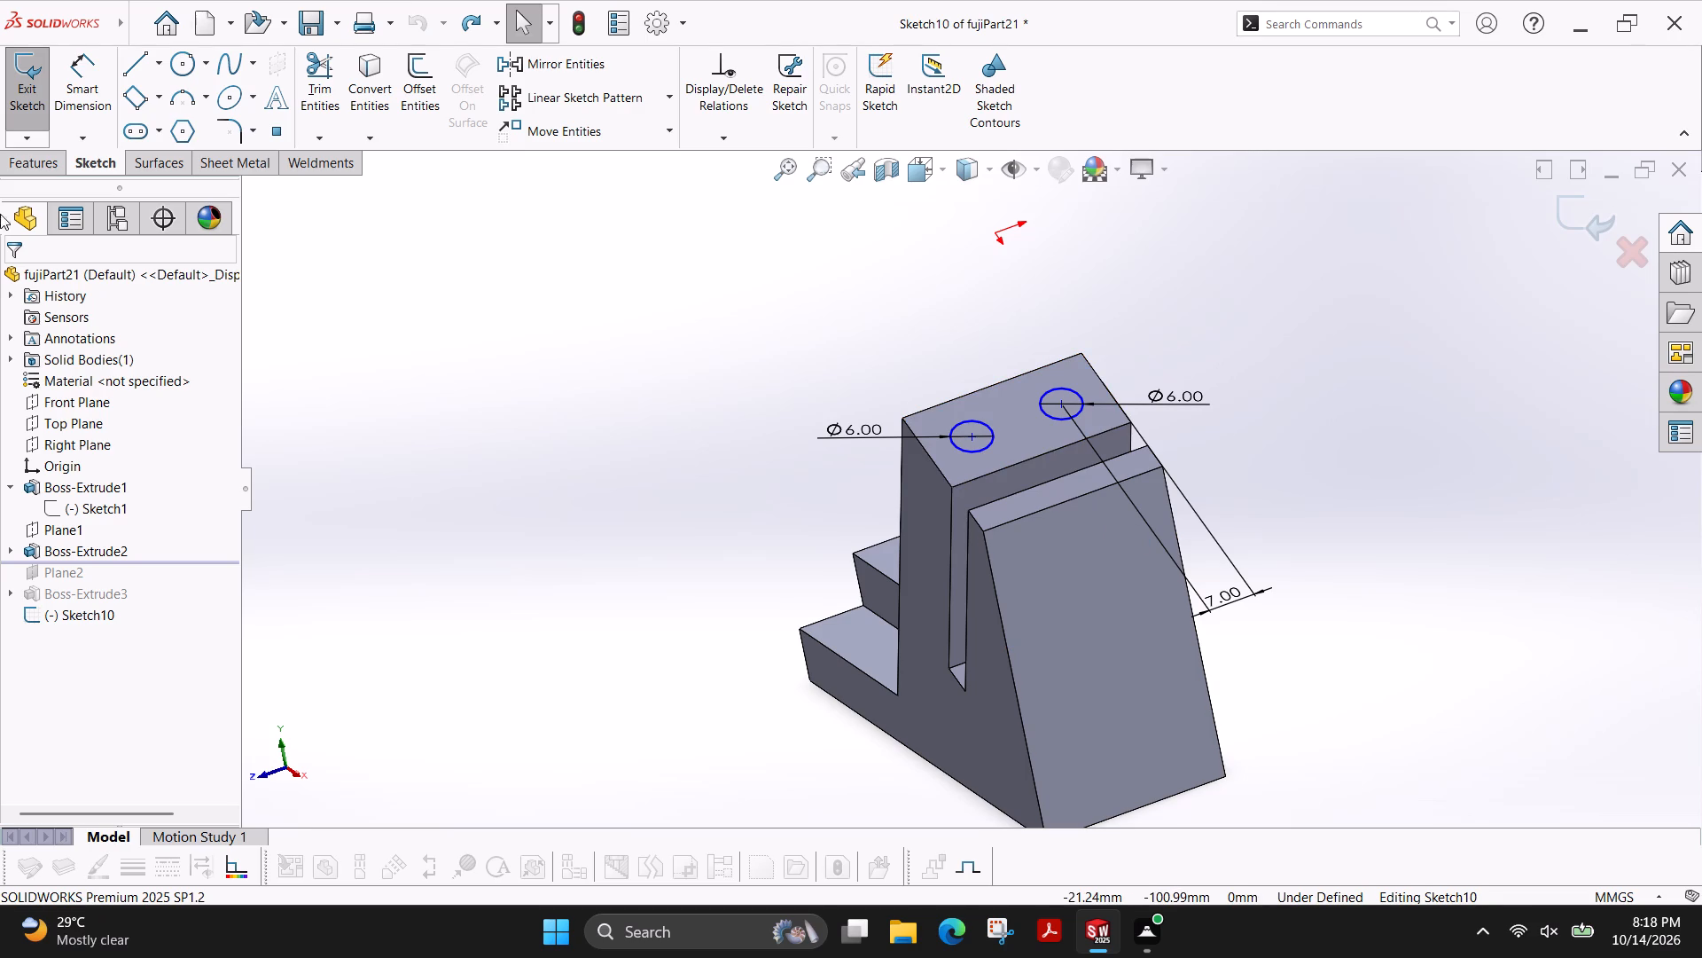
Extrude the two 6 mm circles on the angled arm's end face as blind 6 mm pegs, merged with the body.
{"action": "left_click", "coordinate": [44, 168]}
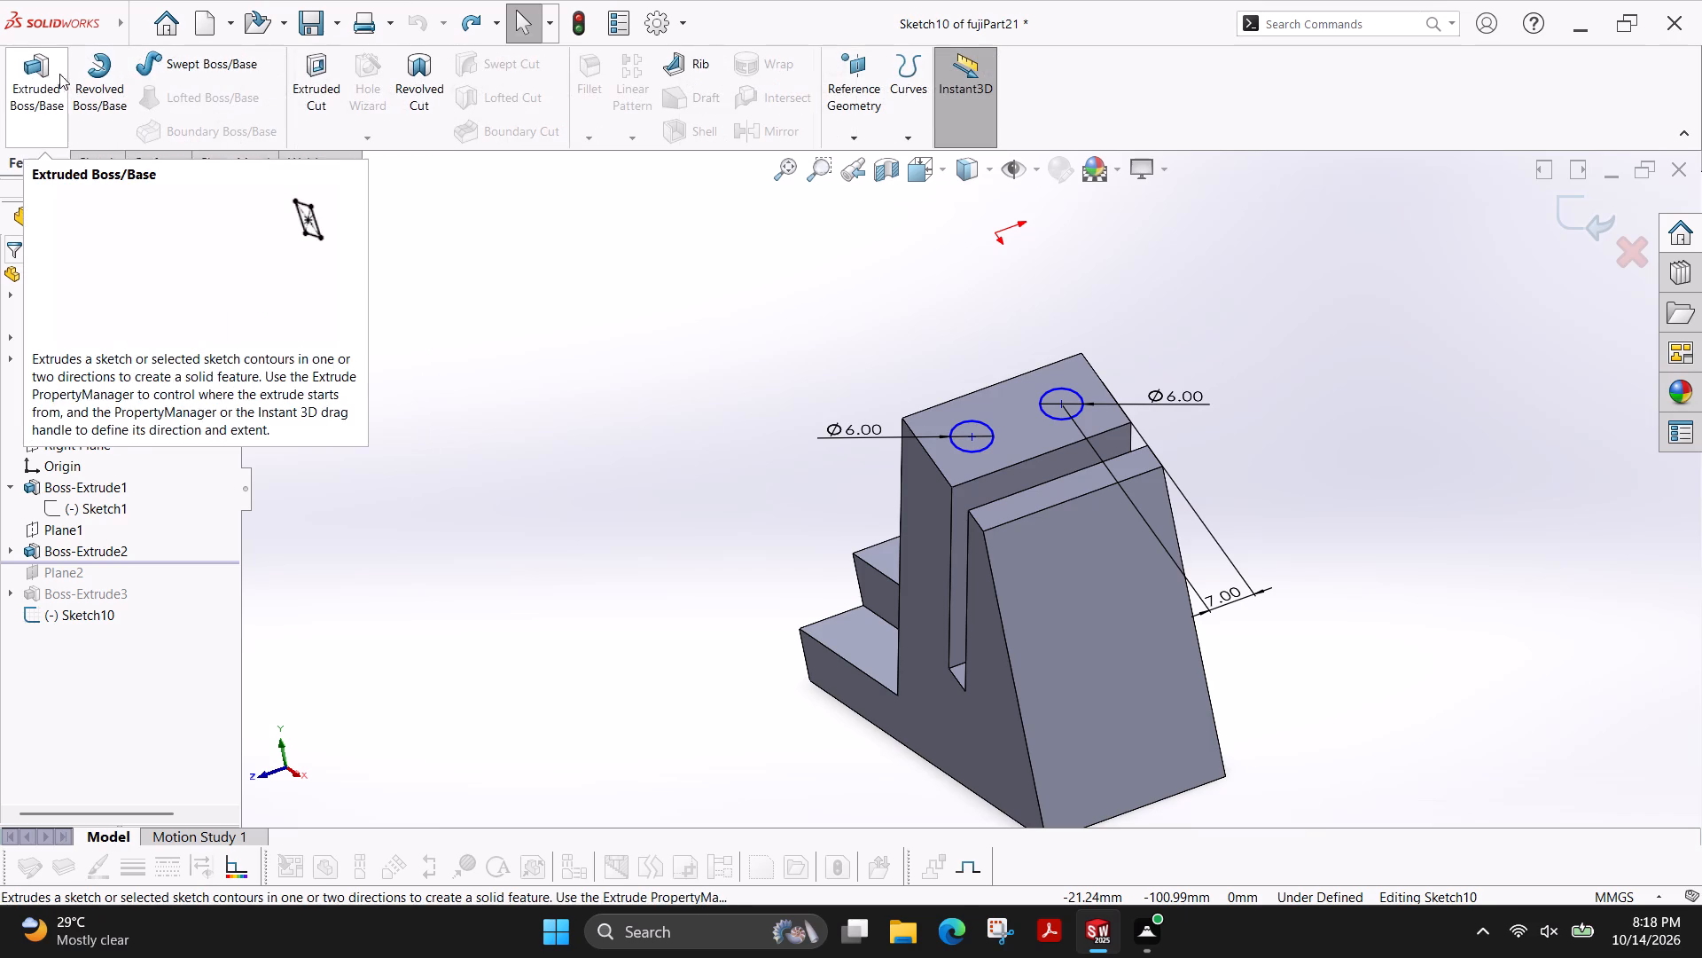
{"action": "left_click", "coordinate": [37, 68]}
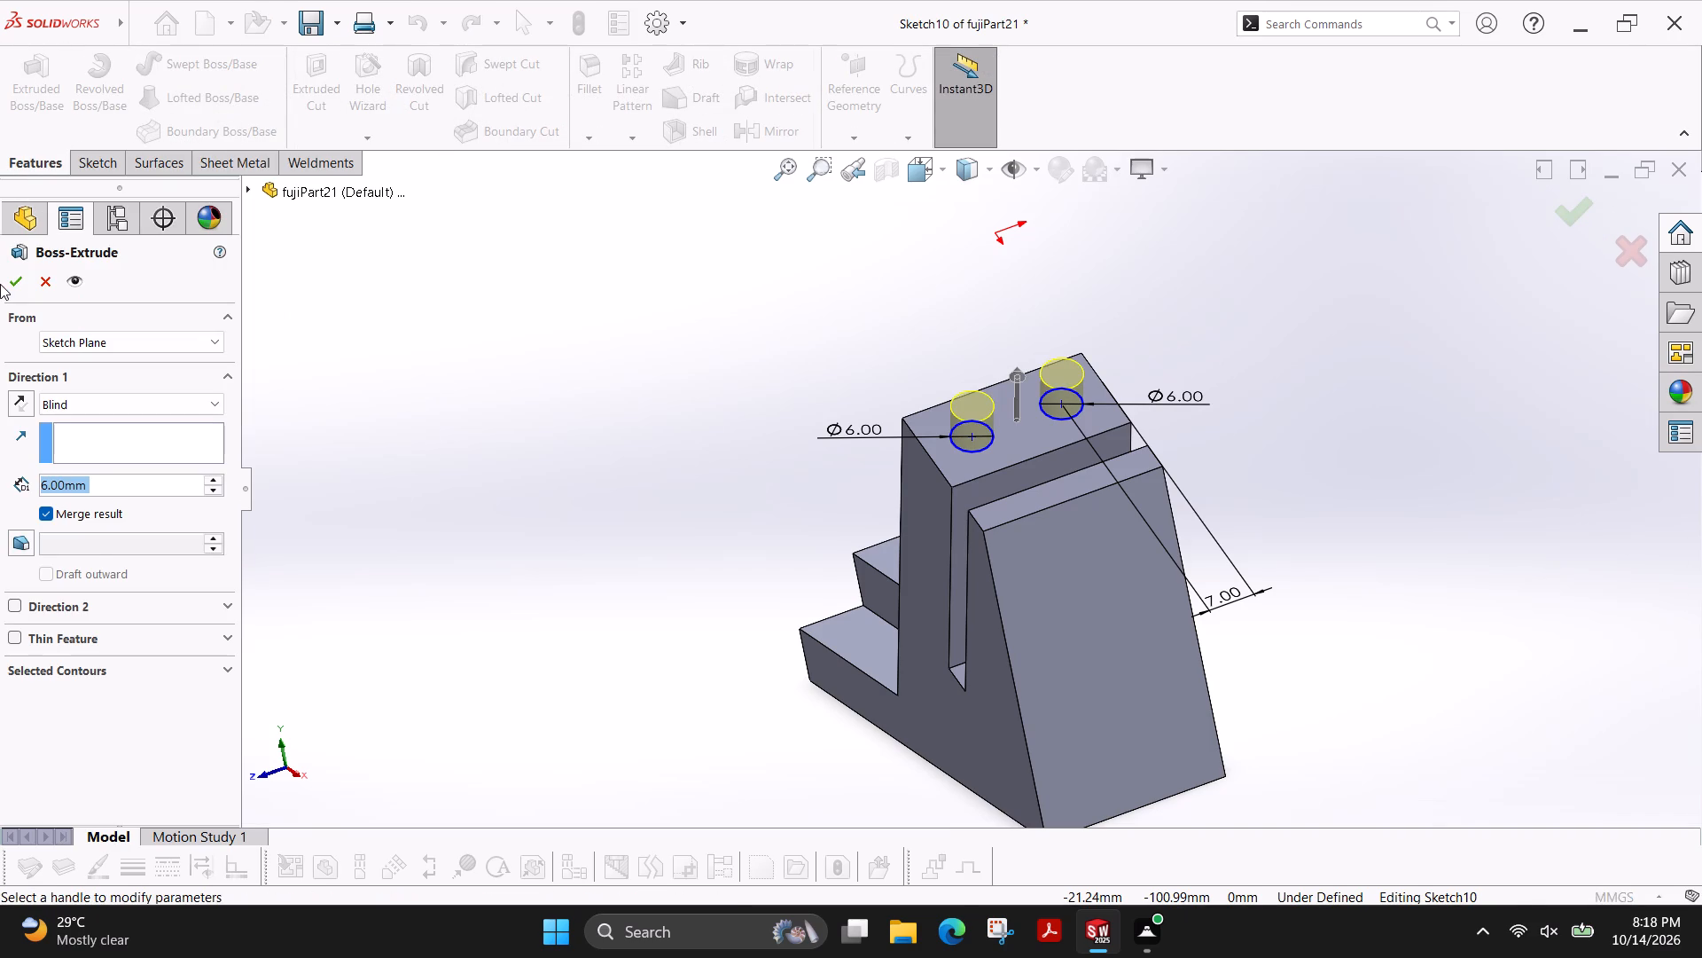
{"action": "left_click", "coordinate": [9, 288]}
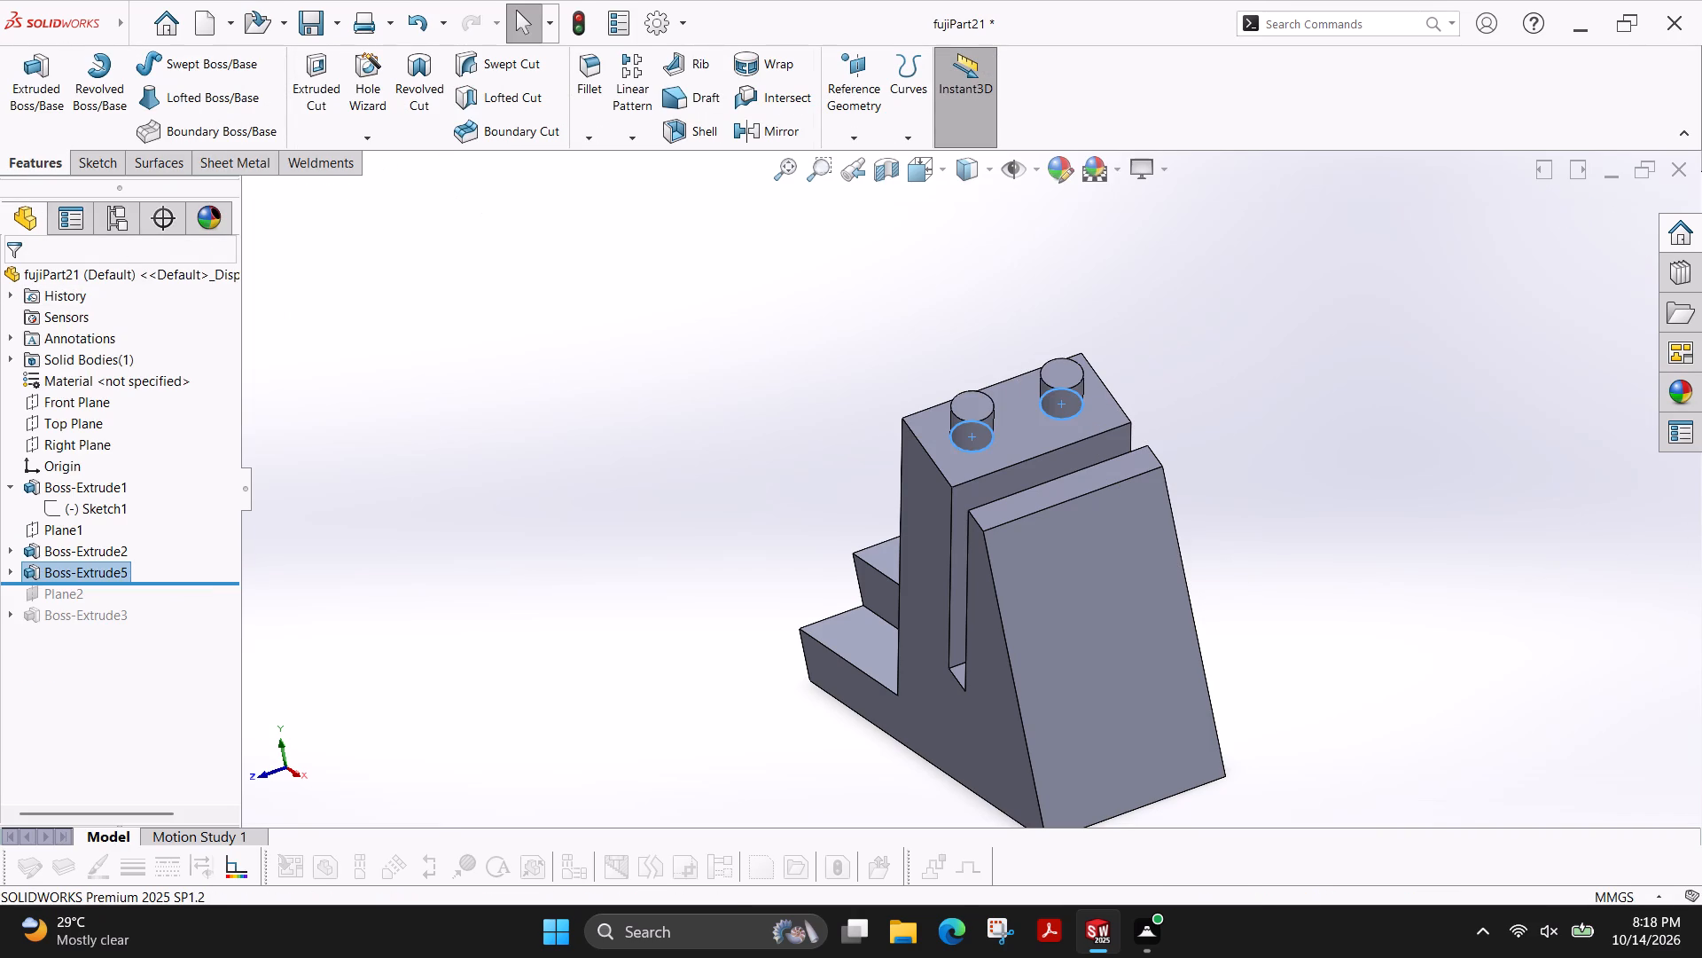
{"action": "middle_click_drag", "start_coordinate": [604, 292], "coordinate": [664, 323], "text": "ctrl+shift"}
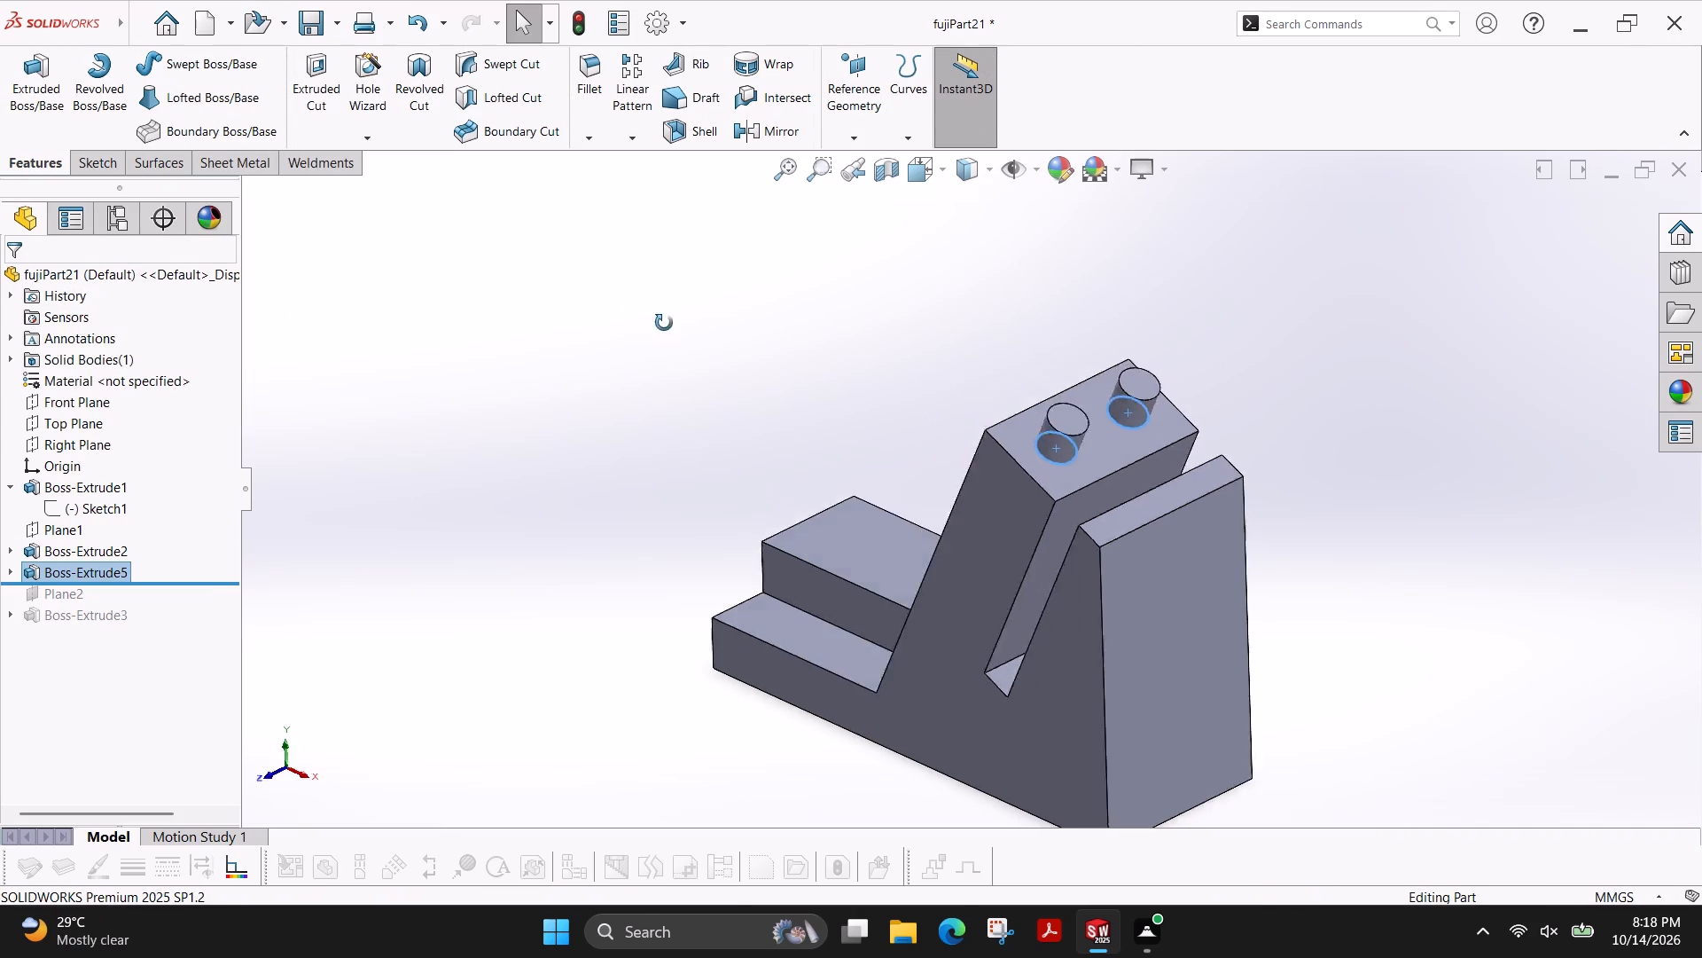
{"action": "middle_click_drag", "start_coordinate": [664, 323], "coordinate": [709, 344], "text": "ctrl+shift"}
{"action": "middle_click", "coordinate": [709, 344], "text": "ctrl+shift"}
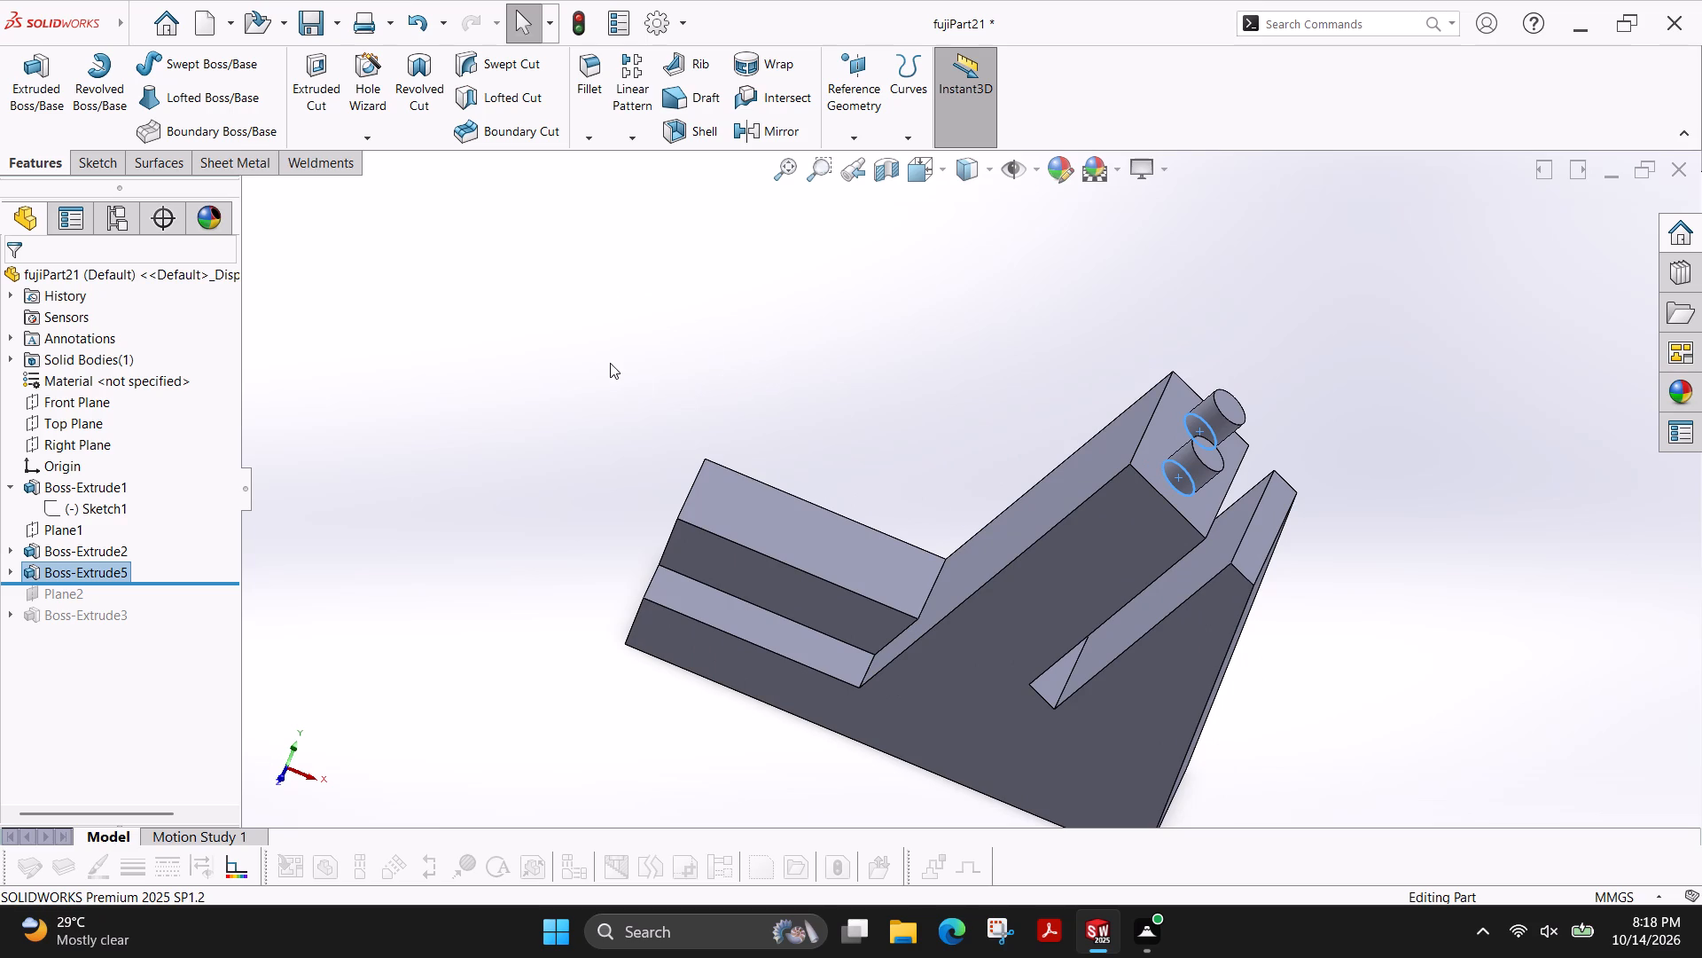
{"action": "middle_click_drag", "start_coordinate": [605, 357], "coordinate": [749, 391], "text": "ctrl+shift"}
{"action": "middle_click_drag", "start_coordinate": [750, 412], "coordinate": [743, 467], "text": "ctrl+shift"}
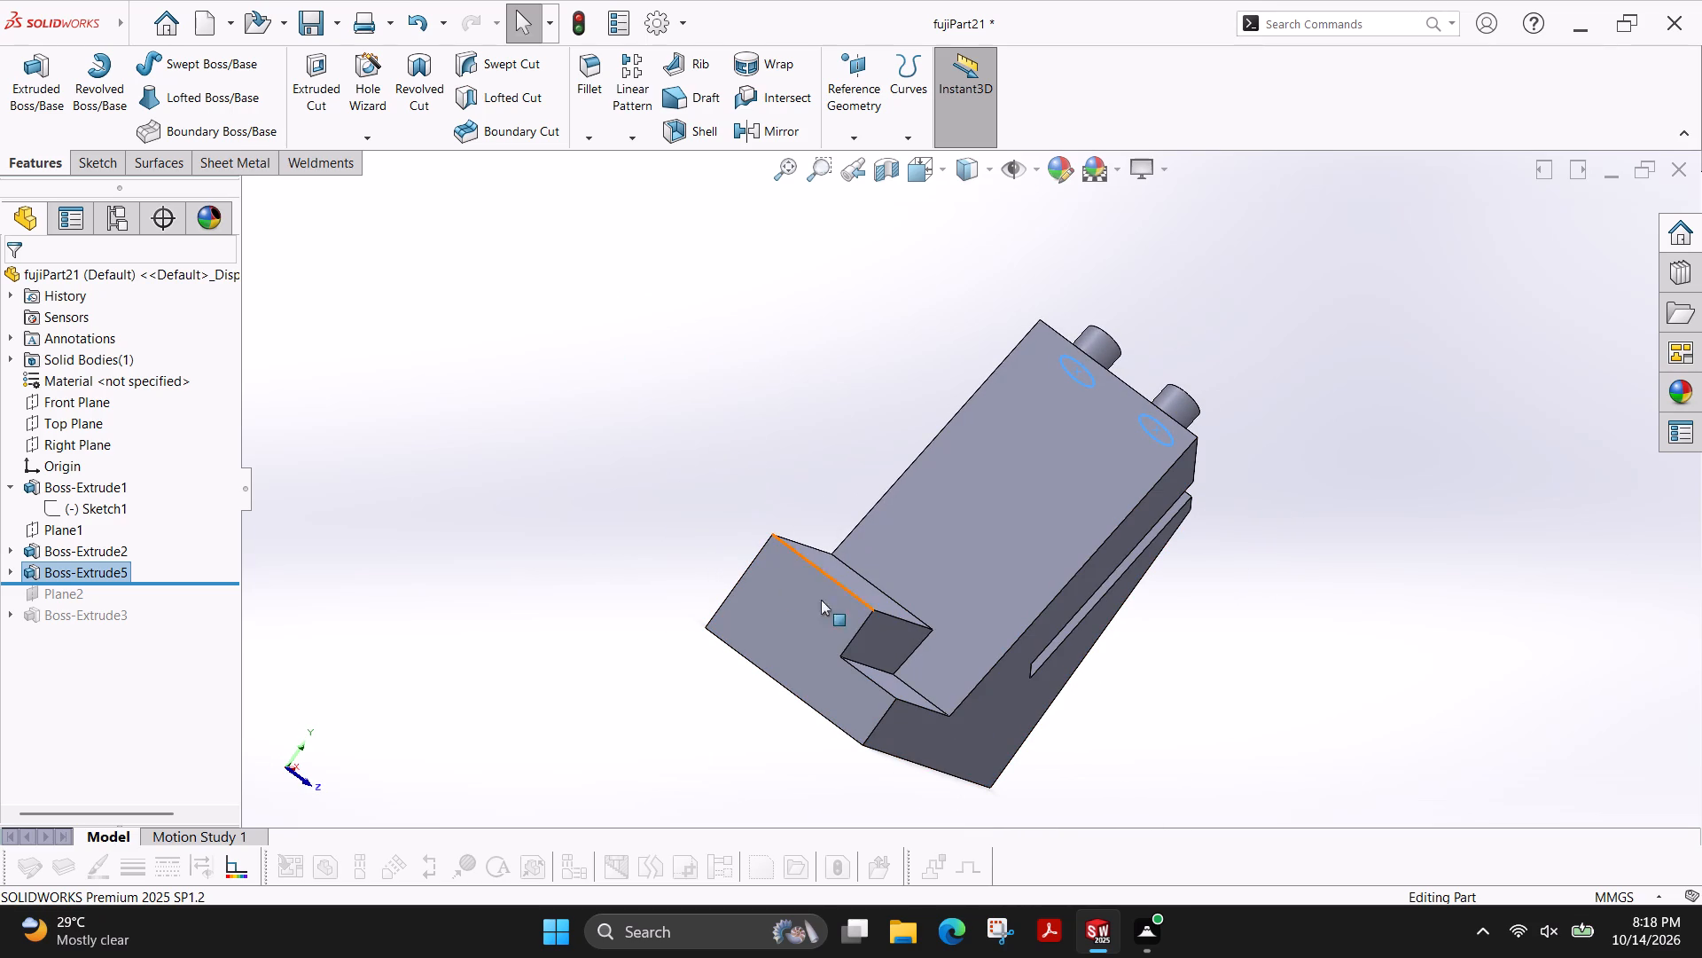
Undo the peg extrusion, going back to the open Sketch10 with the two 6 mm circles.
{"action": "middle_click_drag", "start_coordinate": [678, 403], "coordinate": [604, 433], "text": "ctrl+shift"}
{"action": "middle_click", "coordinate": [604, 433], "text": "ctrl+shift"}
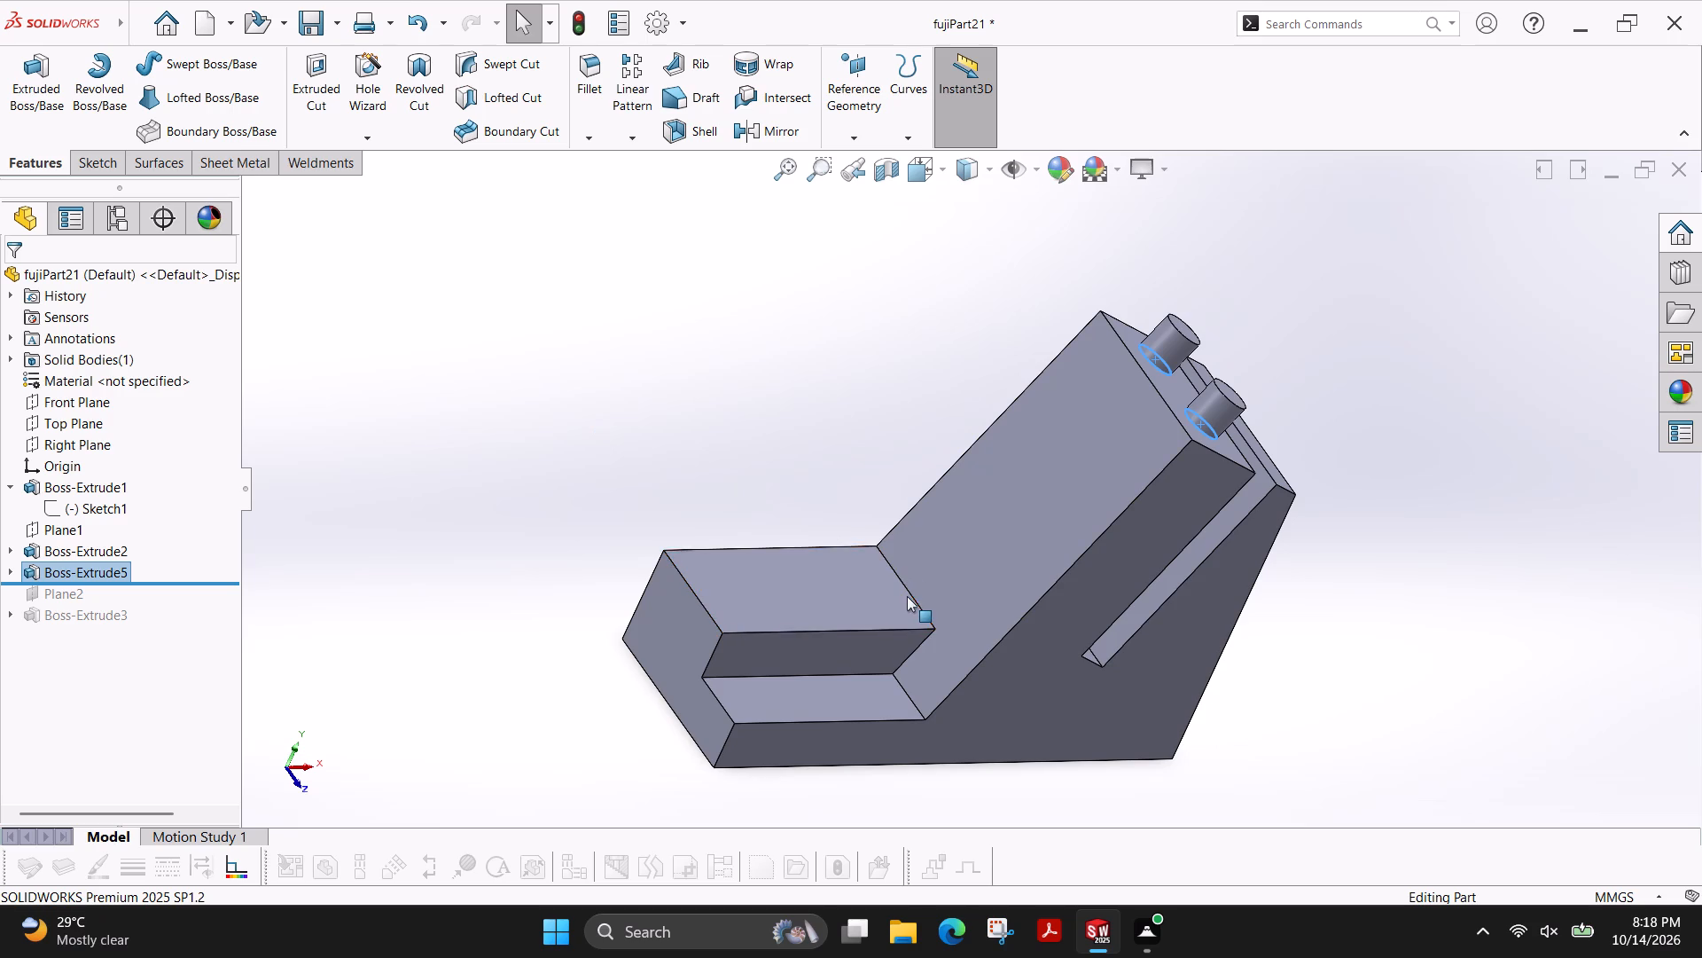
{"action": "key", "text": "ctrl+z"}
{"action": "key", "text": "ctrl+z"}
{"action": "key", "text": "ctrl+z"}
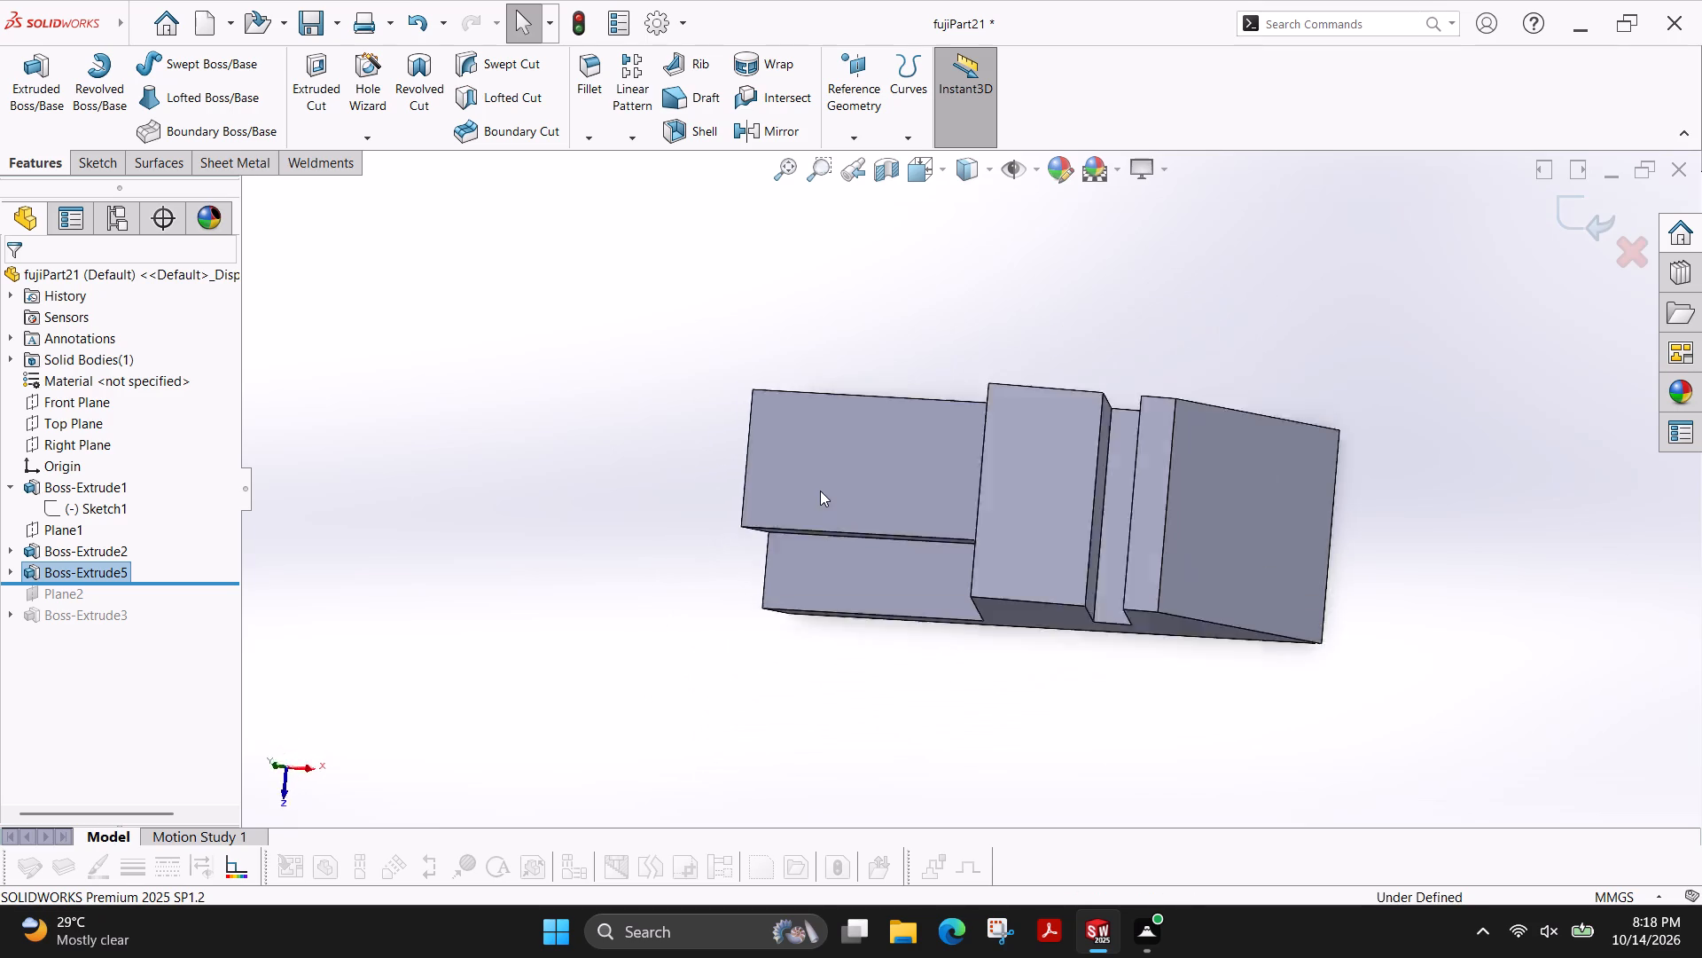
{"action": "key", "text": "ctrl+z"}
{"action": "key", "text": "ctrl+z"}
{"action": "key", "text": "ctrl+z"}
{"action": "key", "text": "ctrl+z"}
{"action": "key", "text": "ctrl+z"}
{"action": "key", "text": "ctrl+z"}
{"action": "key", "text": "ctrl+z"}
{"action": "key", "text": "ctrl+z"}
{"action": "key", "text": "ctrl+z"}
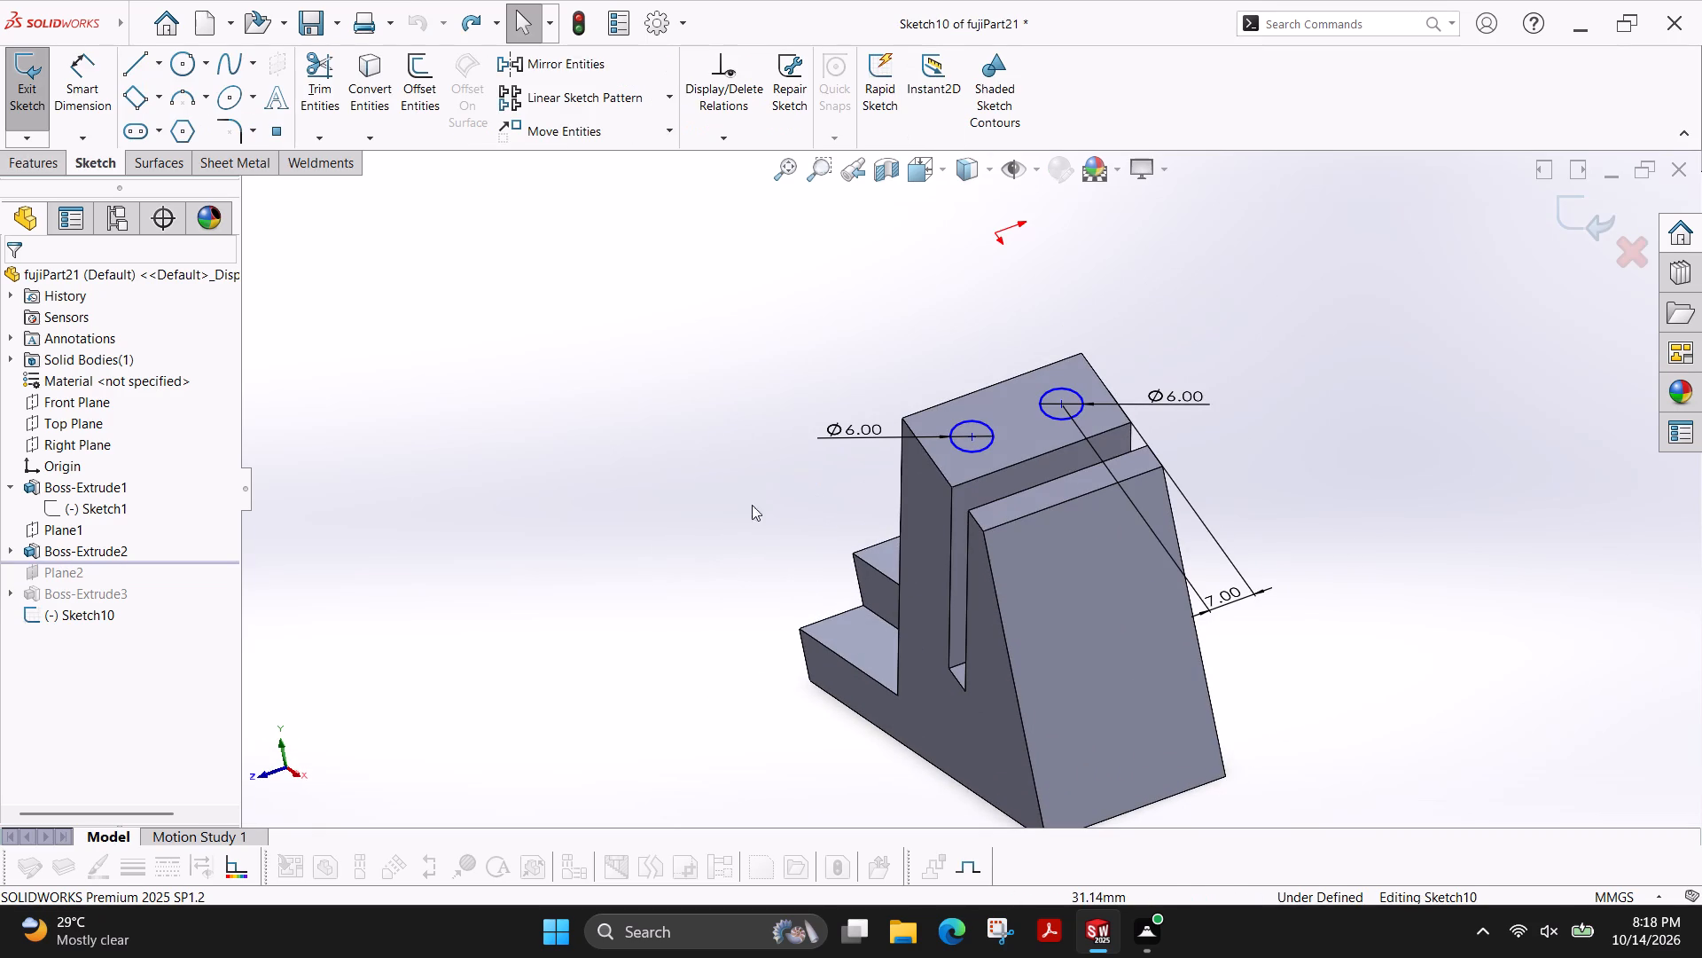
{"action": "key", "text": "ctrl+z"}
{"action": "key", "text": "ctrl+z"}
{"action": "key", "text": "ctrl+z"}
{"action": "key", "text": "ctrl+z"}
{"action": "key", "text": "ctrl+z"}
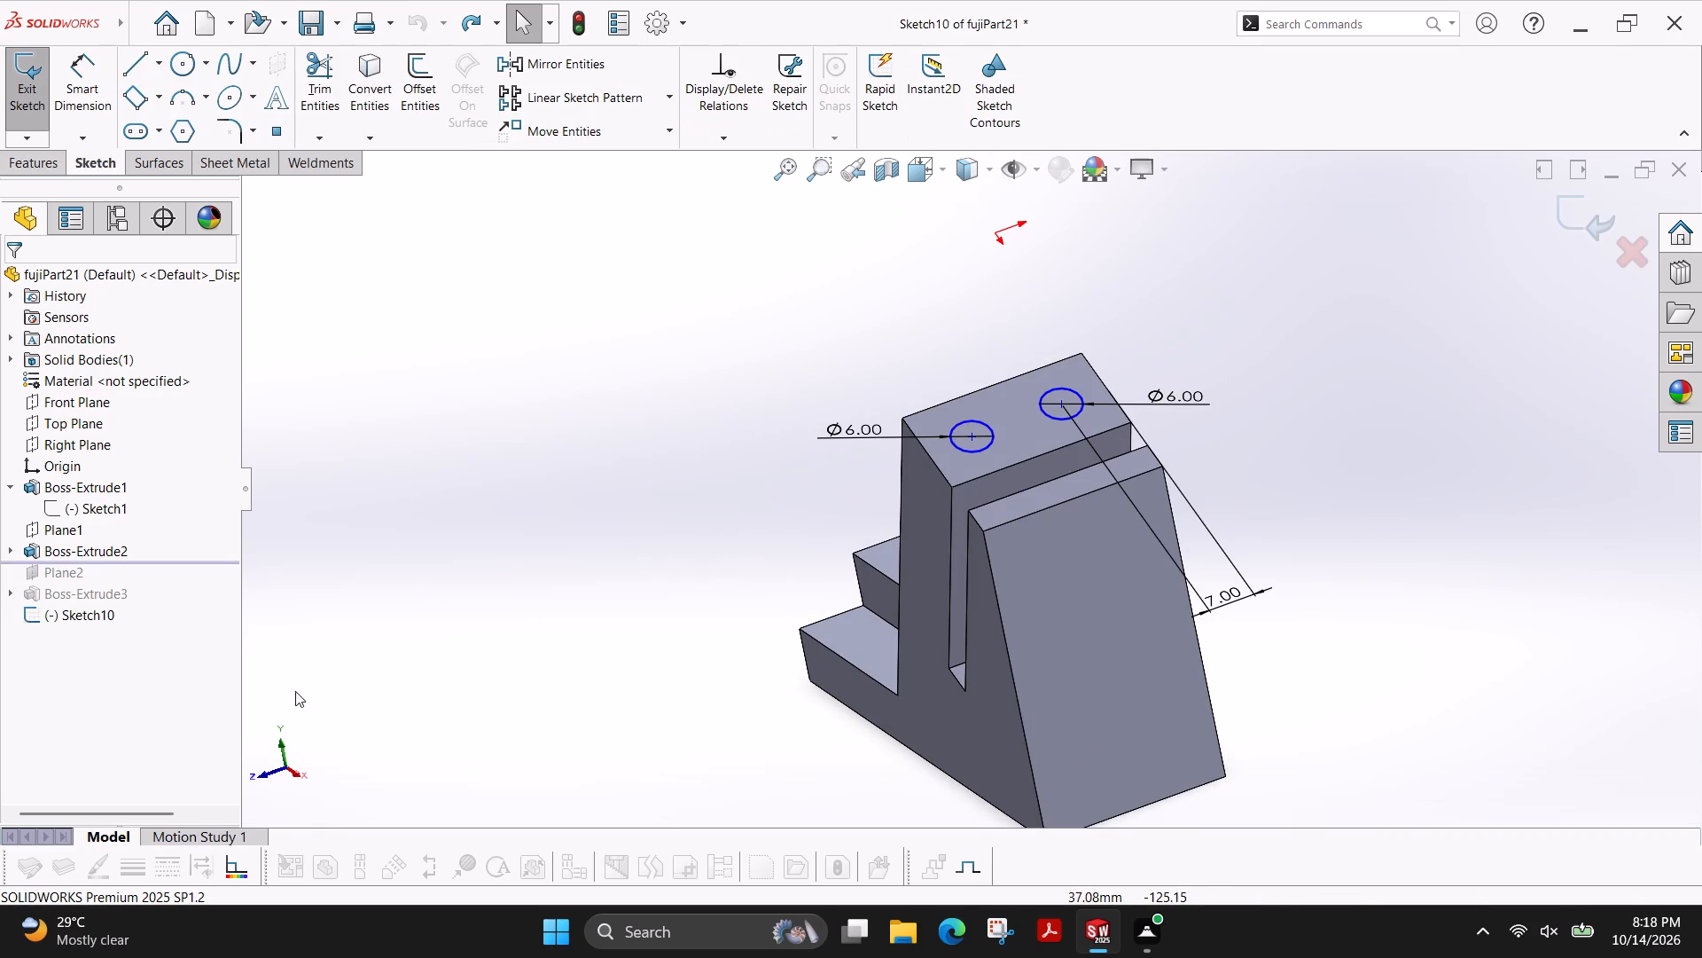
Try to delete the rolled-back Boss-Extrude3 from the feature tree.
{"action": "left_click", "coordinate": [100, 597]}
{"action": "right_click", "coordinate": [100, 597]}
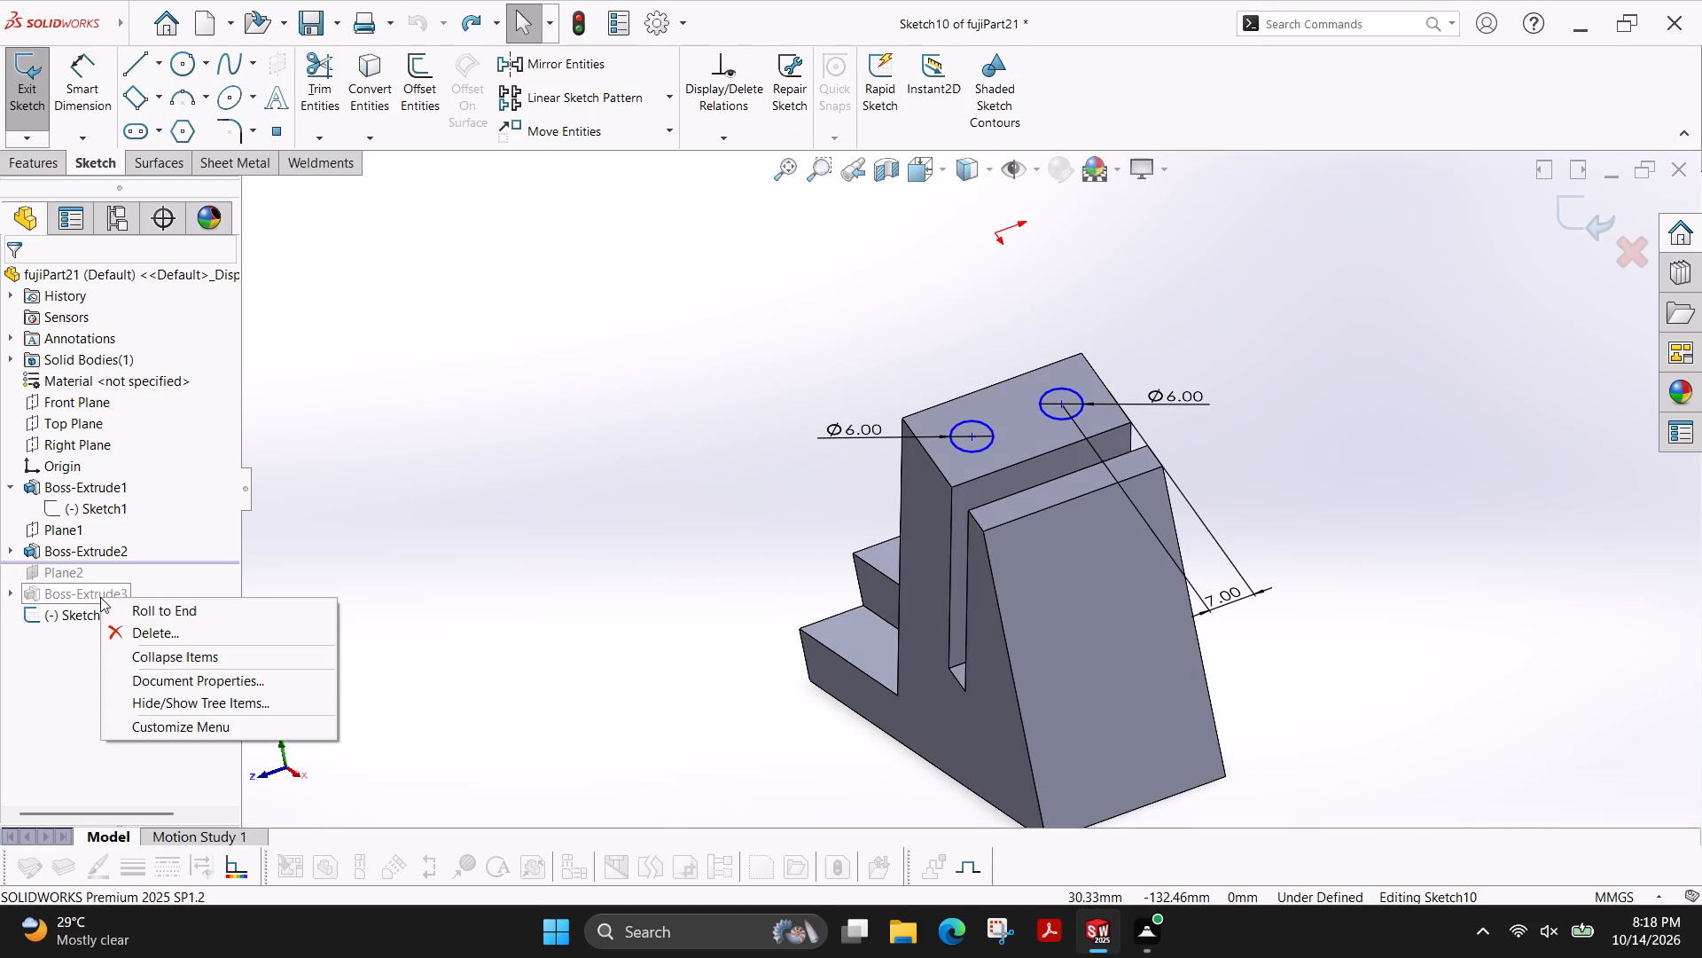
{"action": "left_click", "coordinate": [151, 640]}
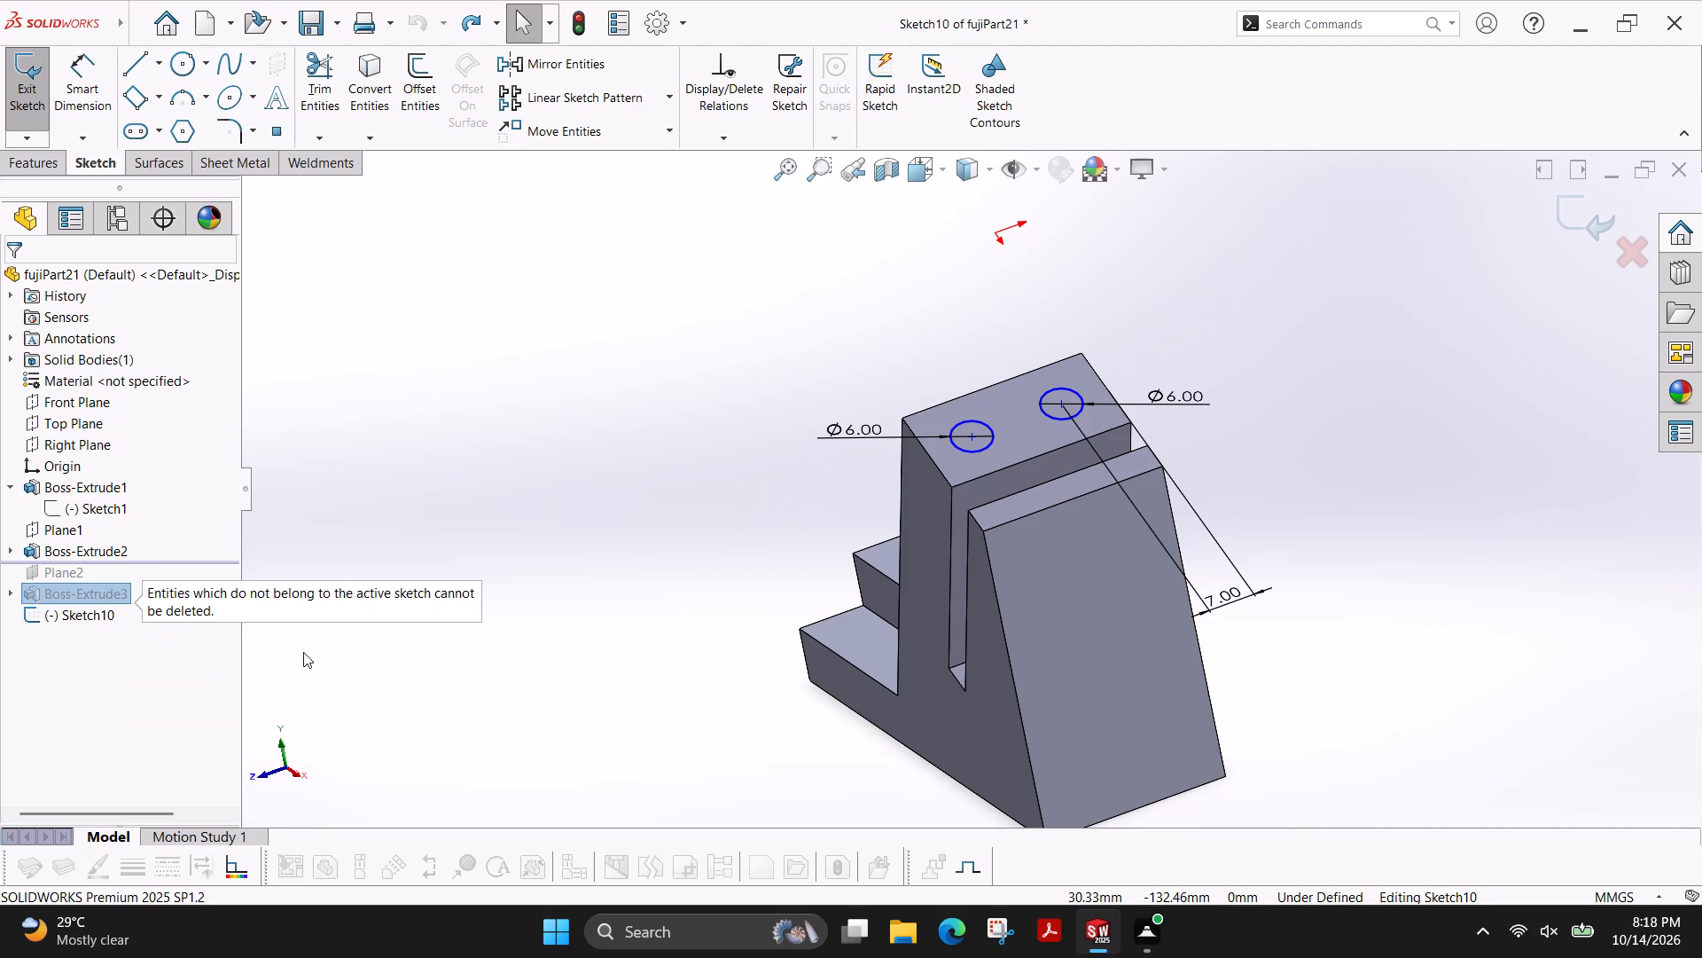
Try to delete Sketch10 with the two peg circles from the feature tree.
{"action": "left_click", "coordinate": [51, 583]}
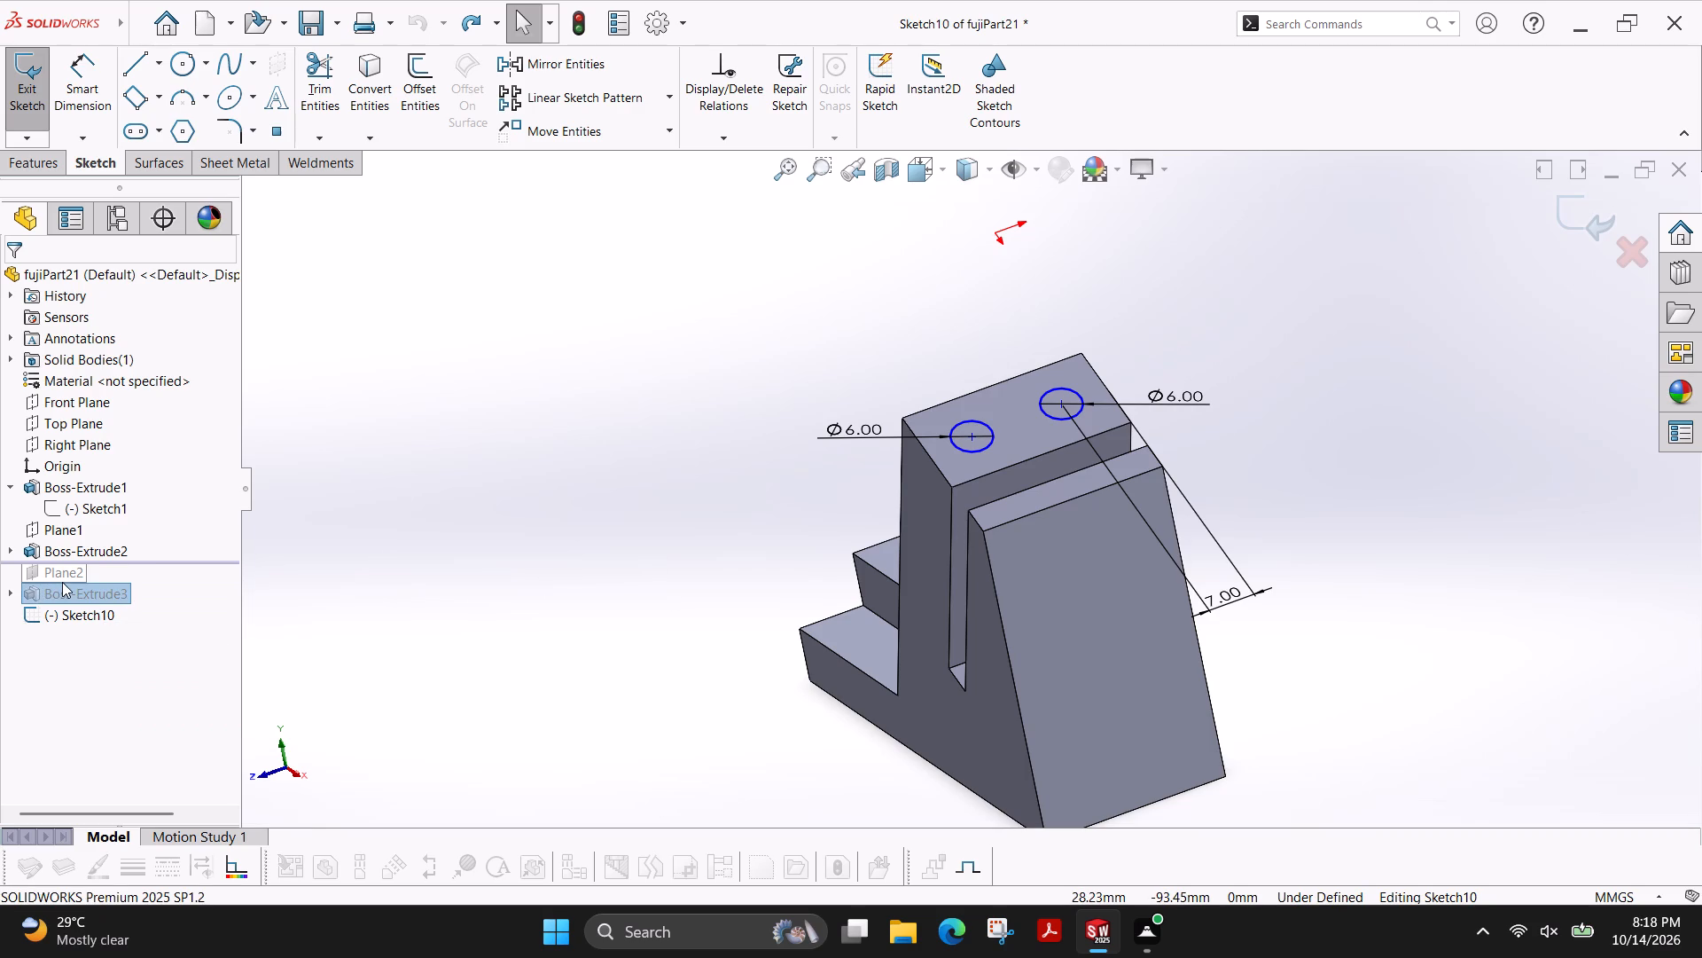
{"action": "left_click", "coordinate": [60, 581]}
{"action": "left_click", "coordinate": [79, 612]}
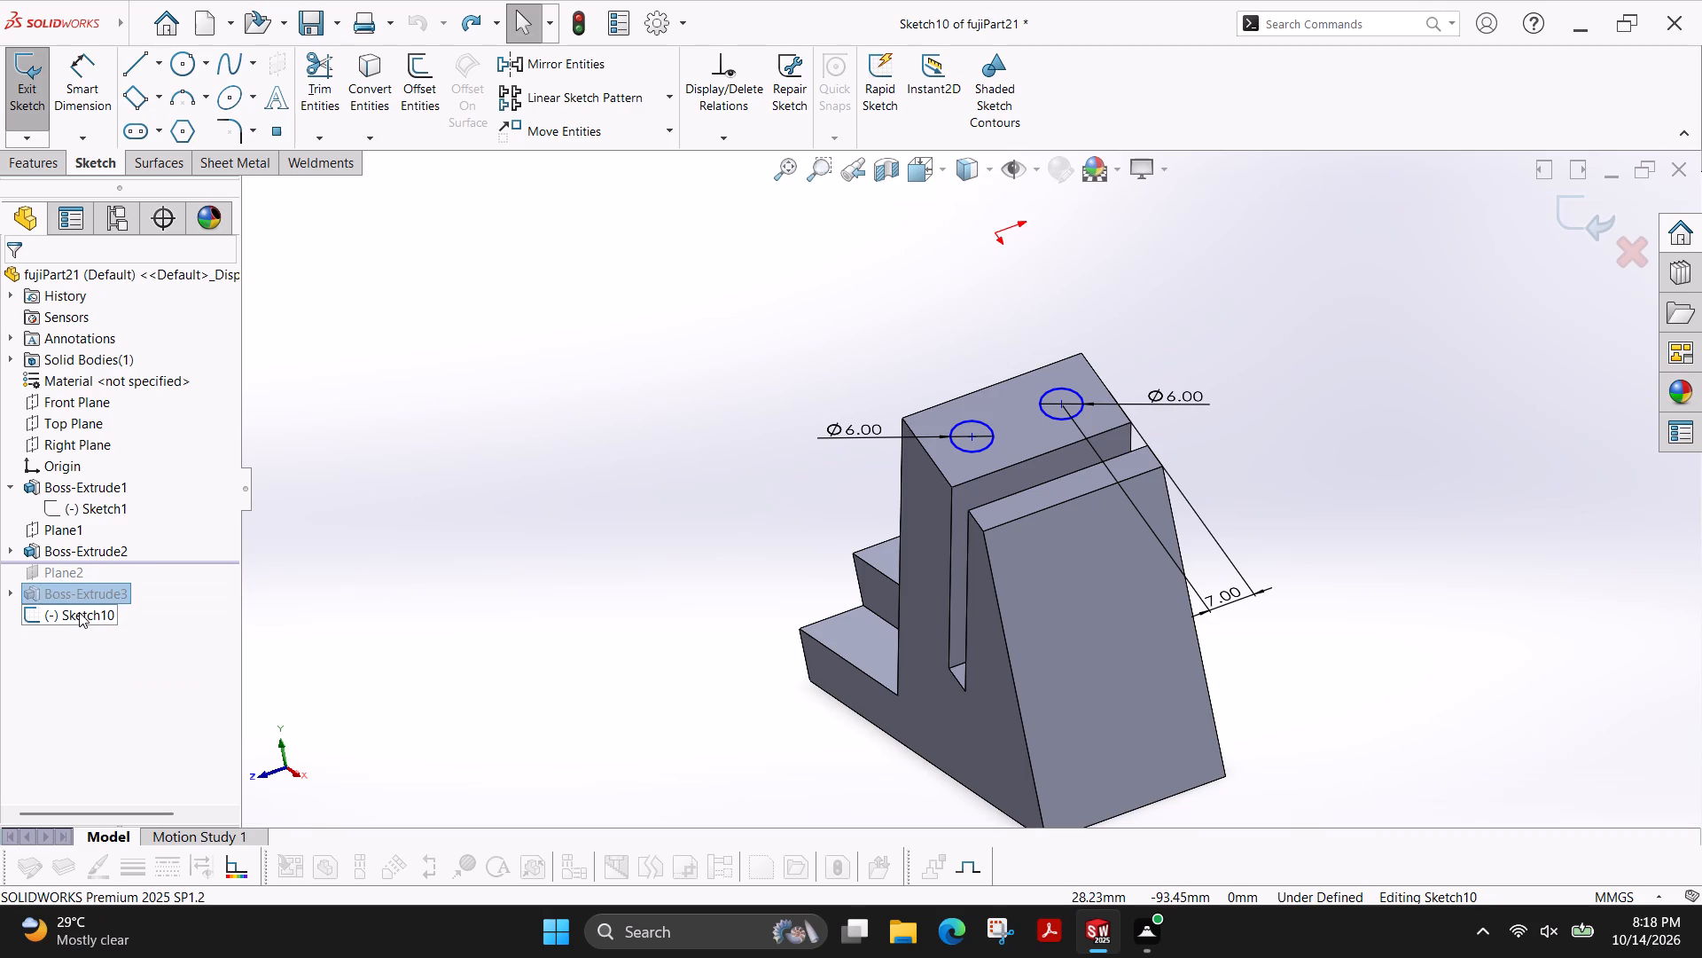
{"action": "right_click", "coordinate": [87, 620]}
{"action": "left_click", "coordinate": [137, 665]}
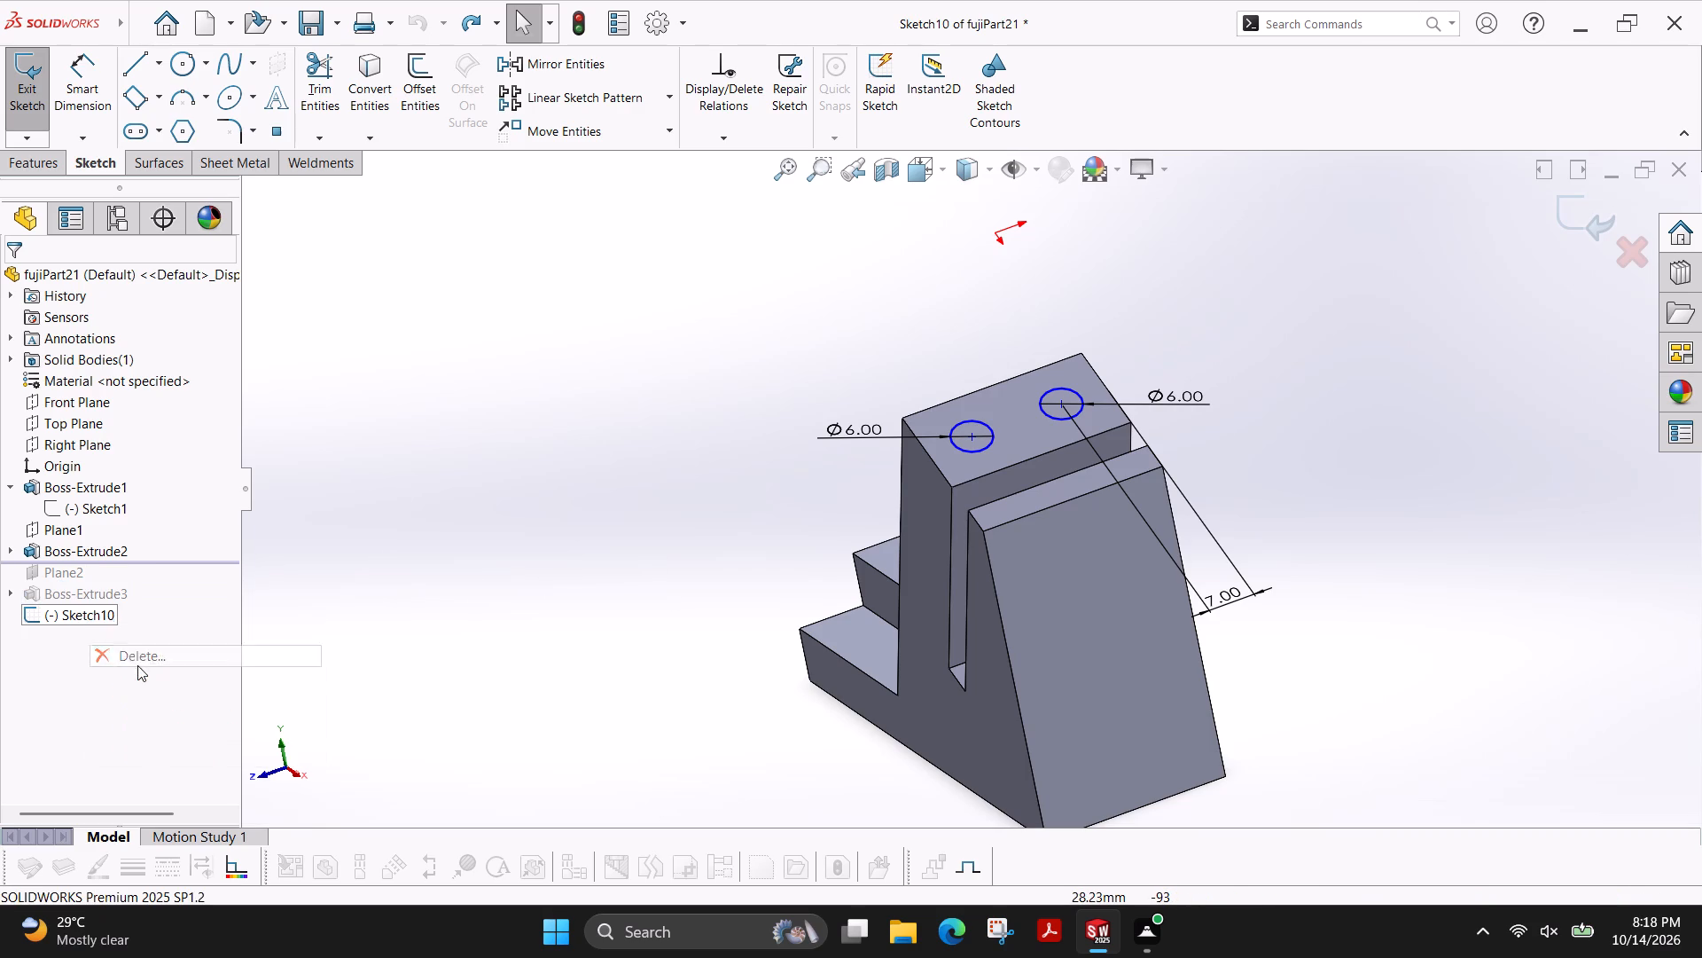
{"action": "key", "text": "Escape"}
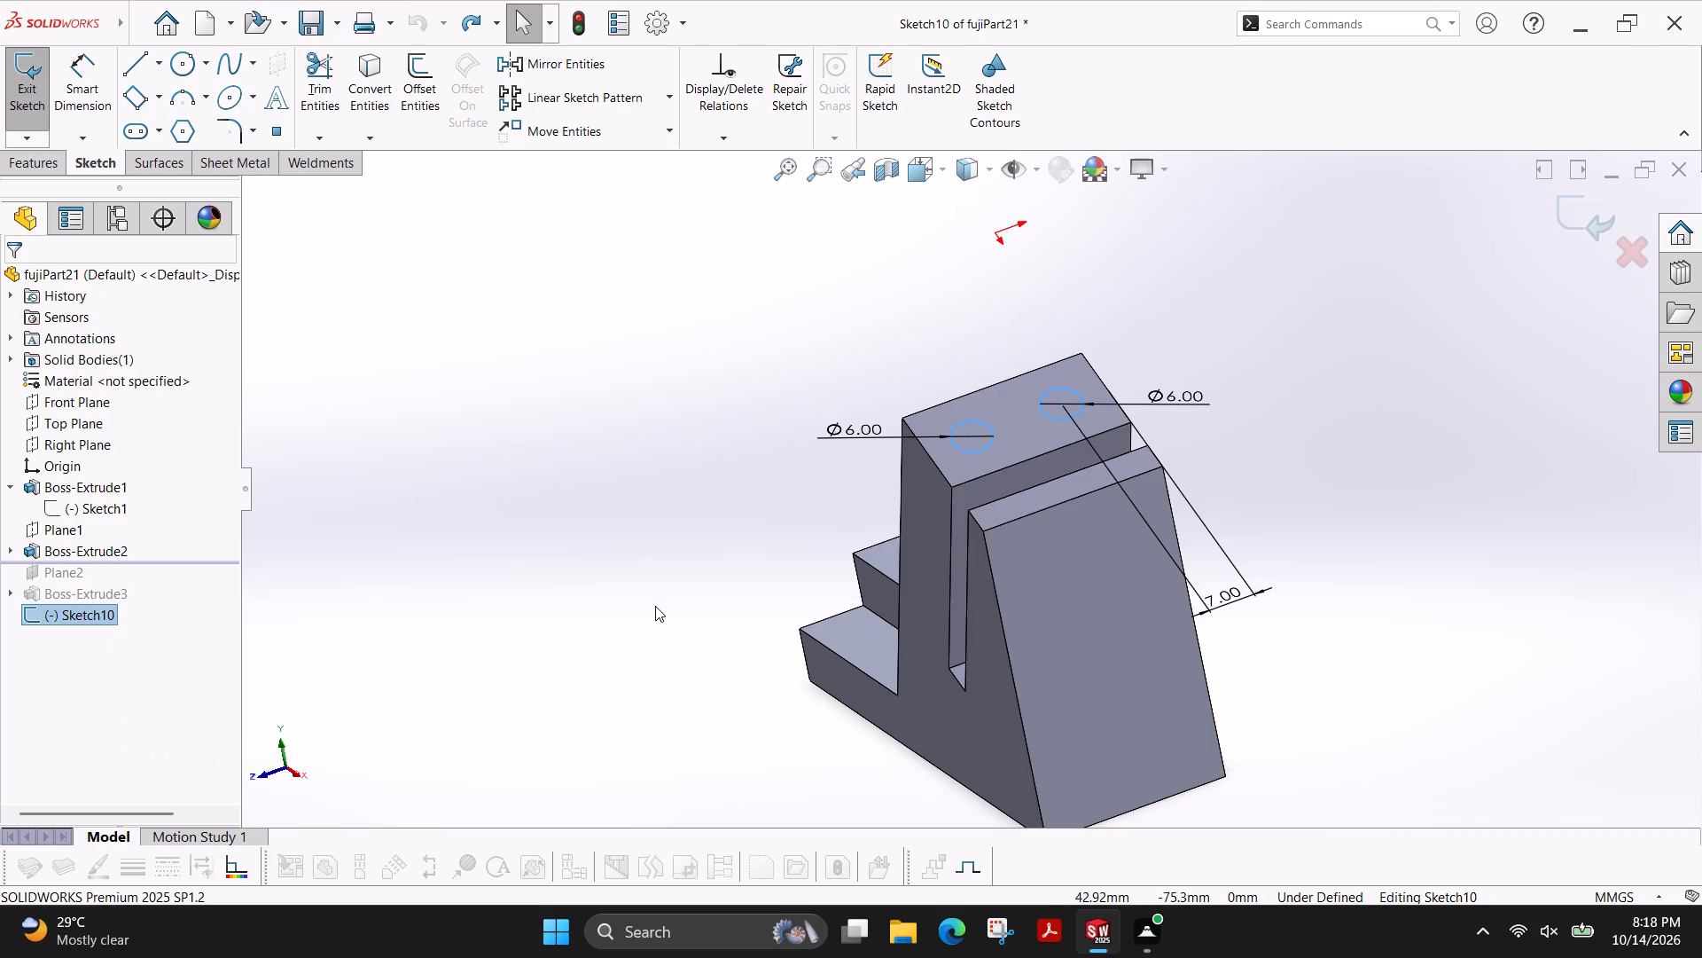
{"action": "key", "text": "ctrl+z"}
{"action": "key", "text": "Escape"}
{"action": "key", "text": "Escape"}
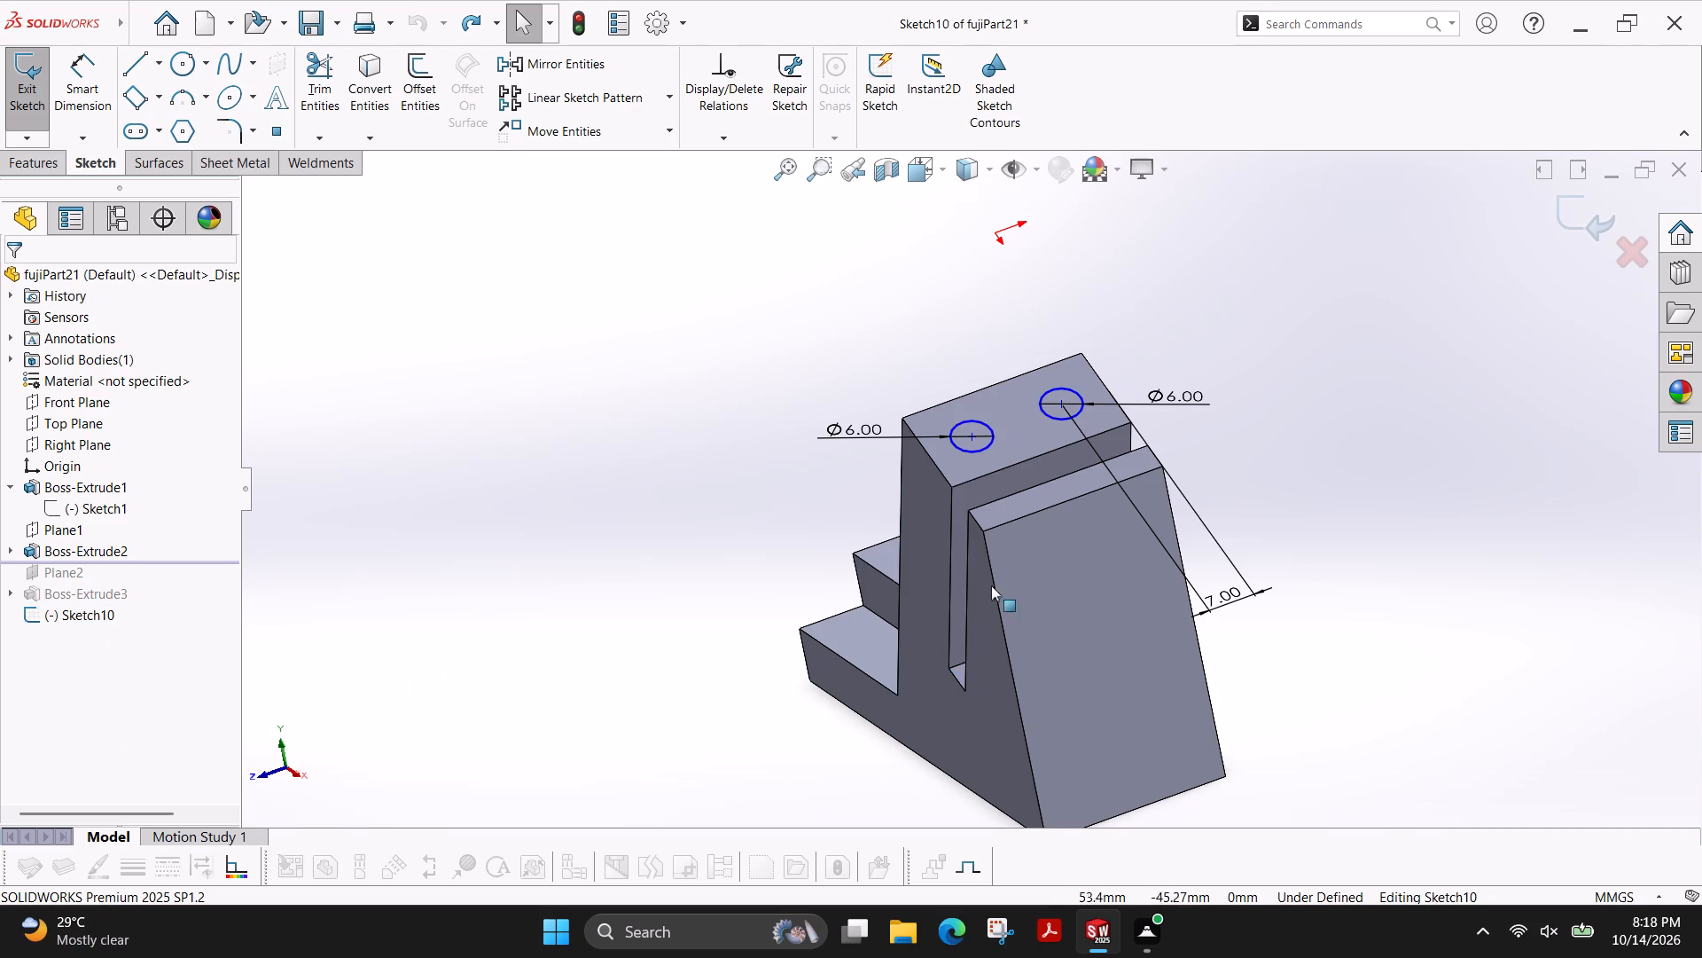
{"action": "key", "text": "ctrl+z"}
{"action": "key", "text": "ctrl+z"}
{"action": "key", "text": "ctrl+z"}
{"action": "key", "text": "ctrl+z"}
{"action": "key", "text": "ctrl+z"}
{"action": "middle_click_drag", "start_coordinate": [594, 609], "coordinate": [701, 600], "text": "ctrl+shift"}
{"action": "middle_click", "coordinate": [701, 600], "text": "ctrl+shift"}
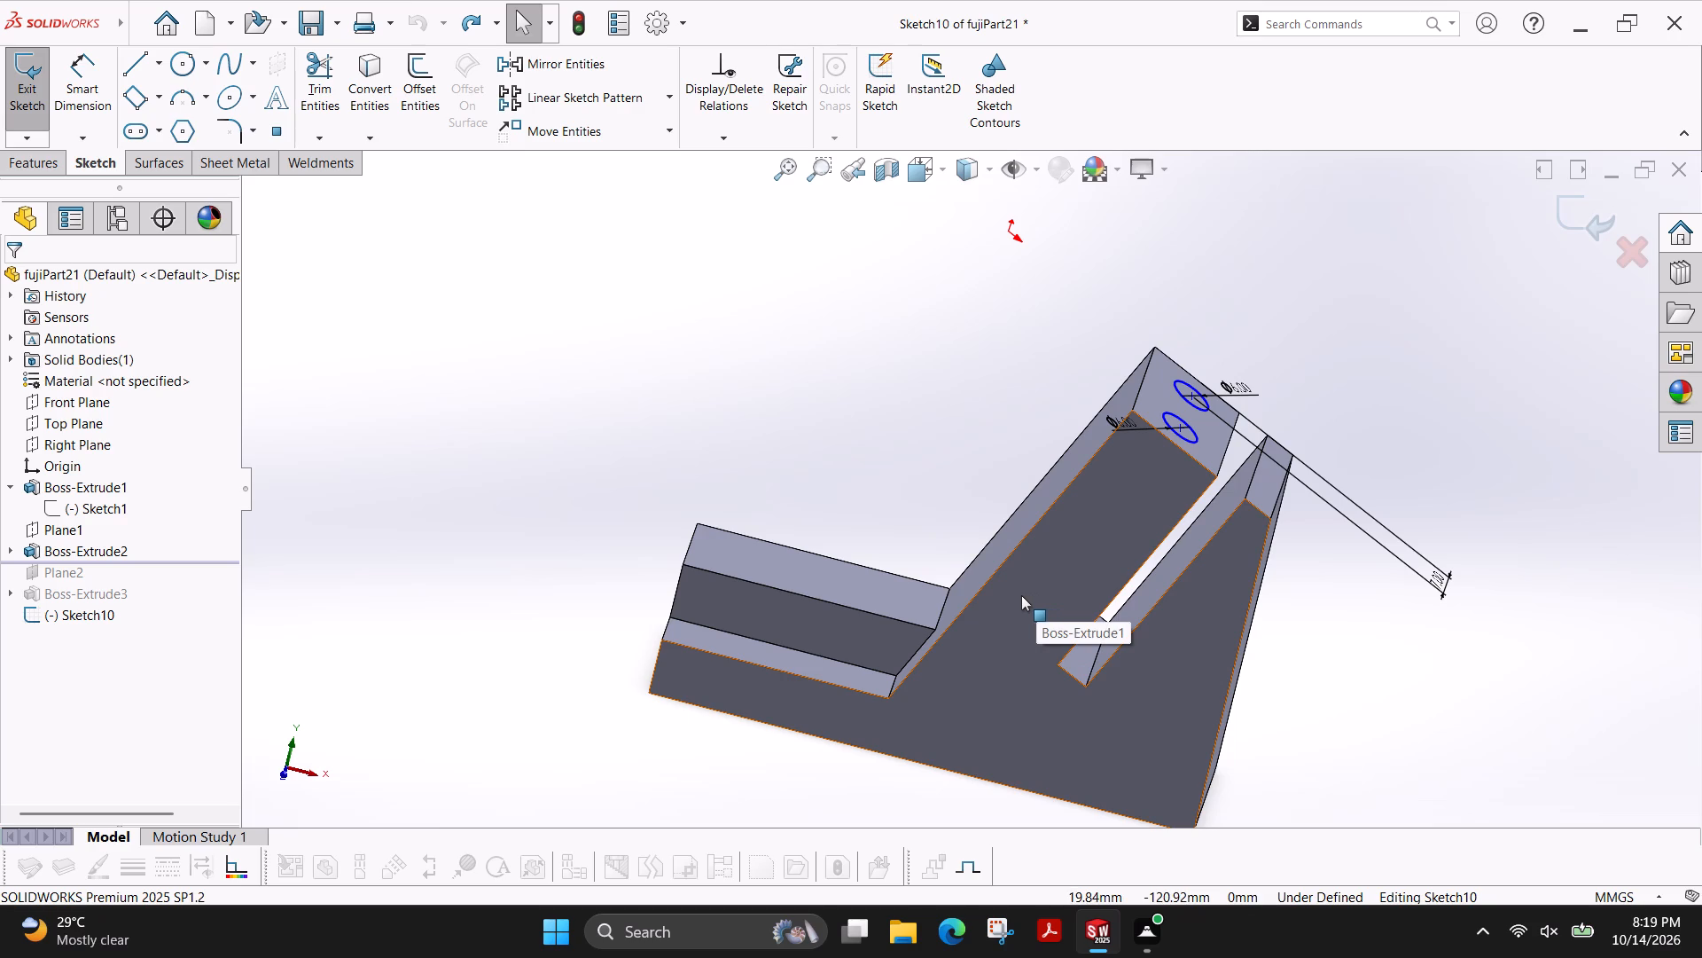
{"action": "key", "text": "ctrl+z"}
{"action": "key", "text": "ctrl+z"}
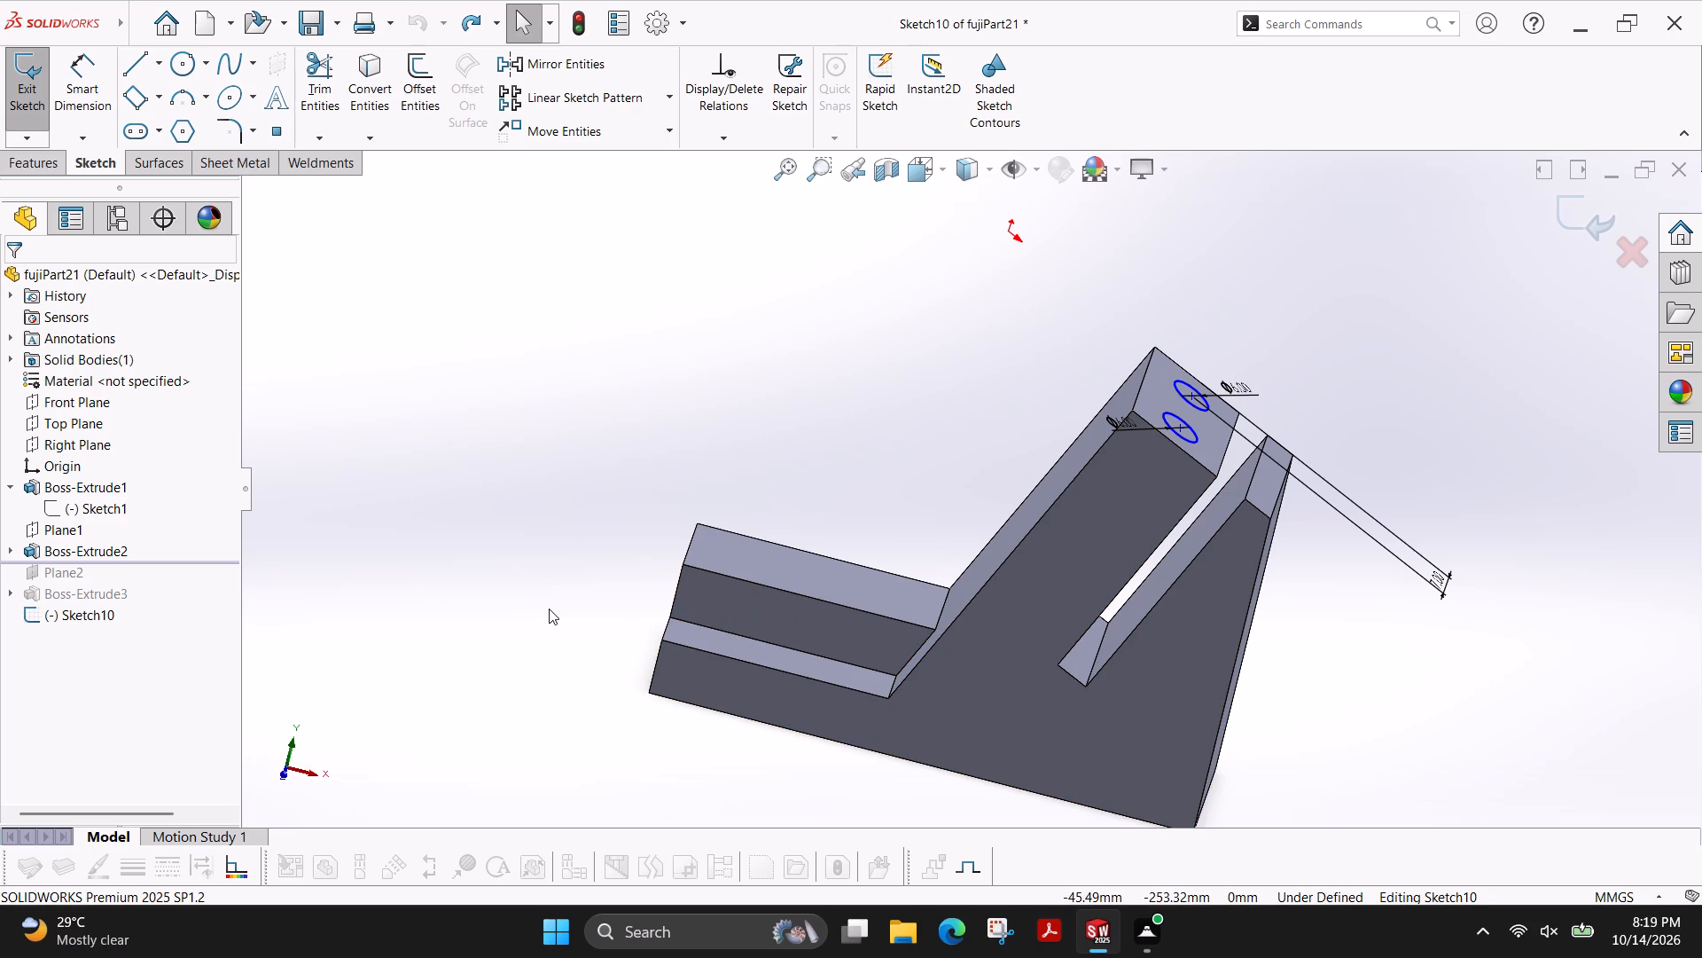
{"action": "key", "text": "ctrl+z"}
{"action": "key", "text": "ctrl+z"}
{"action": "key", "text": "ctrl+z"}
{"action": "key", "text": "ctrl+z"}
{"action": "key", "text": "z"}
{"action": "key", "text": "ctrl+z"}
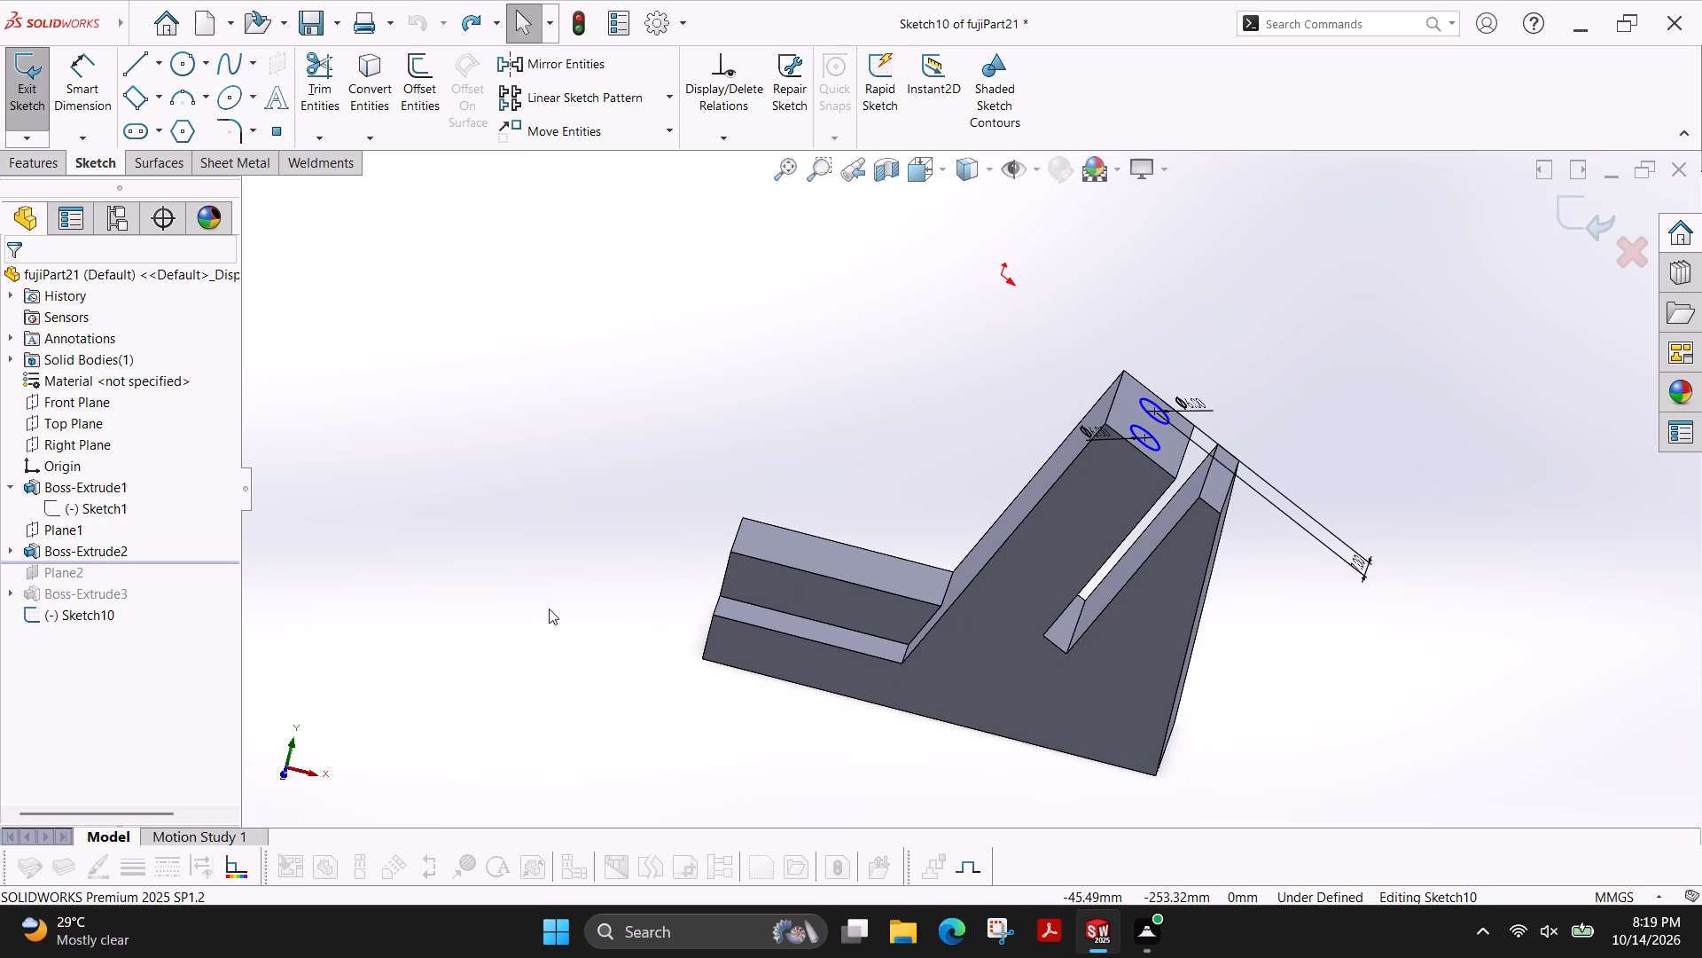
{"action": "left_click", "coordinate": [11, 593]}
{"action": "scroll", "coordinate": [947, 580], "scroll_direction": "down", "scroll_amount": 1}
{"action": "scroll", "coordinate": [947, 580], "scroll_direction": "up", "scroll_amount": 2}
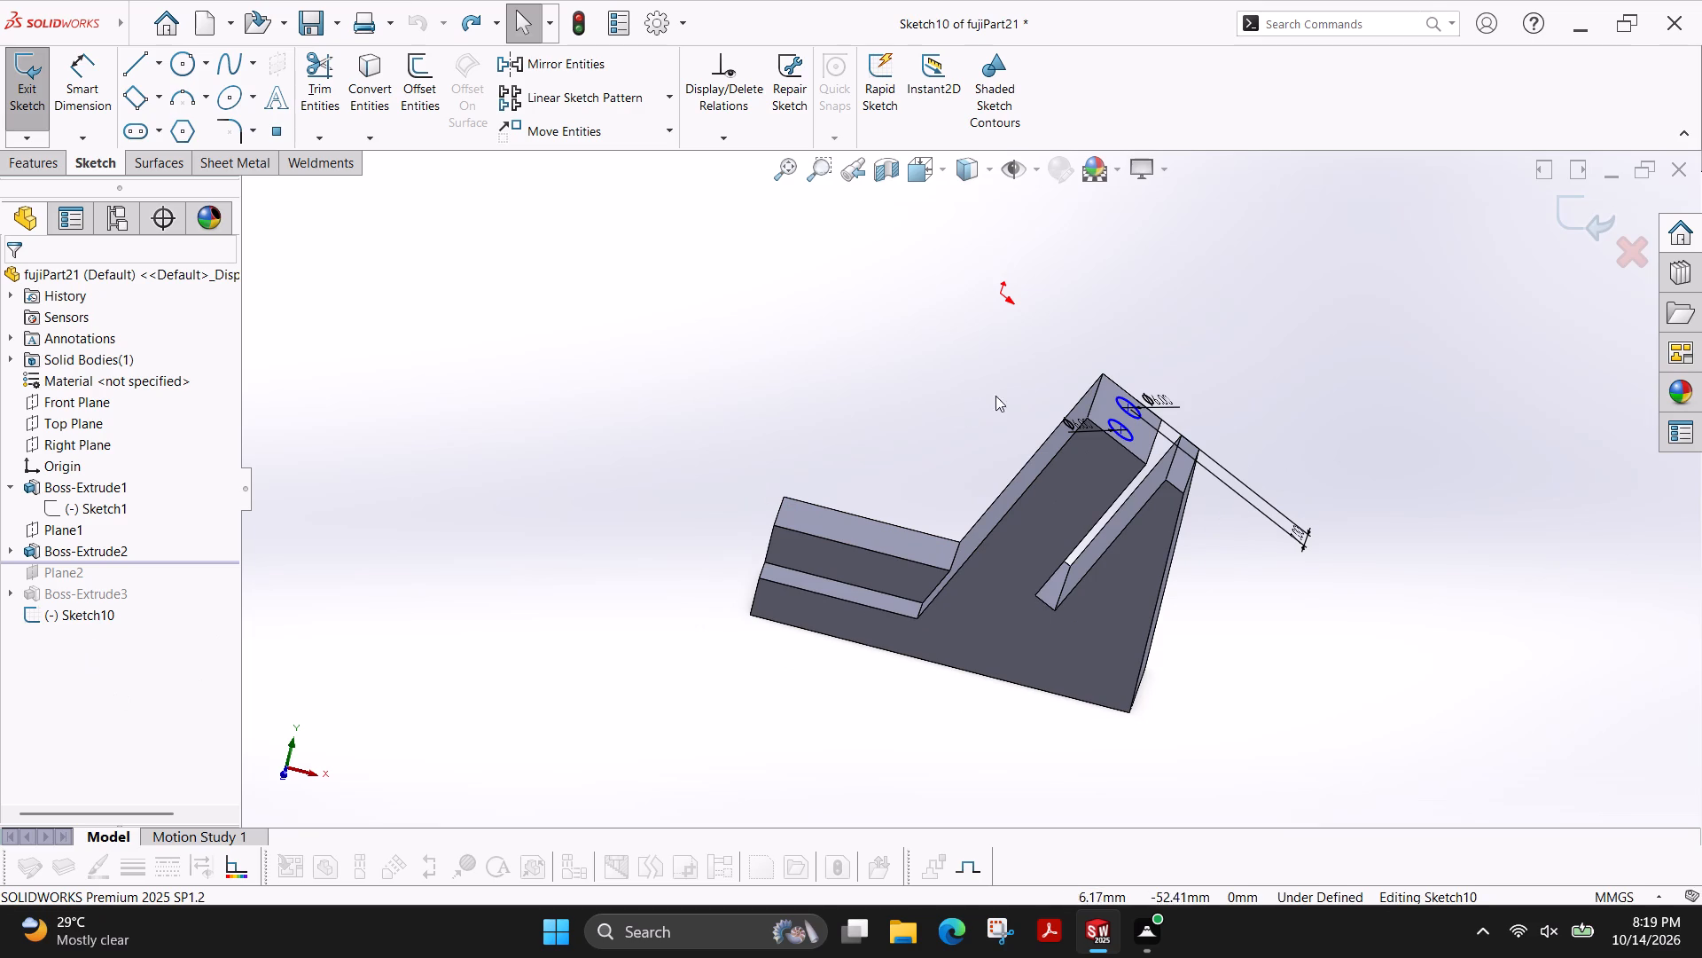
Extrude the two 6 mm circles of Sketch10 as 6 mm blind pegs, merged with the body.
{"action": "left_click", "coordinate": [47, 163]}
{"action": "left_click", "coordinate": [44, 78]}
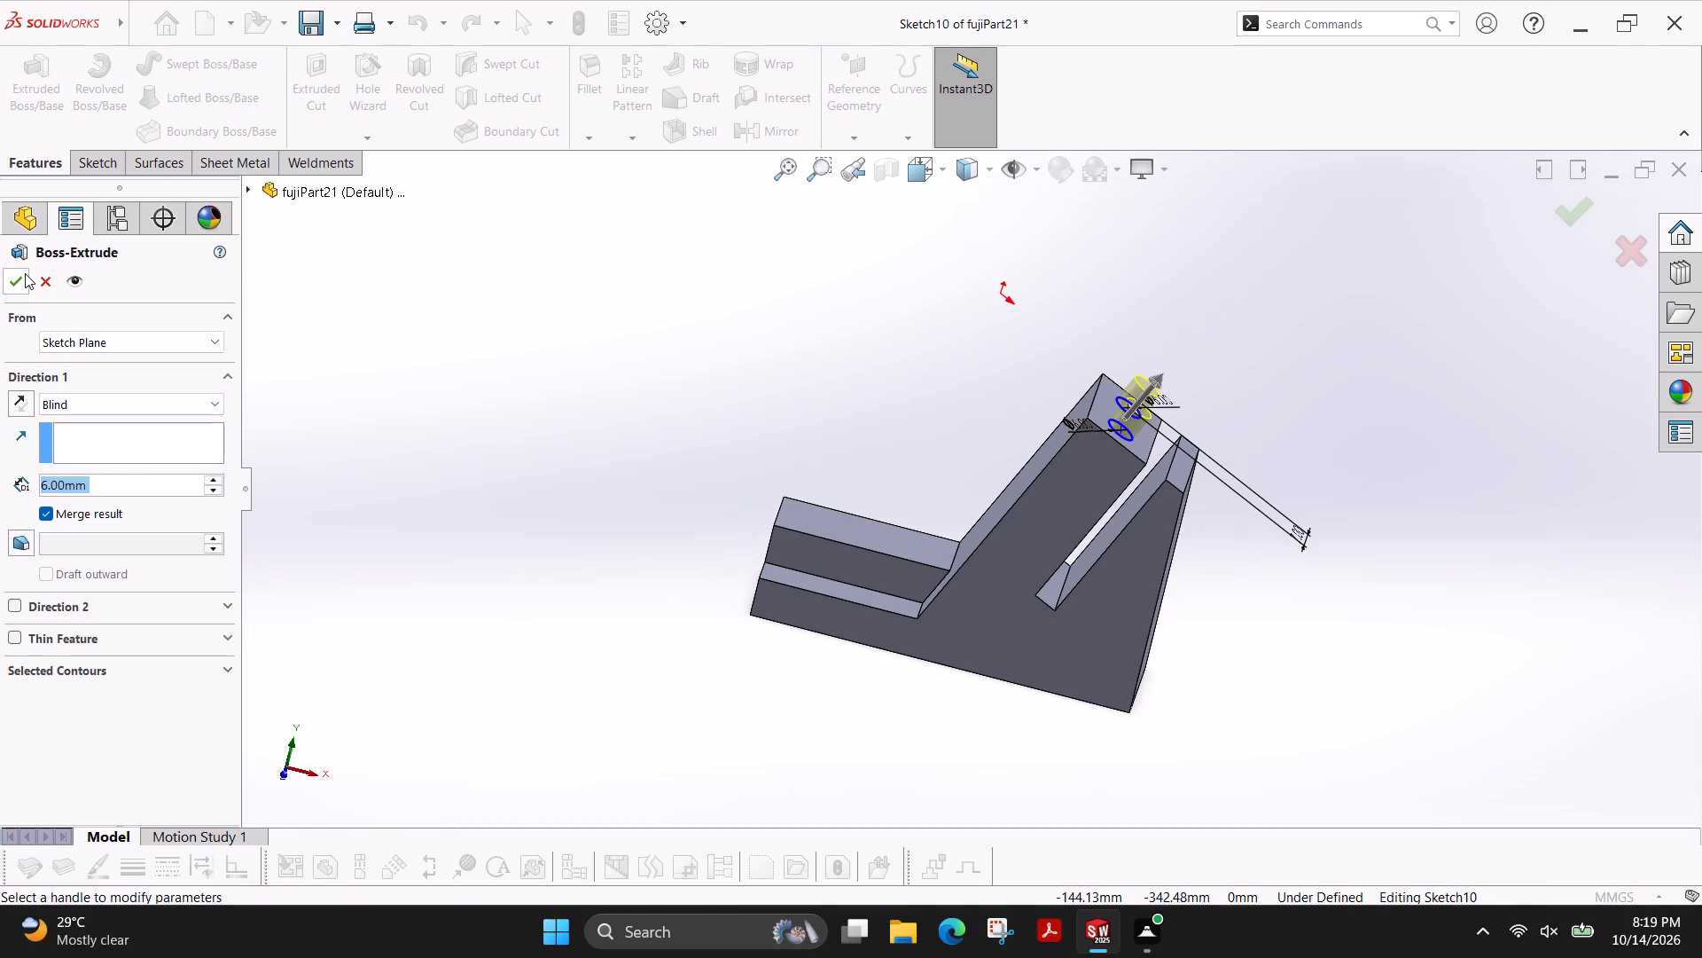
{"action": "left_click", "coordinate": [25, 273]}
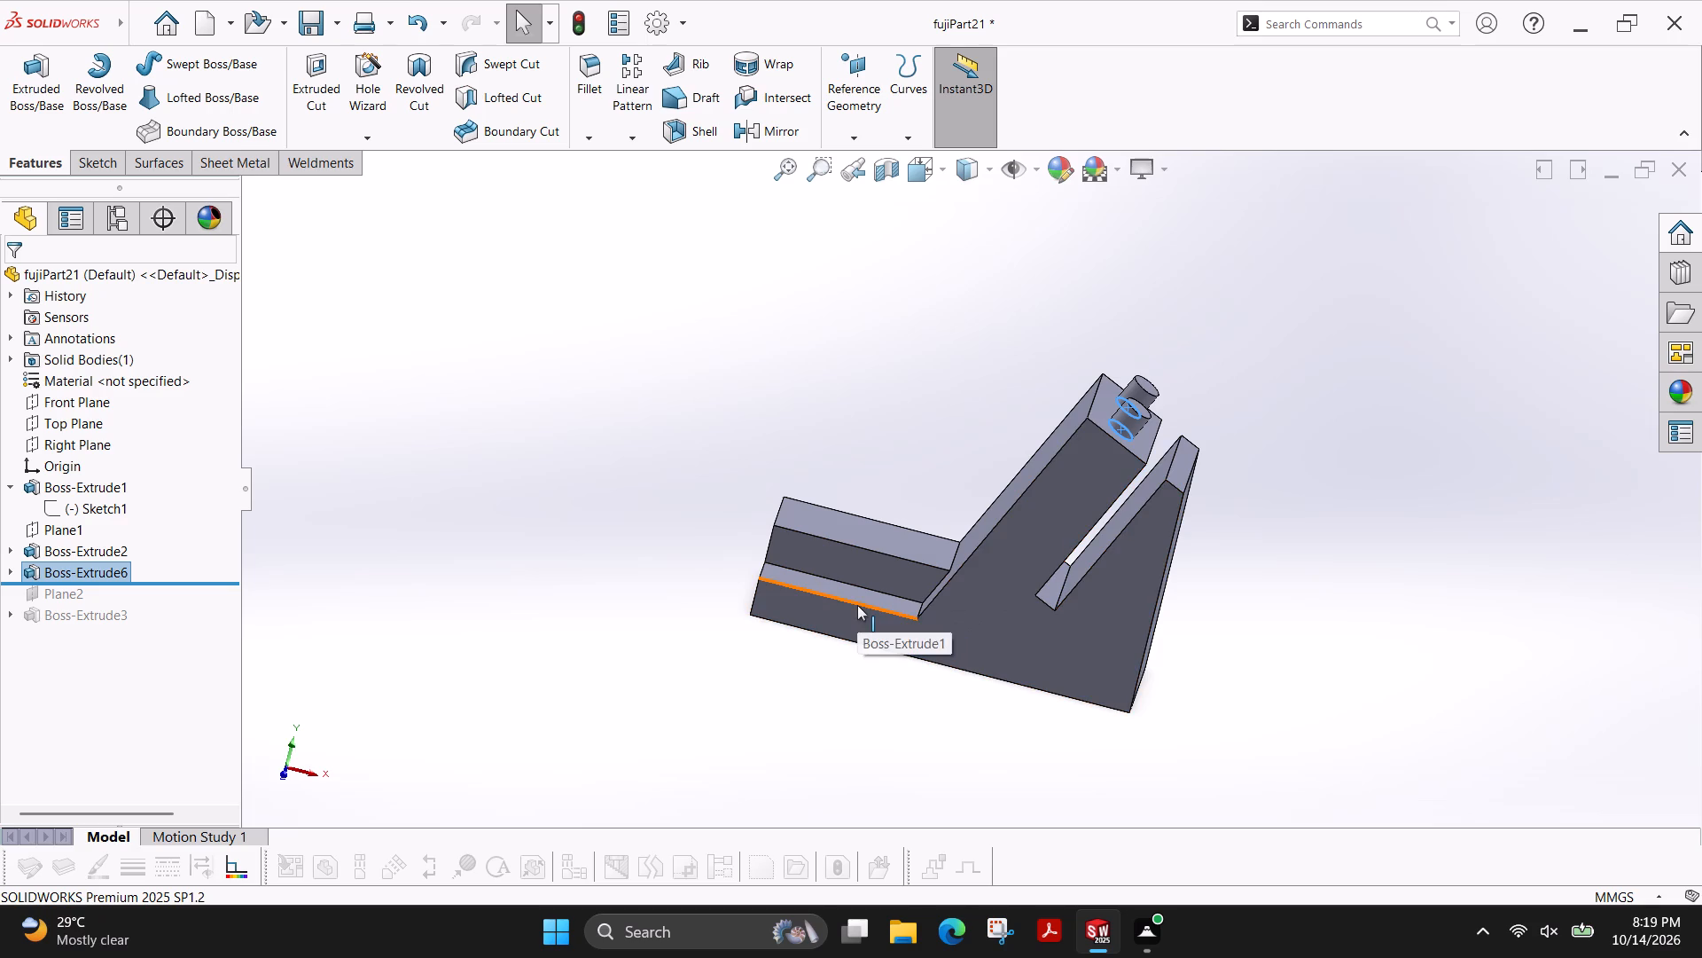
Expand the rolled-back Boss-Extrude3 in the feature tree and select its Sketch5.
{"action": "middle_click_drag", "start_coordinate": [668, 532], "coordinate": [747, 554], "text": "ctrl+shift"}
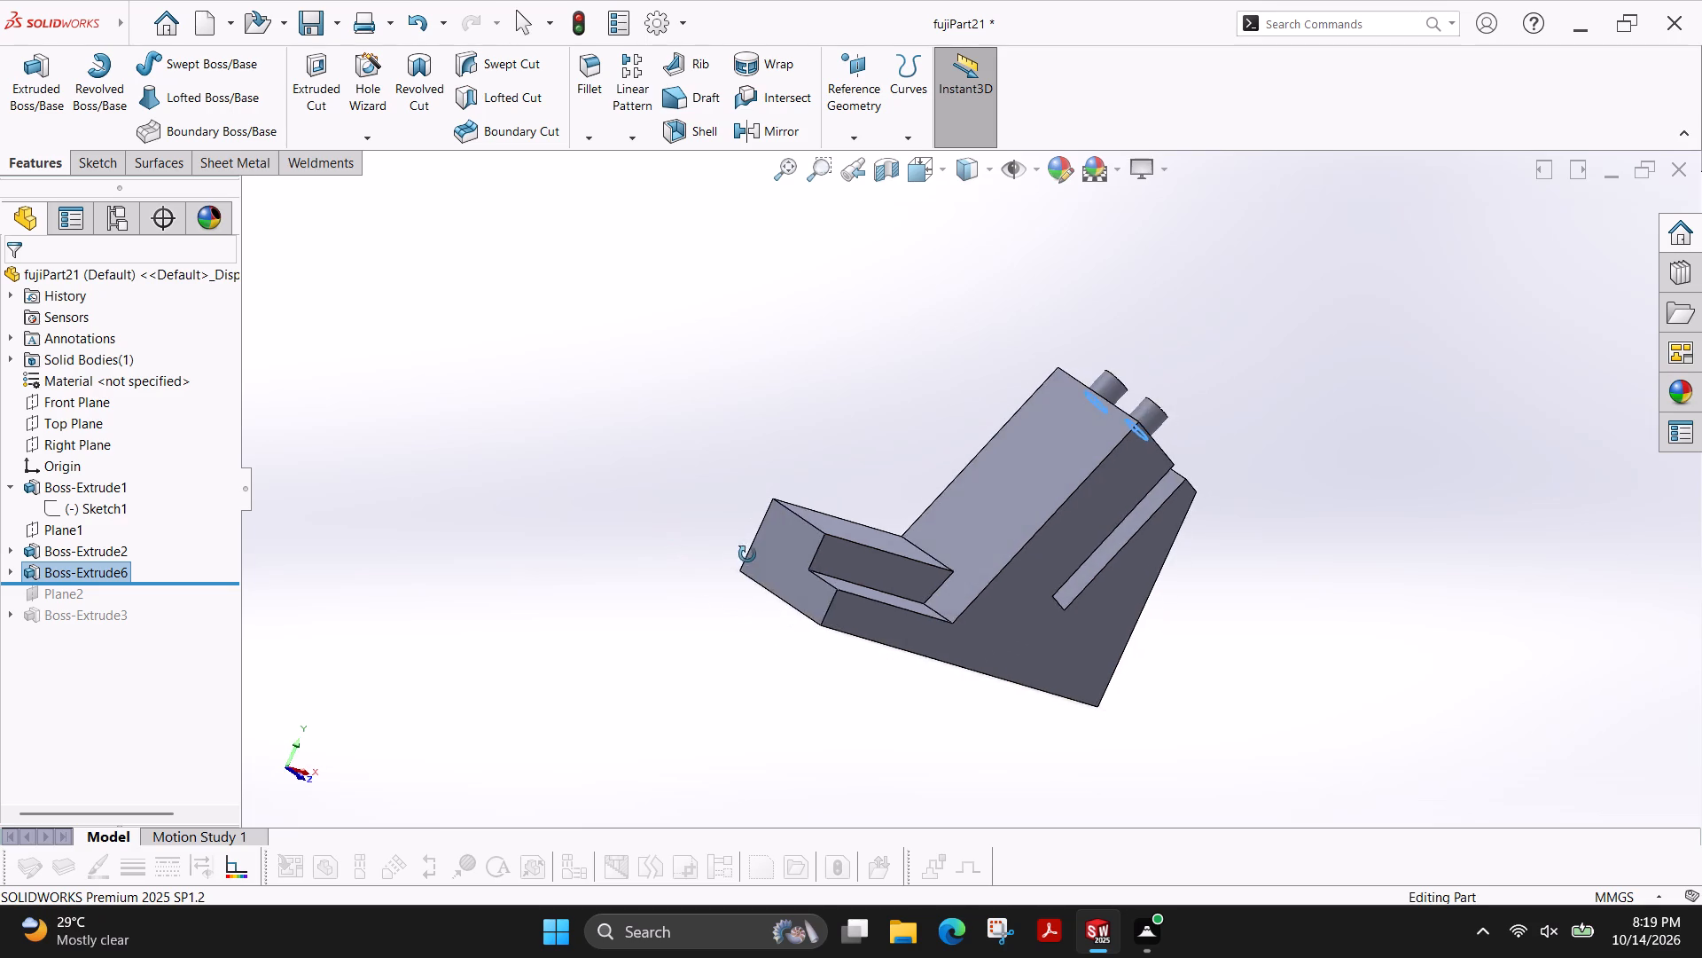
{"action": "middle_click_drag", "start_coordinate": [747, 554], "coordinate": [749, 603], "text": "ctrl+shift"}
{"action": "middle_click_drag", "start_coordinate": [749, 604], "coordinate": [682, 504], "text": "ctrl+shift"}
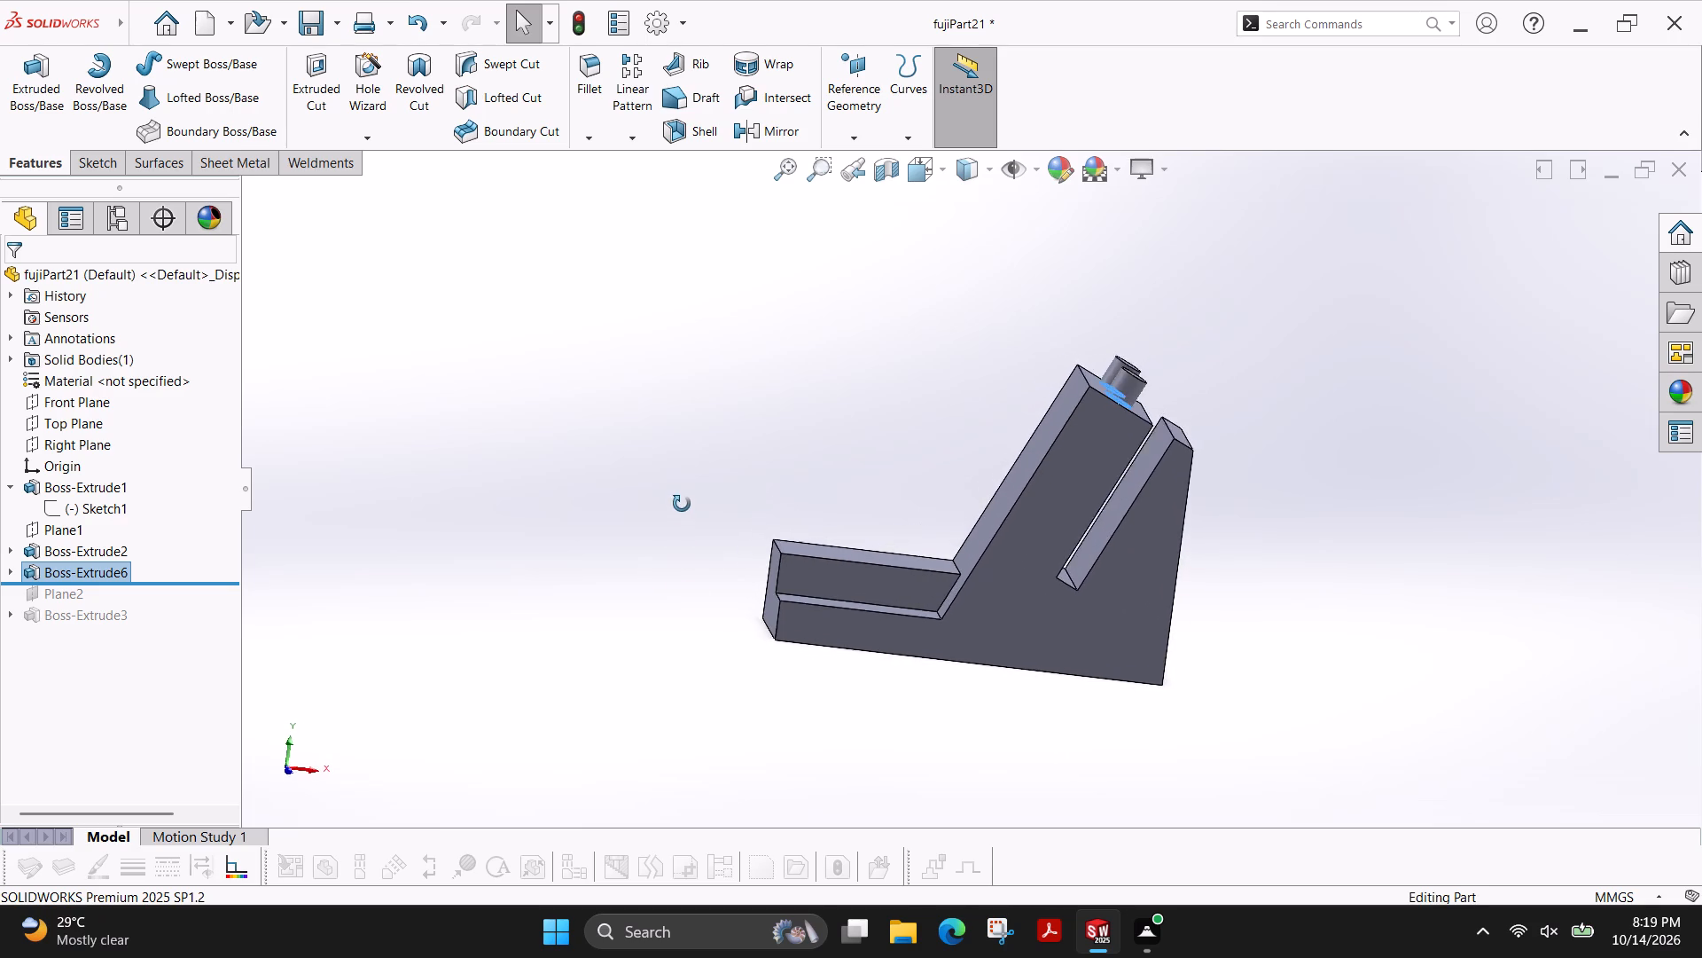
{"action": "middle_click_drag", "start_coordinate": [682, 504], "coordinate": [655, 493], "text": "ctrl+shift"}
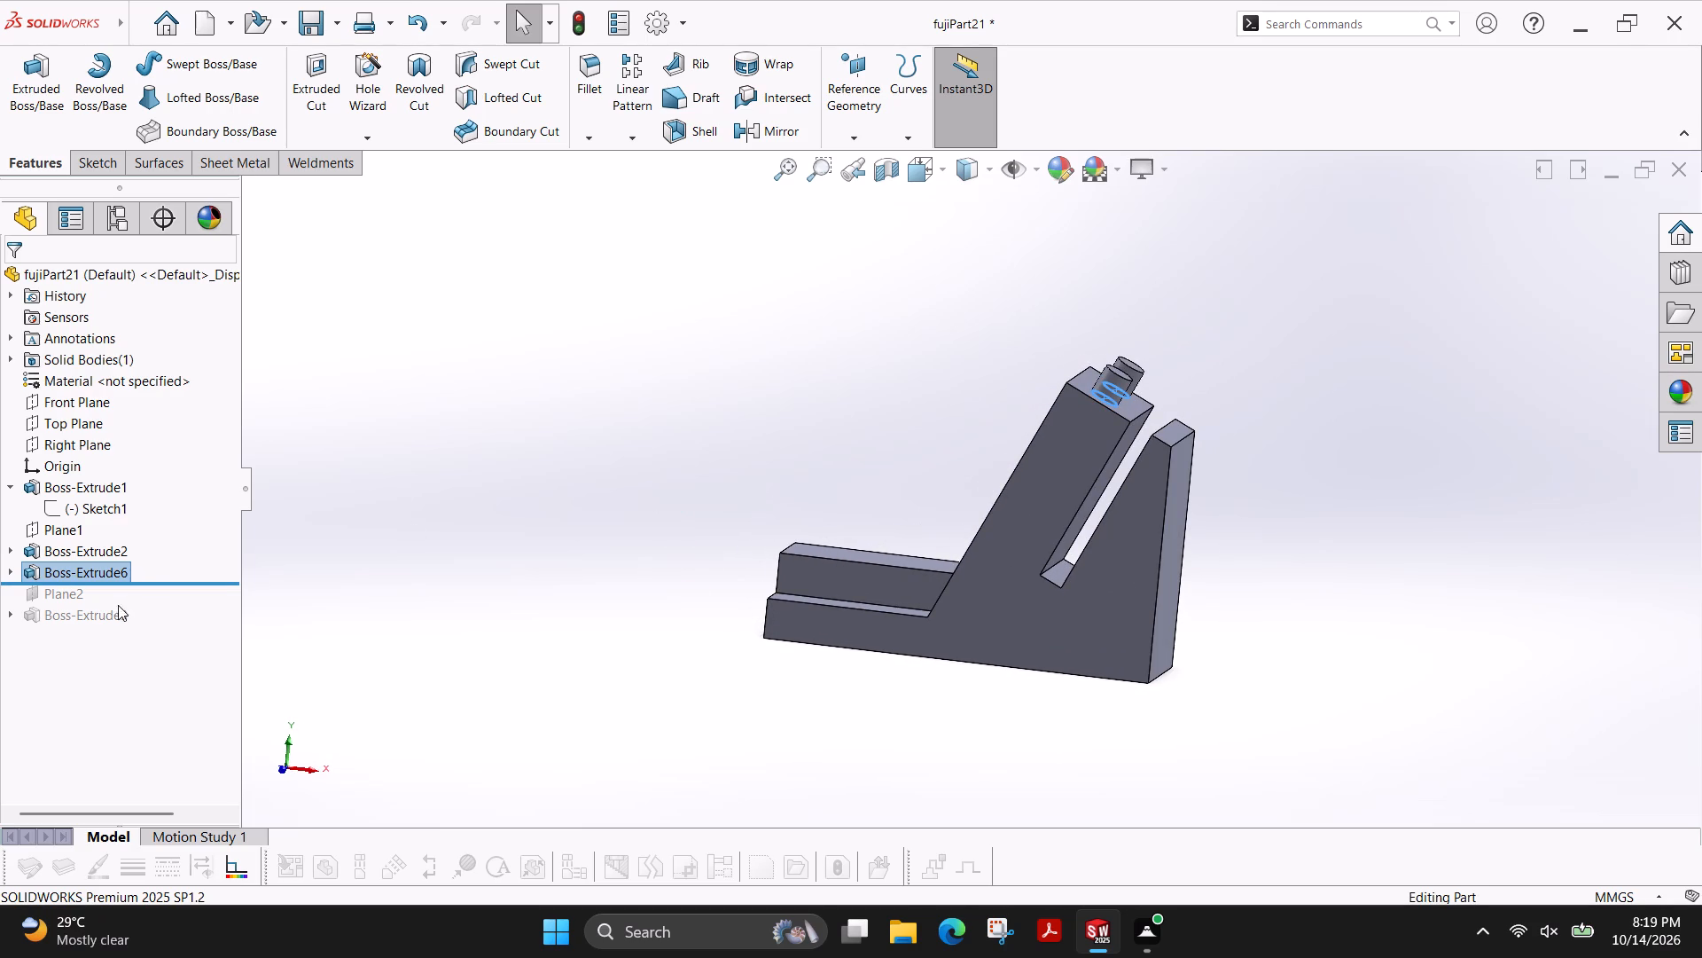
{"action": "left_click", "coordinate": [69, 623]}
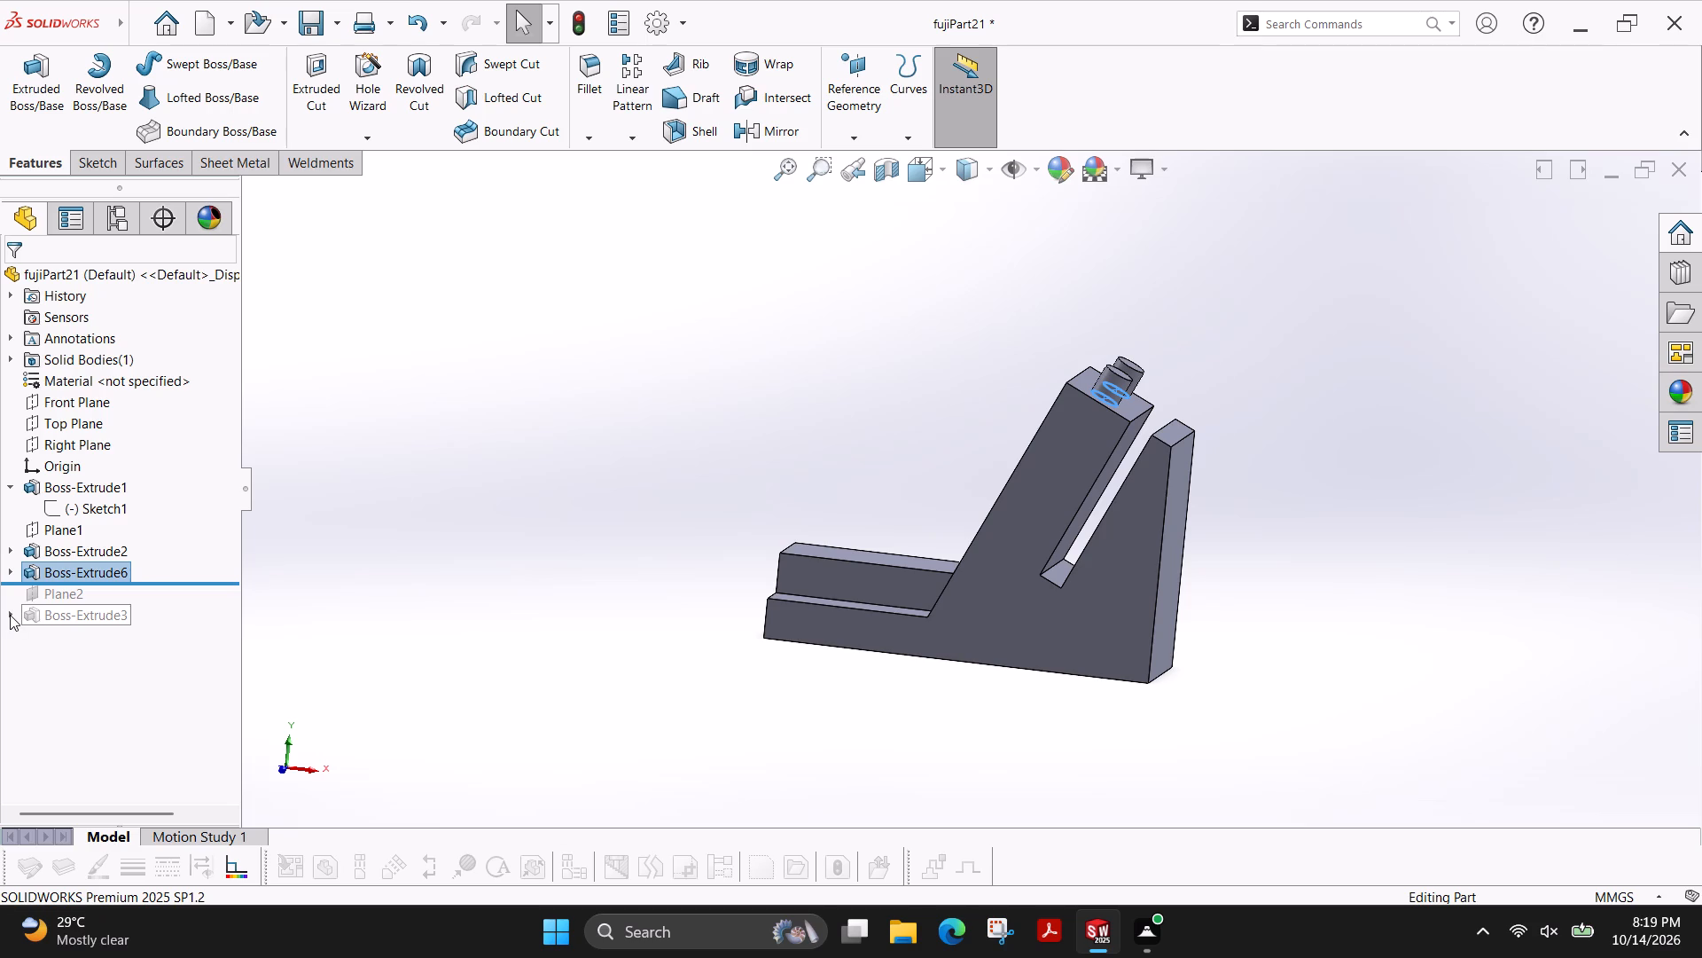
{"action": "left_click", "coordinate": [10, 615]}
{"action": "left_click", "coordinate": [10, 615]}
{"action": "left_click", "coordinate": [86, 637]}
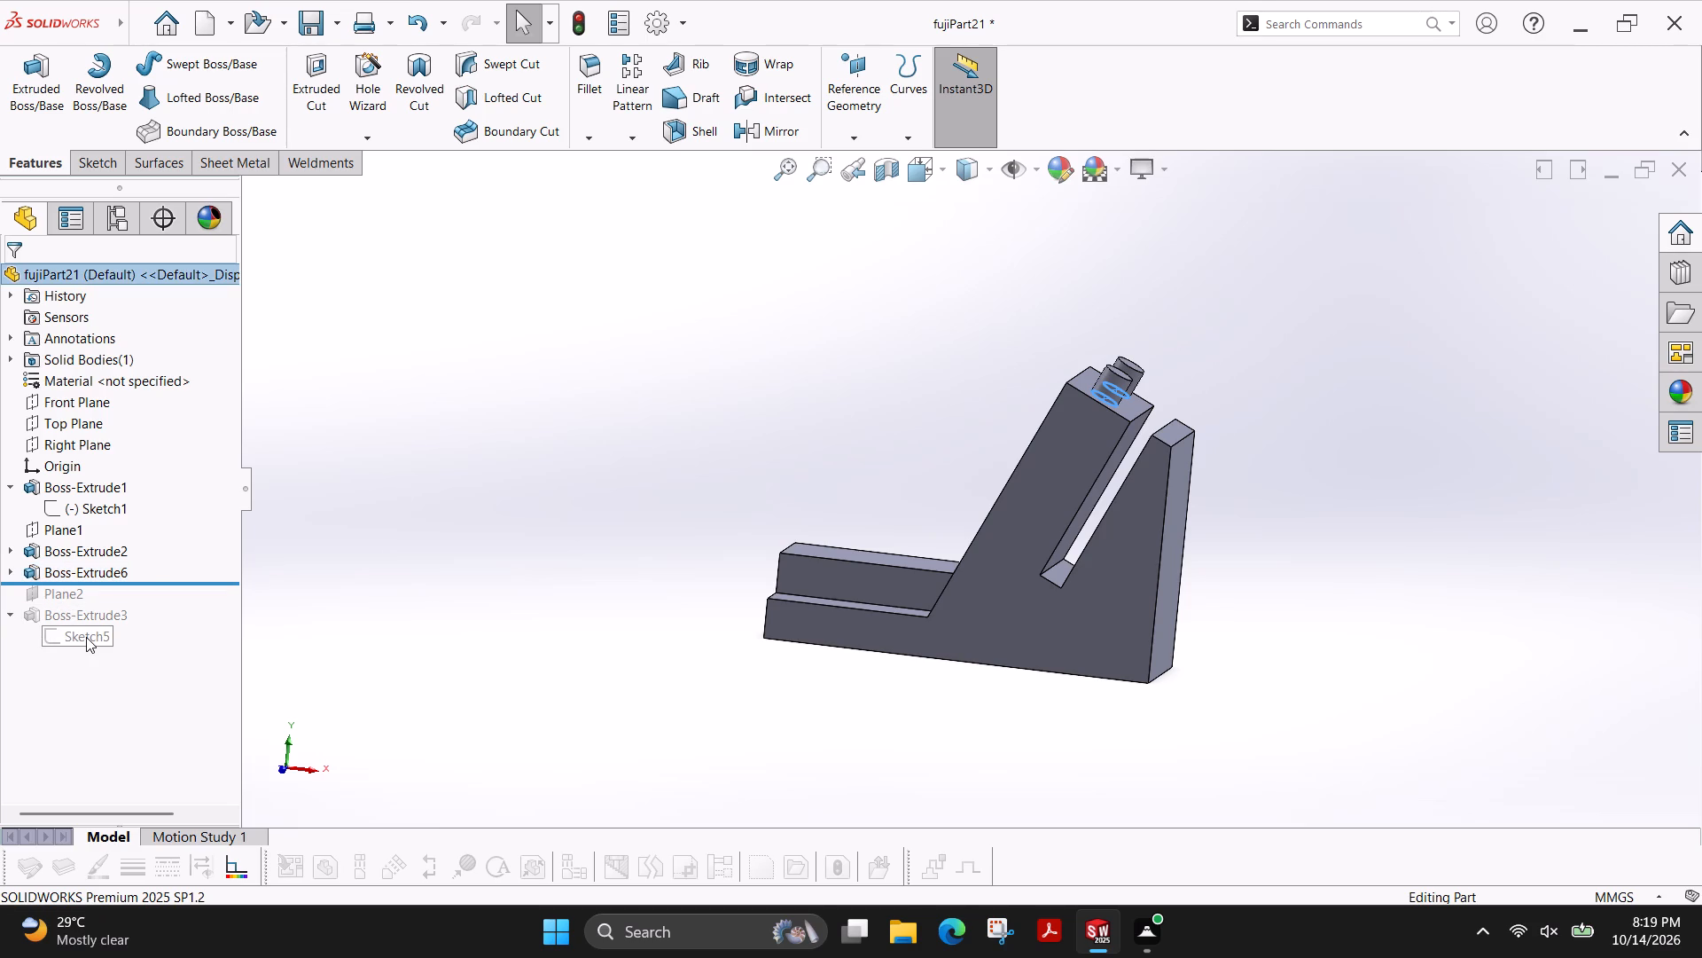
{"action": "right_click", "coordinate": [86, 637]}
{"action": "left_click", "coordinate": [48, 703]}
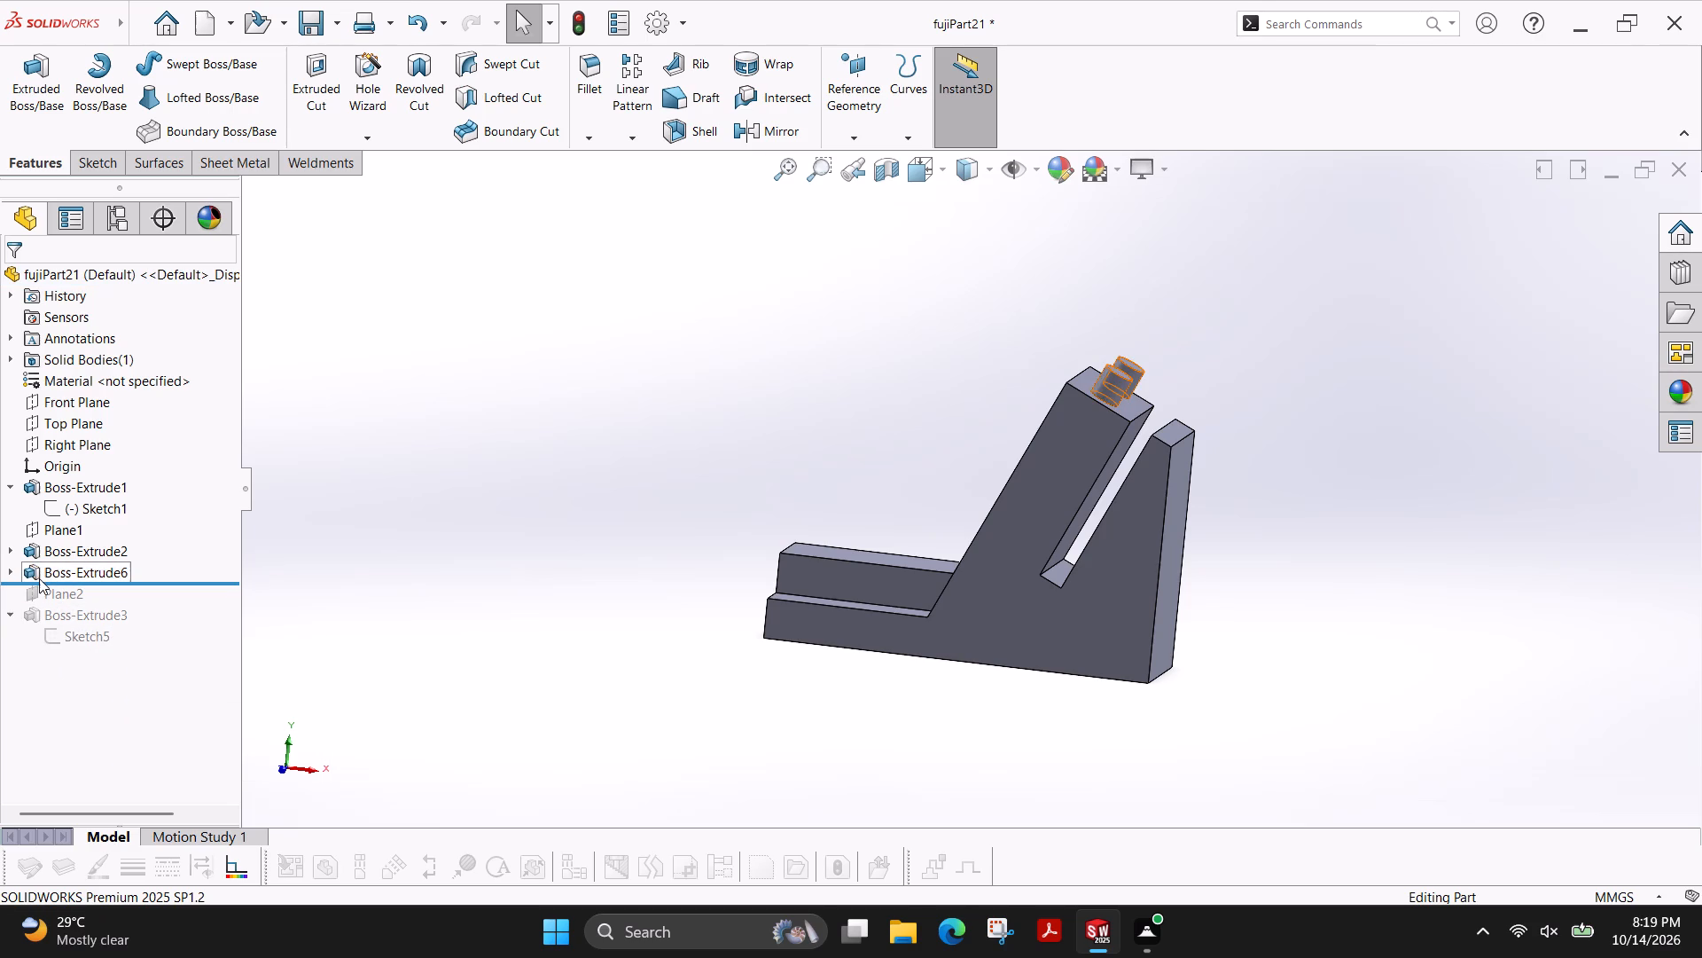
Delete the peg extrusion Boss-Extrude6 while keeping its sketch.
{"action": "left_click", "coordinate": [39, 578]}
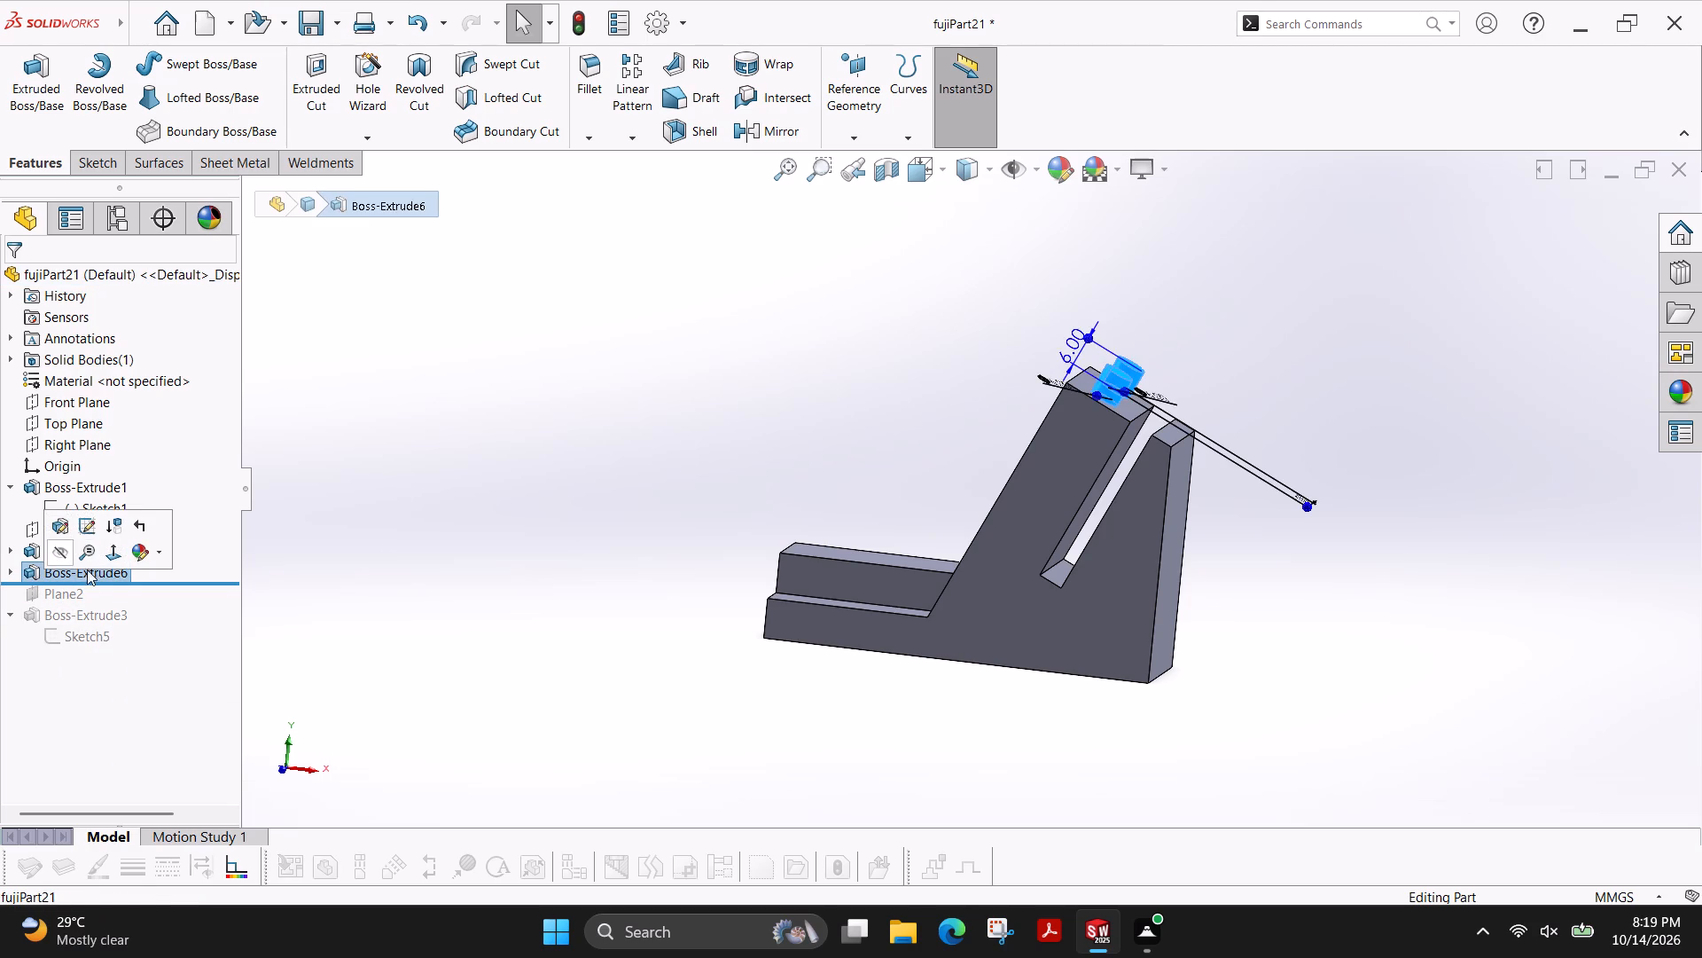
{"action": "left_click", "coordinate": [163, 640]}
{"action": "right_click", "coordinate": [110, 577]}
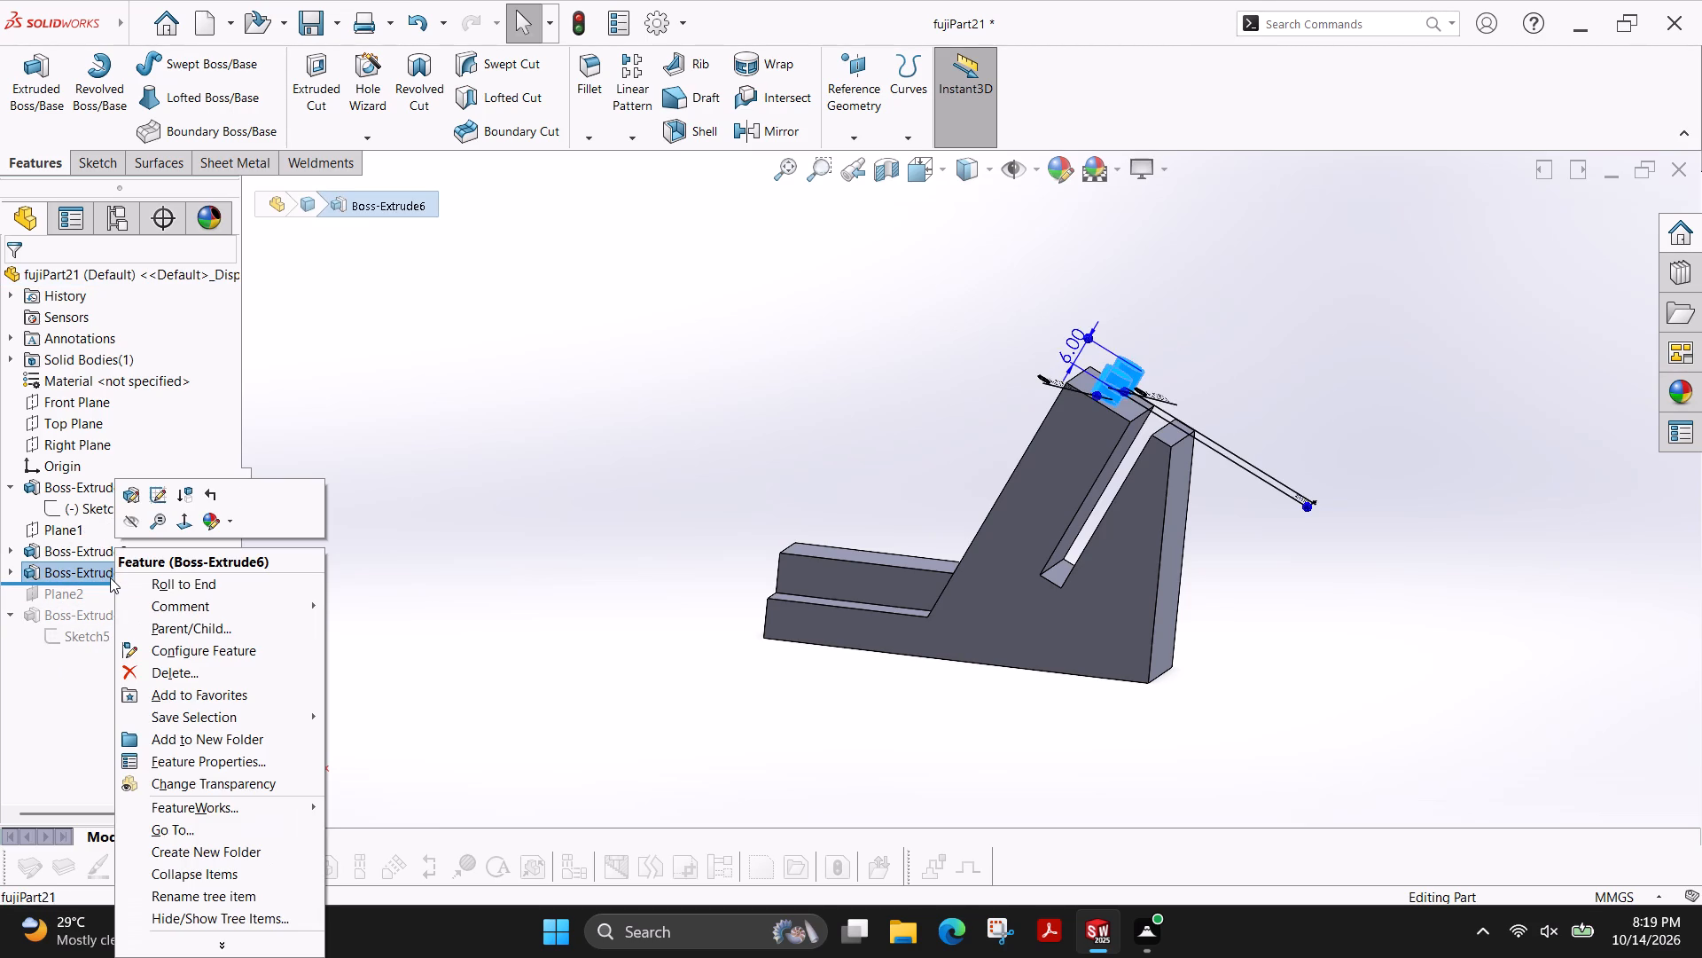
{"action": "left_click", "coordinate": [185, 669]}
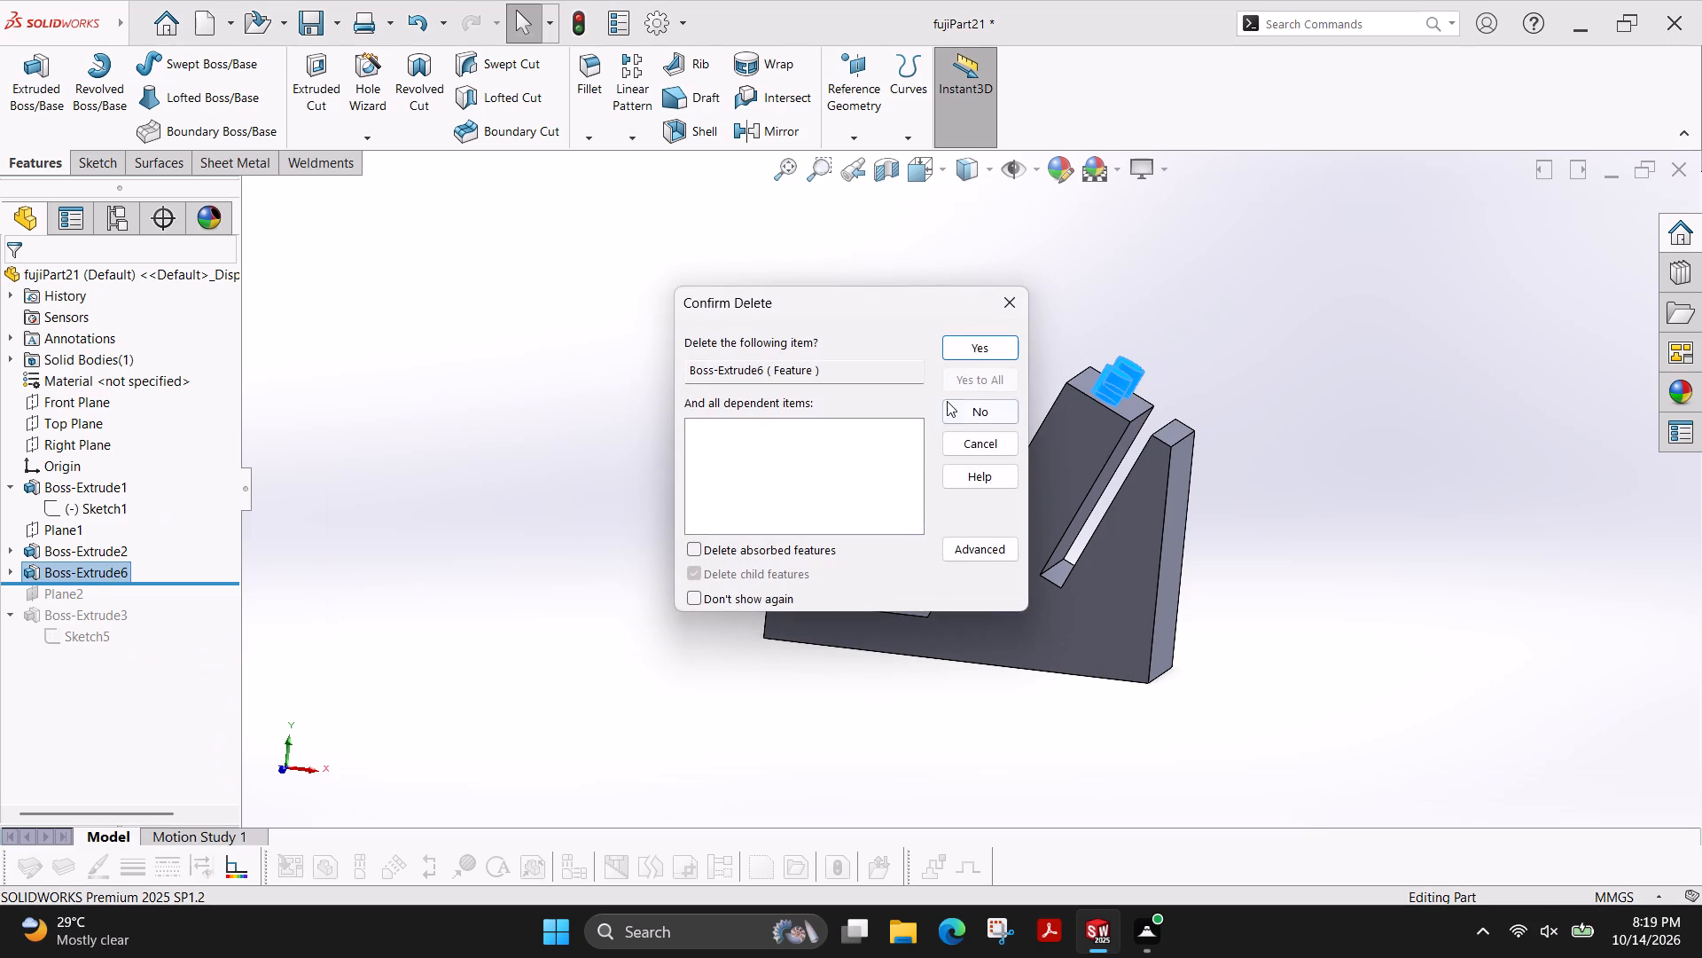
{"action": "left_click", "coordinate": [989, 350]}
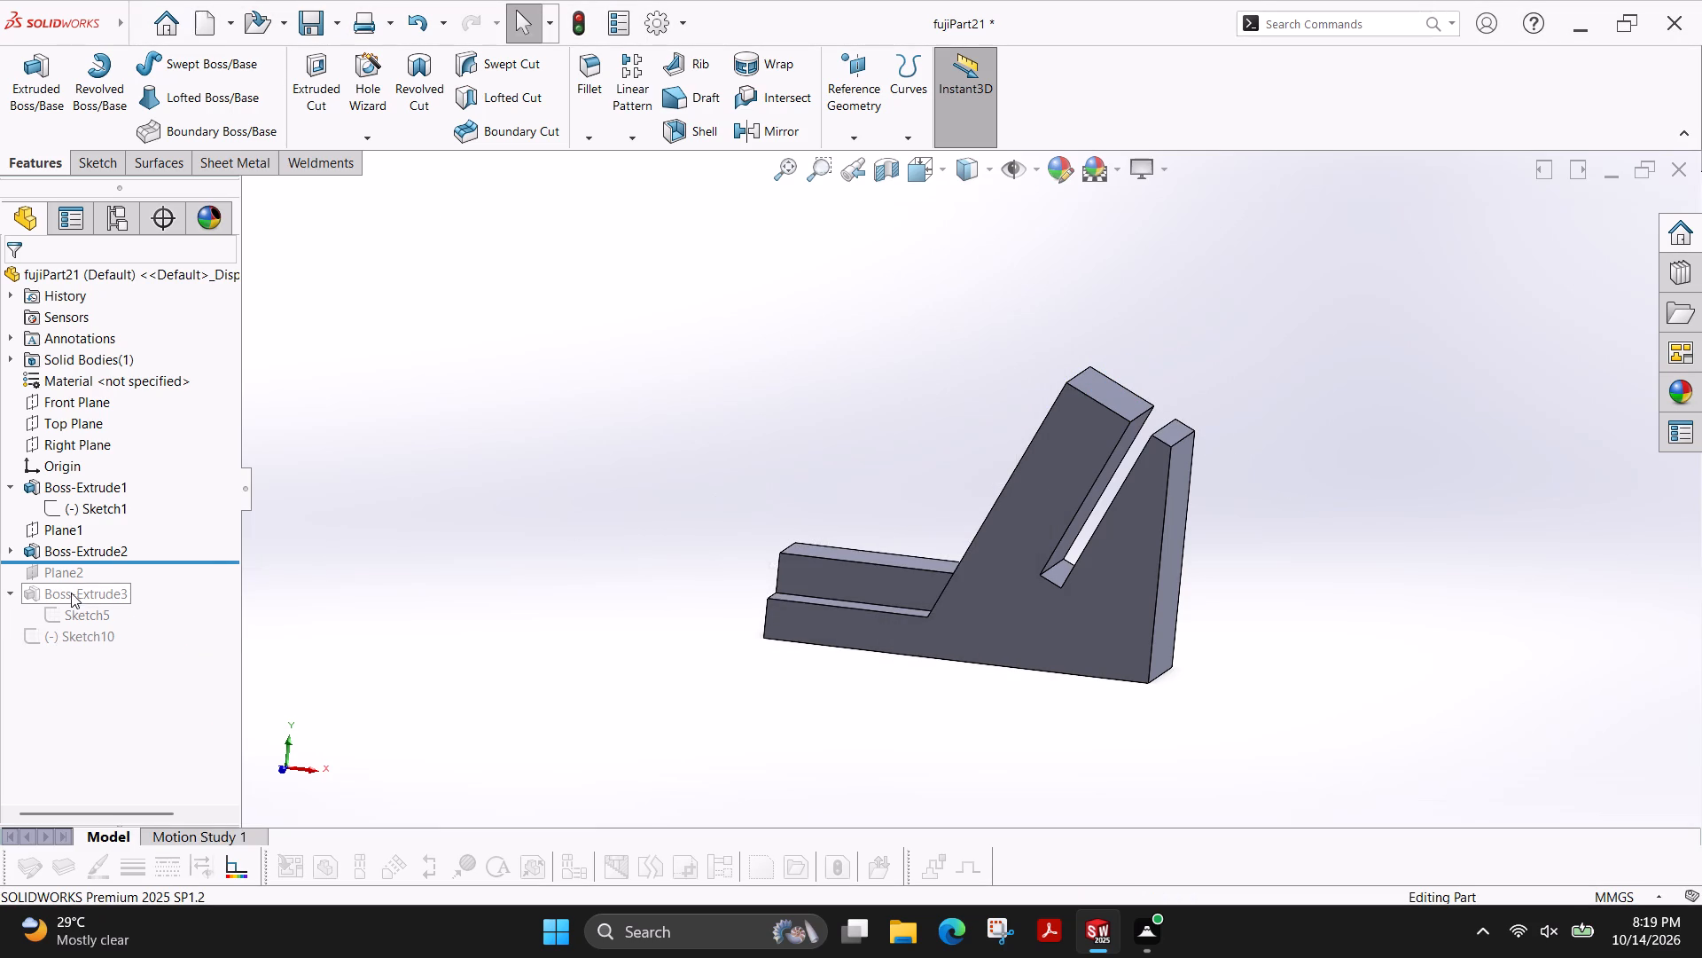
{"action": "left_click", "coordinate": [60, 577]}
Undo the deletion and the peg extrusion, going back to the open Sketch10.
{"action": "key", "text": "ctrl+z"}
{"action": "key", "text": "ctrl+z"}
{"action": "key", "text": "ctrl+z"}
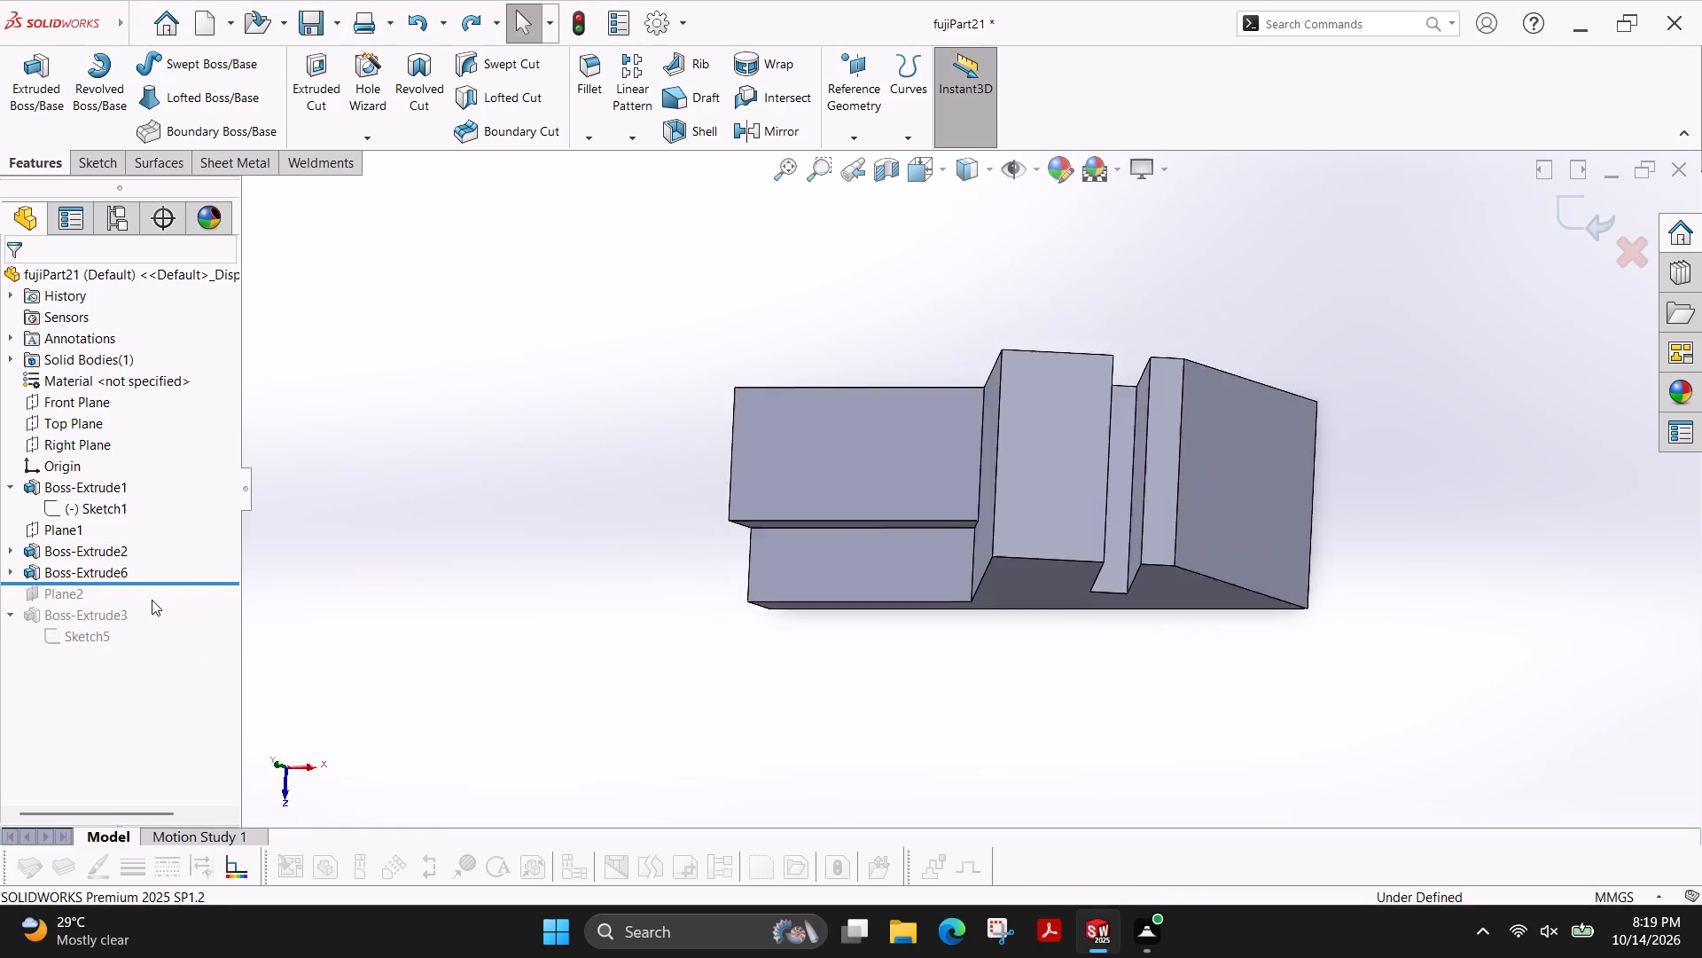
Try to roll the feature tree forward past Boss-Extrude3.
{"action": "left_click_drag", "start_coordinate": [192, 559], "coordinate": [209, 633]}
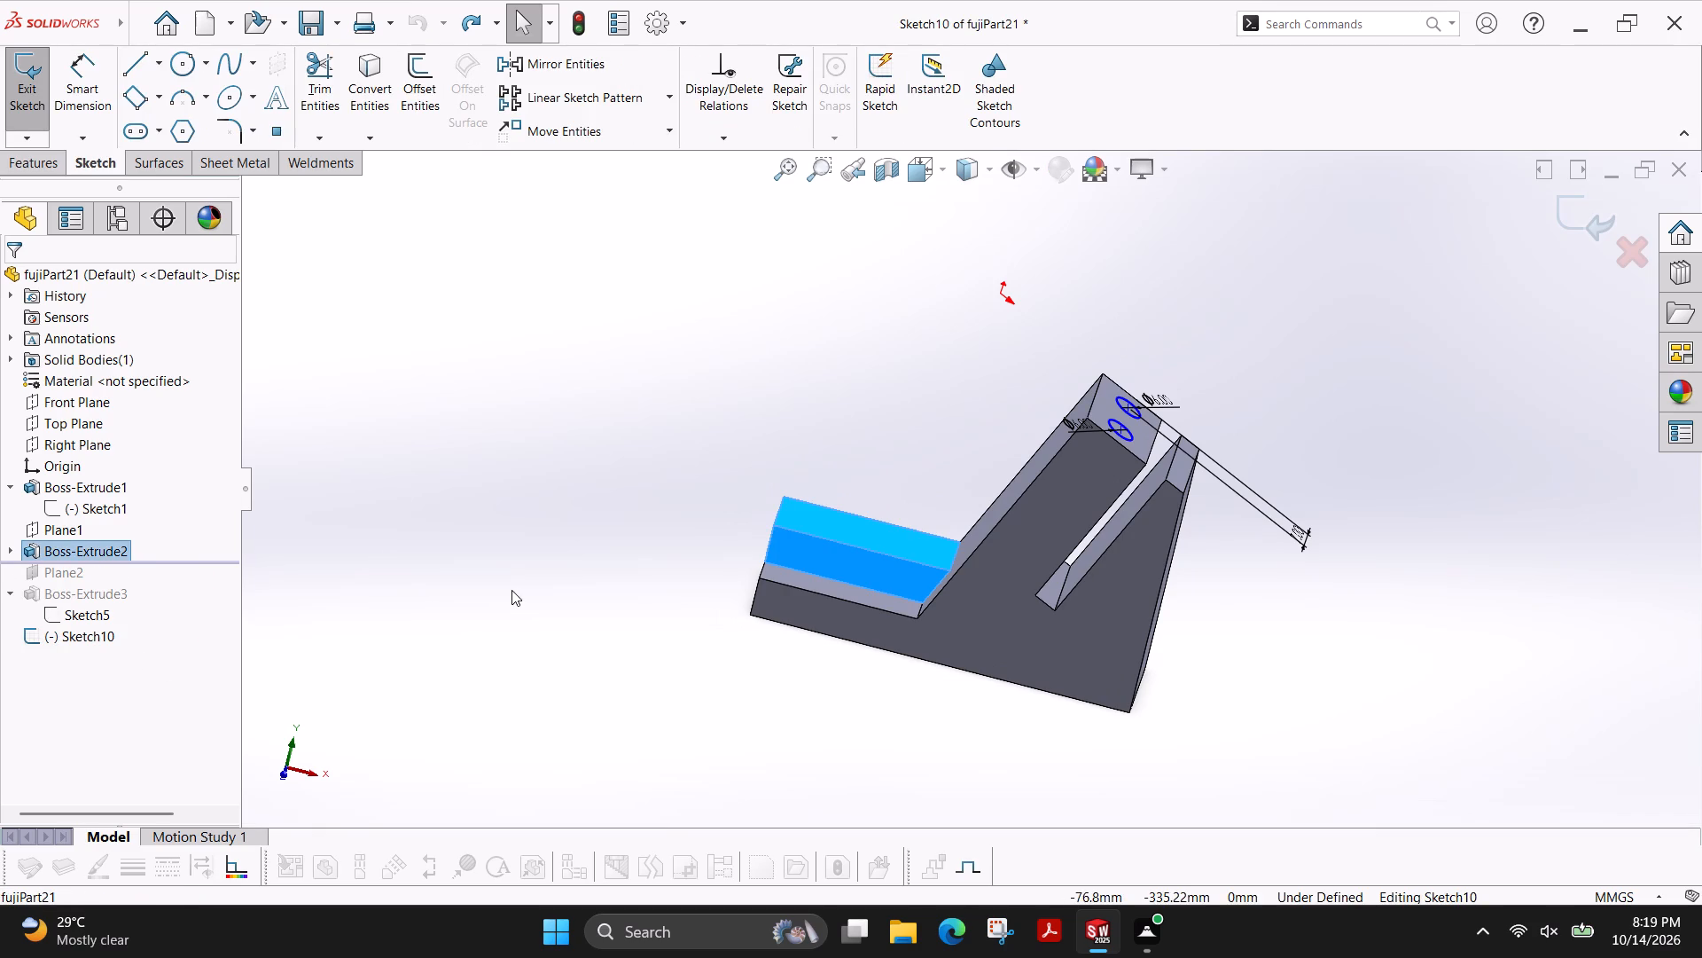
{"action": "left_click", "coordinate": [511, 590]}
Collapse the expanded items of the feature tree.
{"action": "left_click", "coordinate": [112, 593]}
{"action": "right_click", "coordinate": [111, 592]}
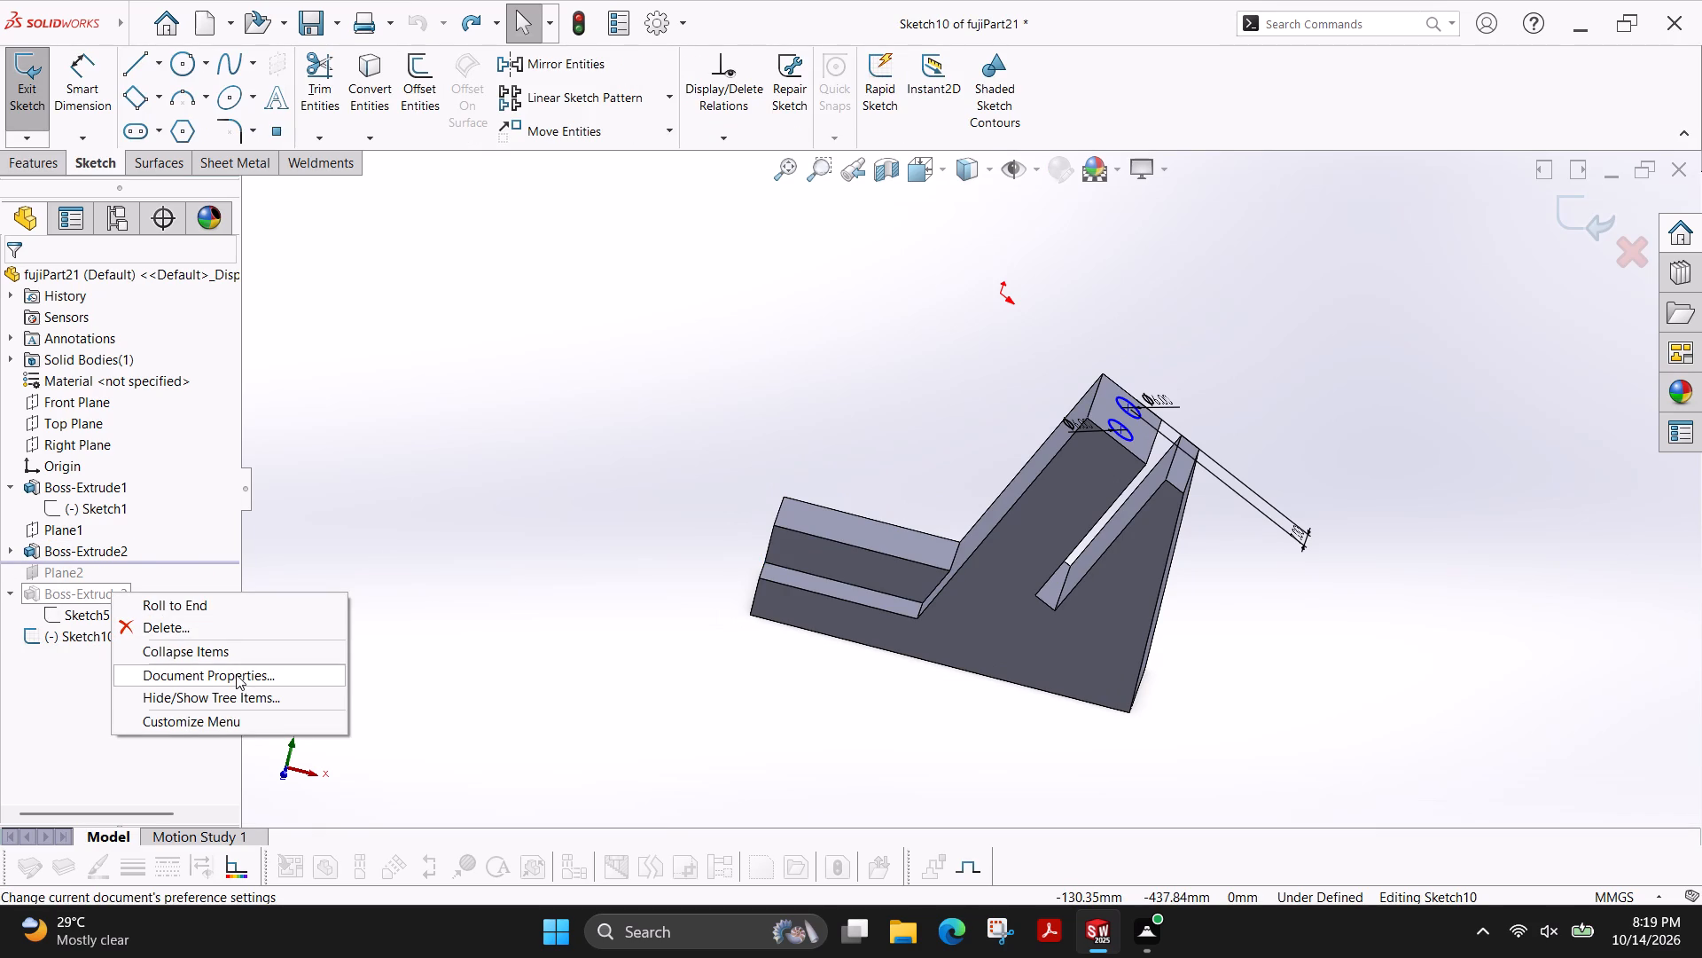
{"action": "left_click", "coordinate": [230, 652]}
{"action": "key", "text": "ctrl+z"}
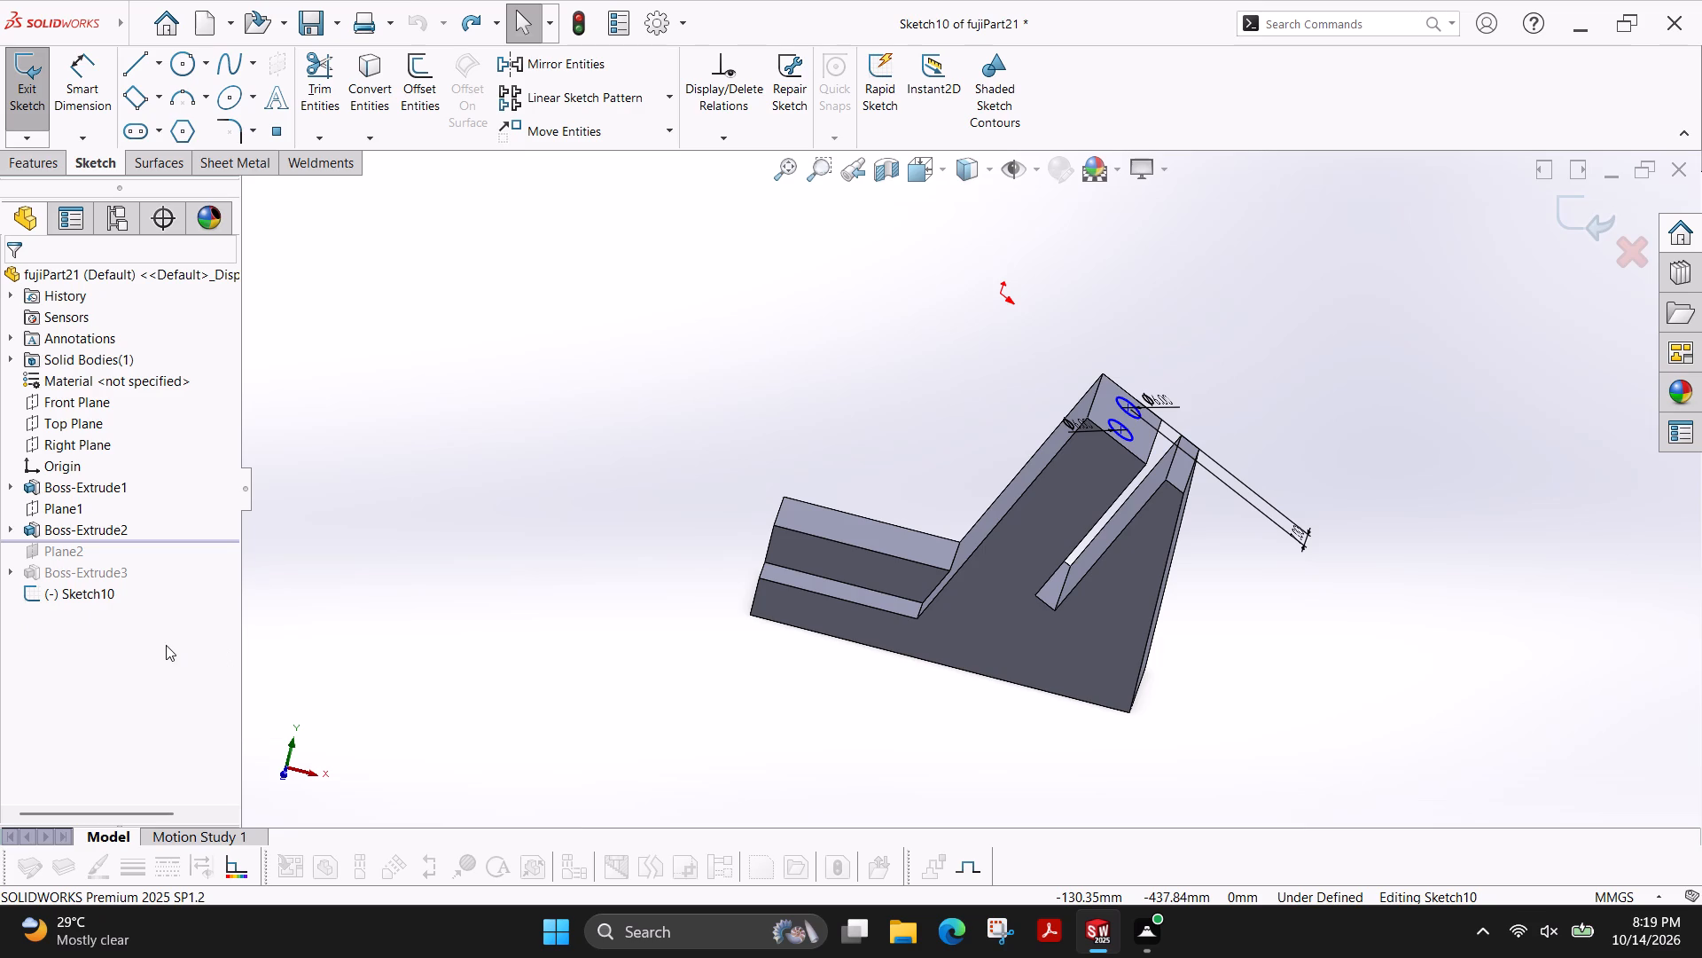
{"action": "key", "text": "ctrl+z"}
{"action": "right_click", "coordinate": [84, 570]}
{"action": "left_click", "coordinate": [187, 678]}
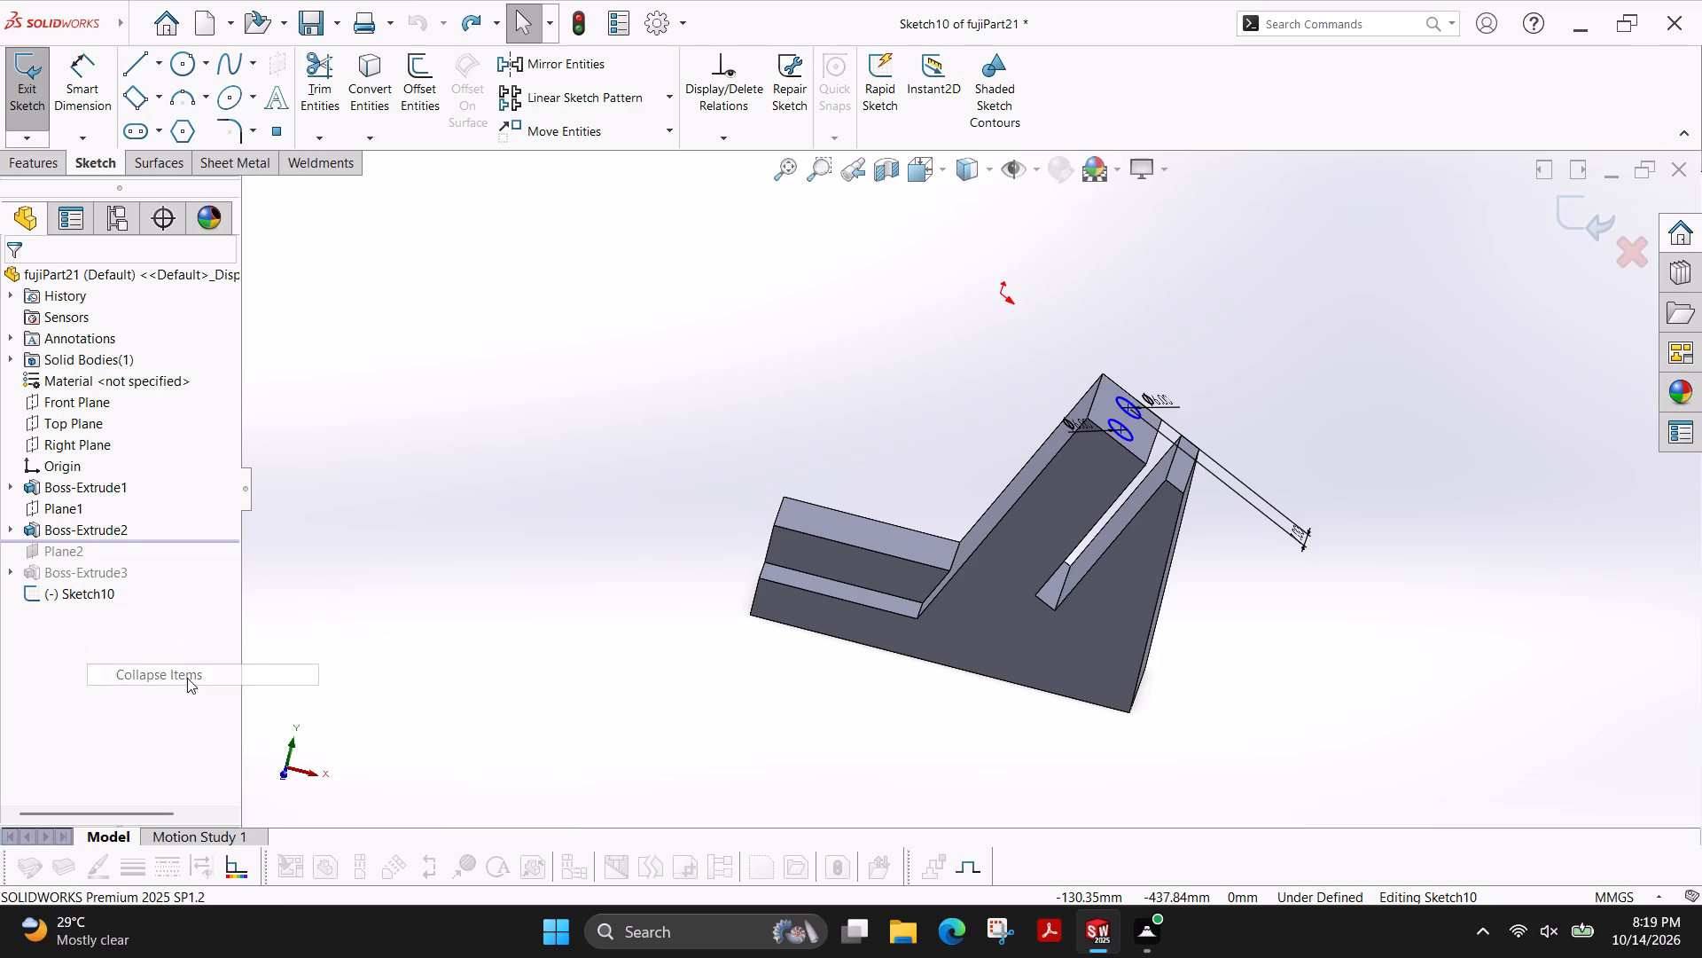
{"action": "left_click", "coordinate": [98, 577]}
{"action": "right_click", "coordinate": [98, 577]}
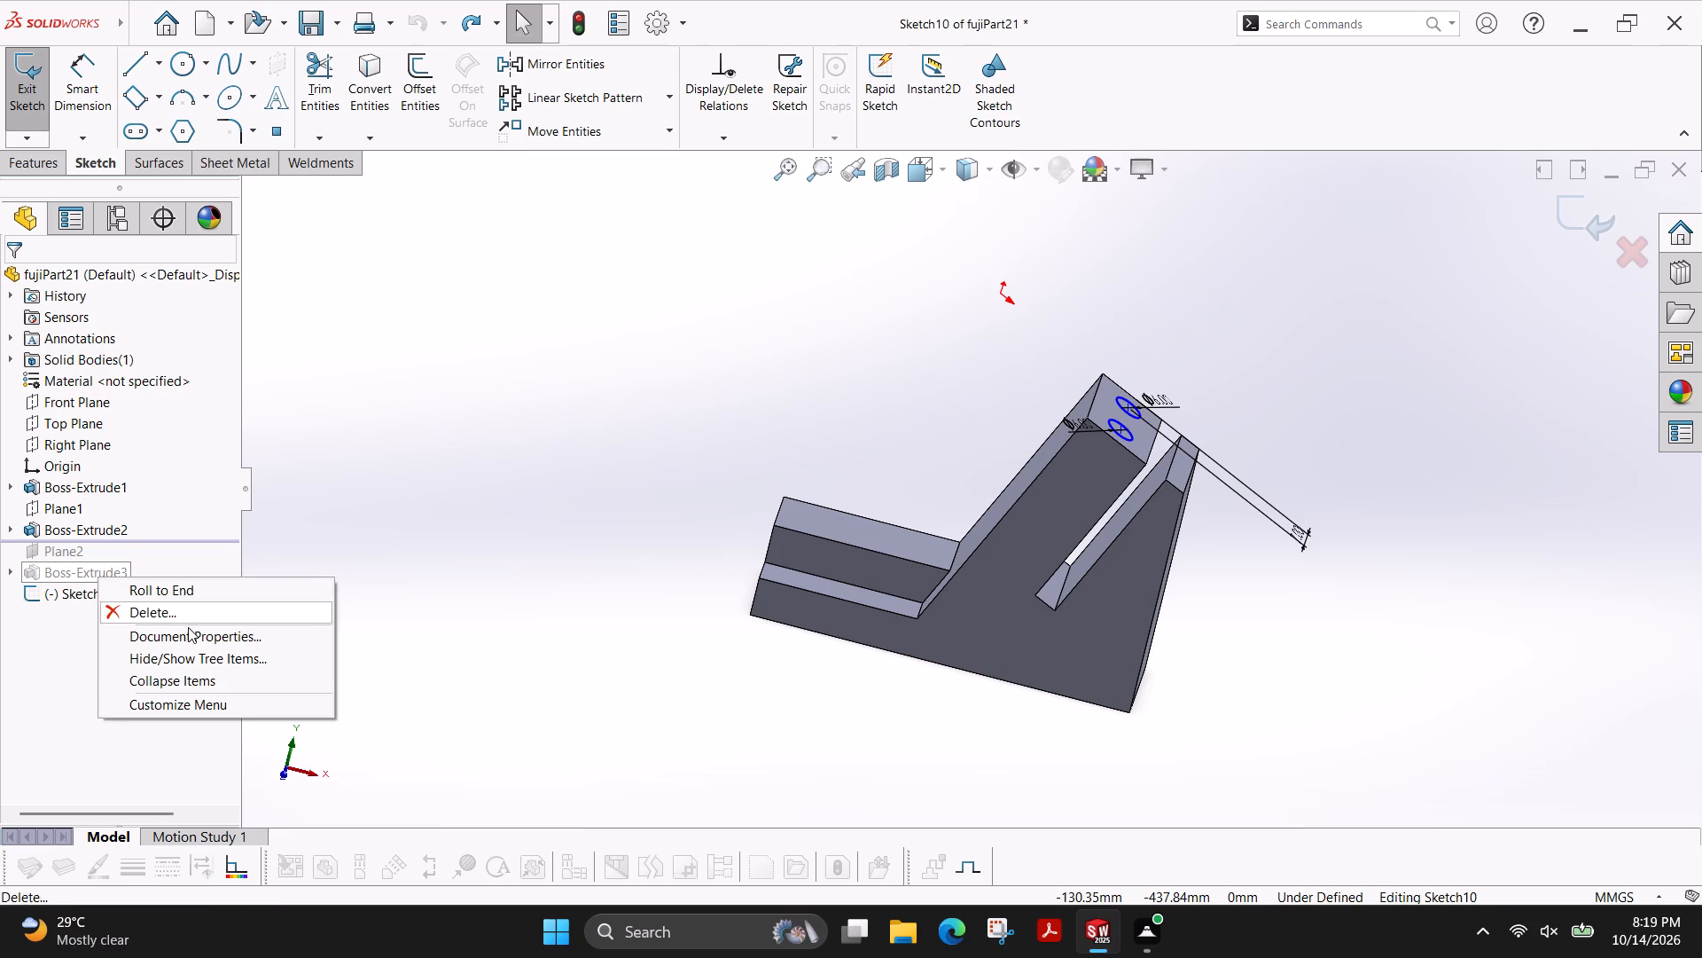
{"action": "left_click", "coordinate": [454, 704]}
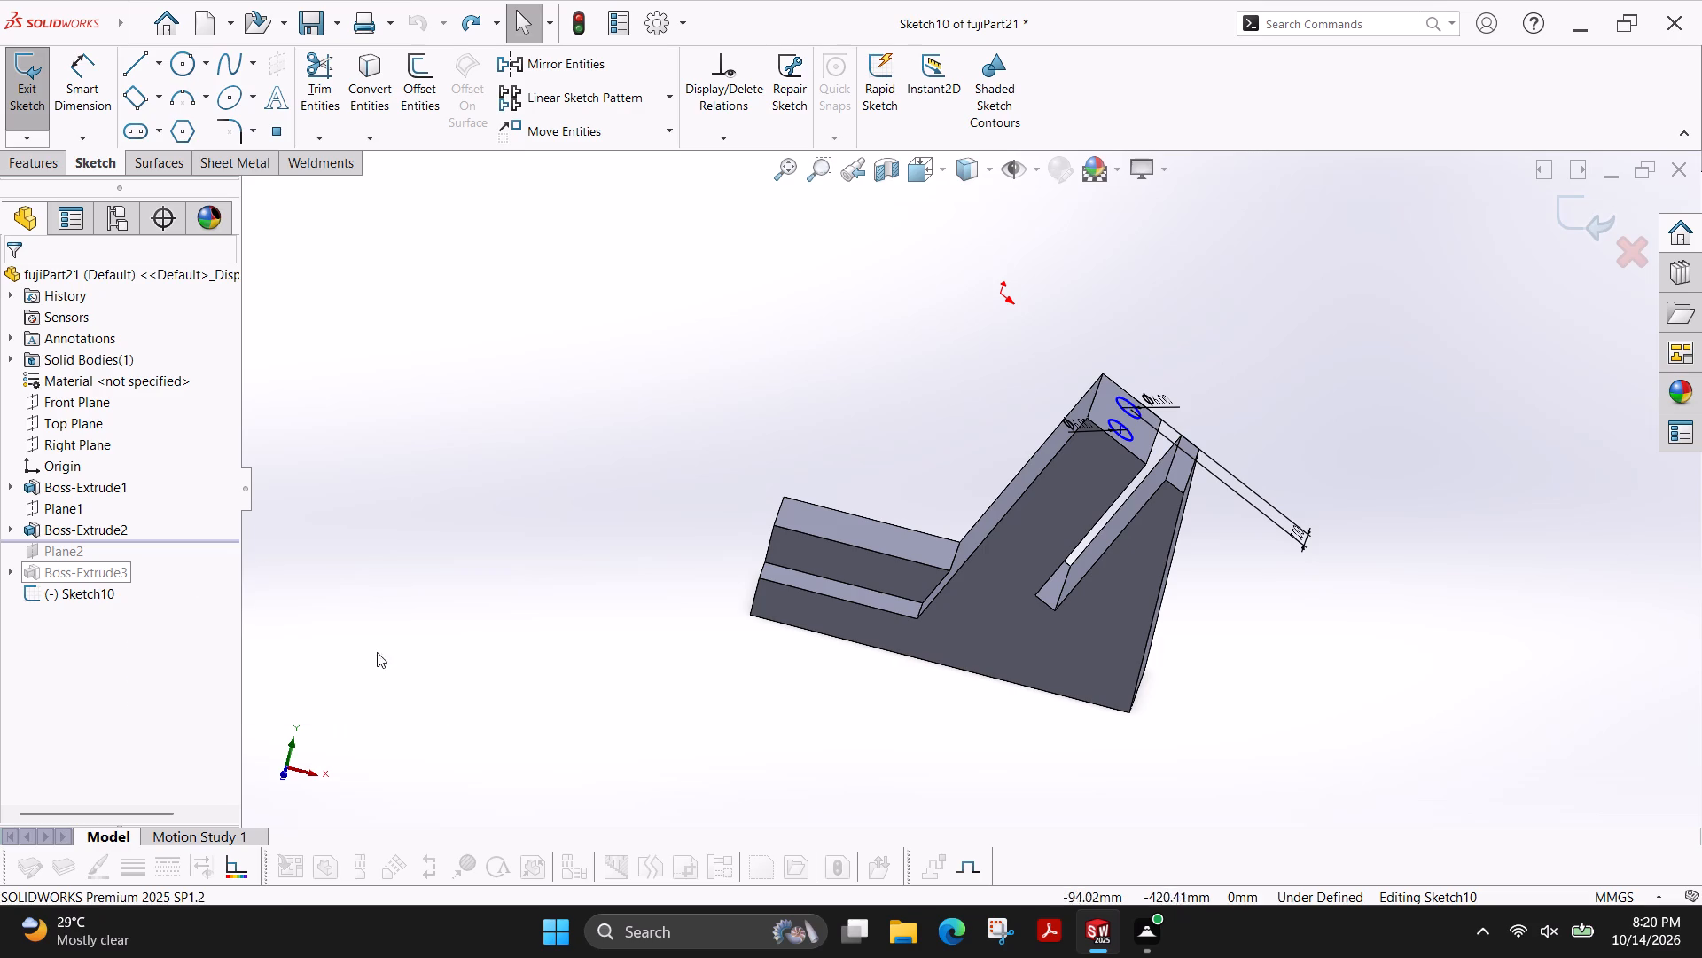
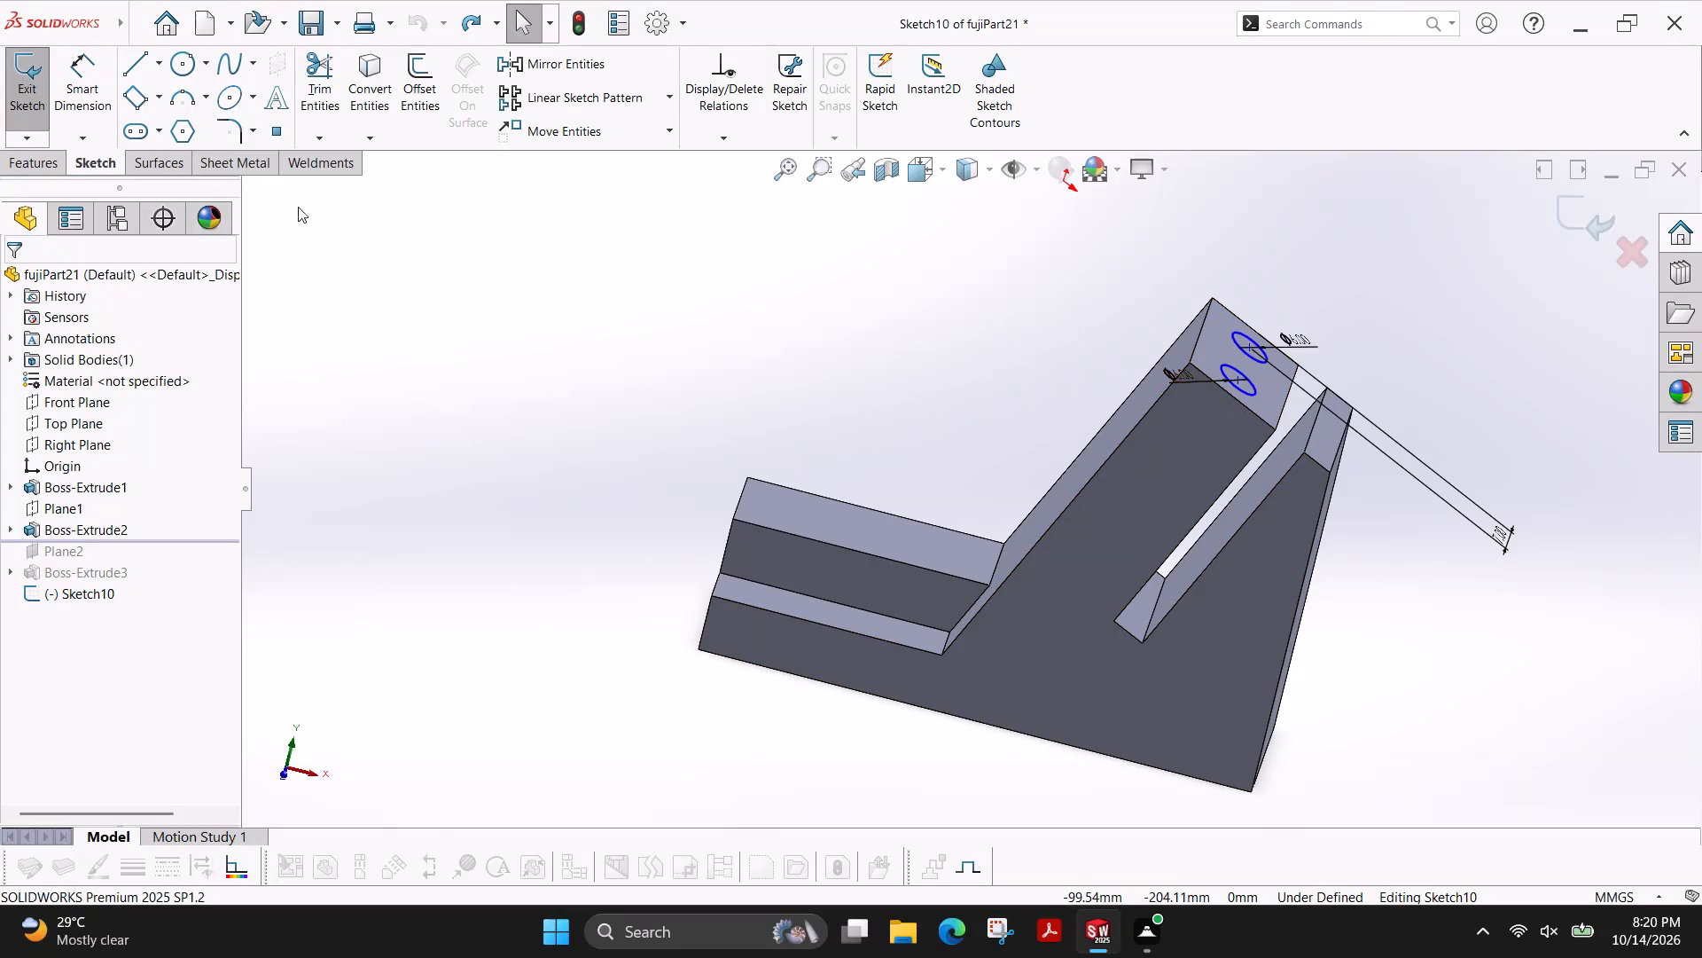
Extrude the two circles on the slanted block's end face 6 mm as blind bosses merged with the body.
{"action": "left_click", "coordinate": [47, 165]}
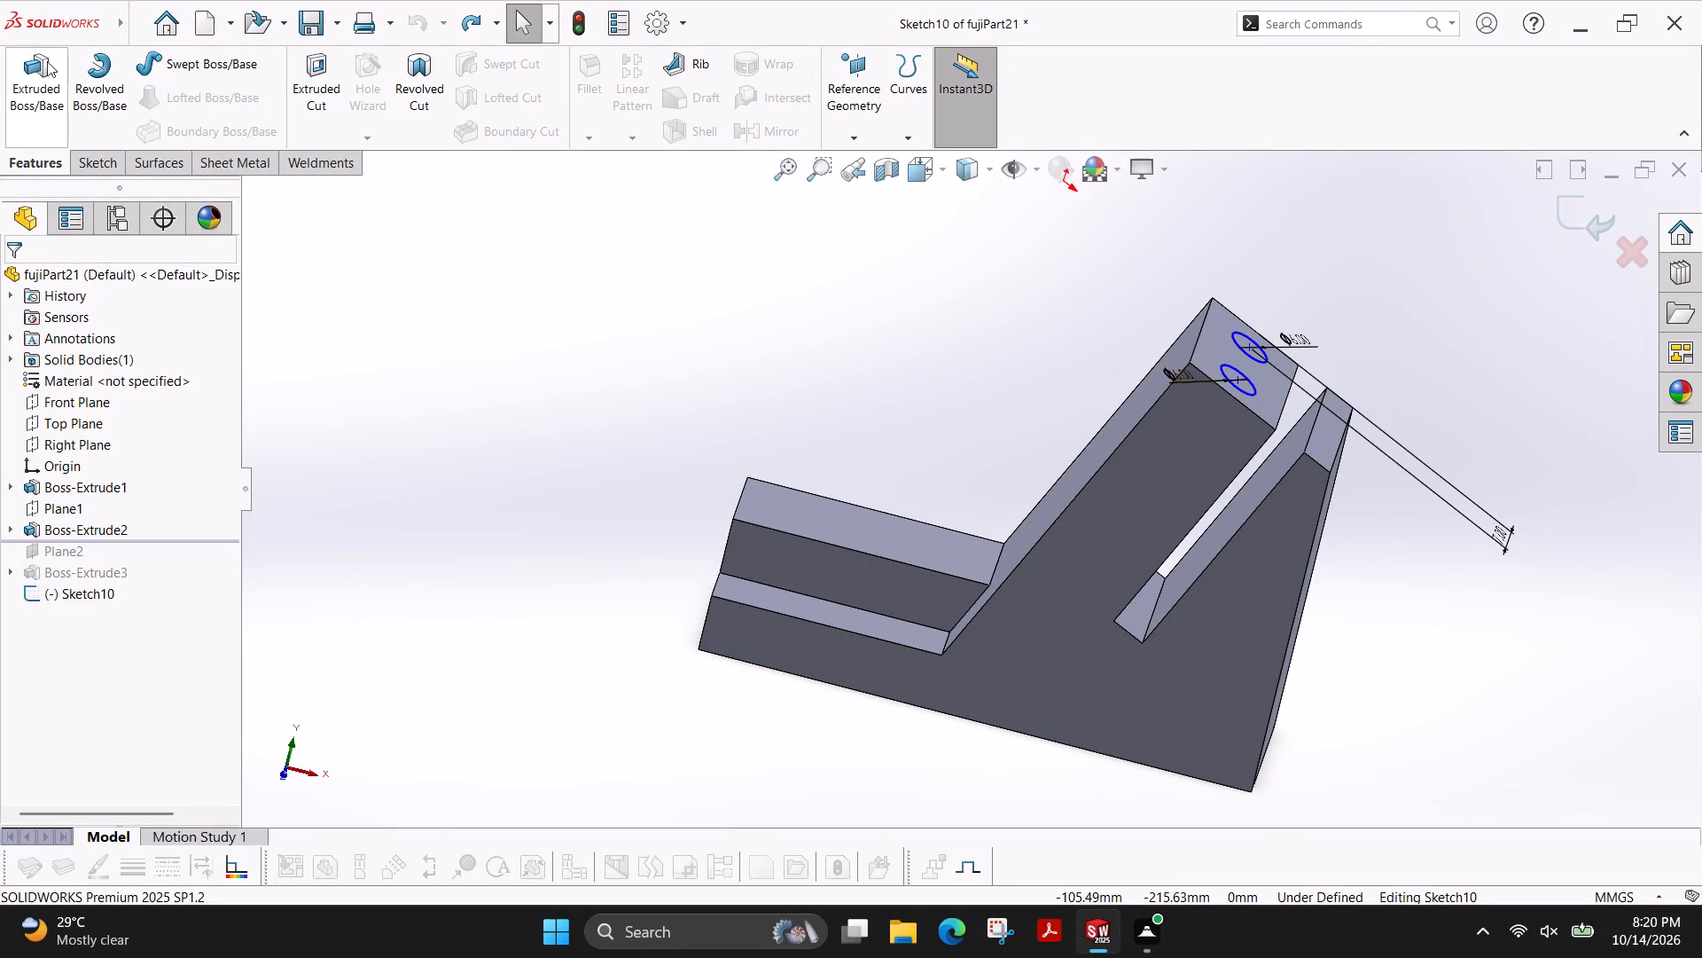
{"action": "left_click", "coordinate": [44, 62]}
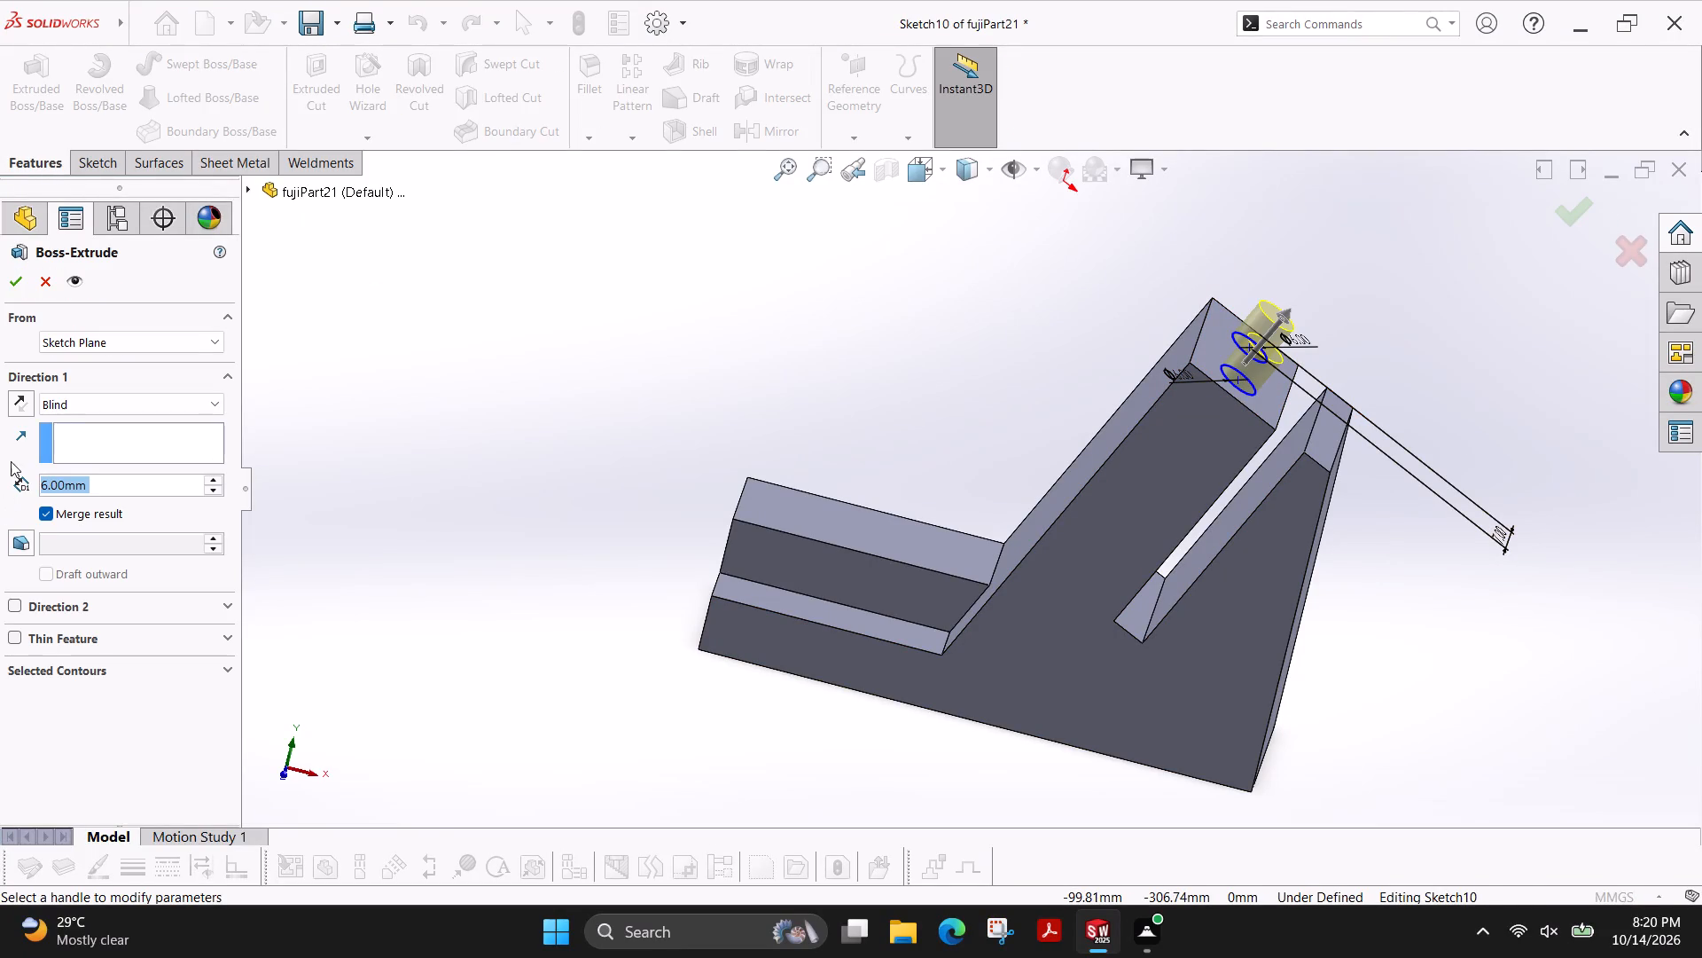
{"action": "left_click", "coordinate": [24, 287]}
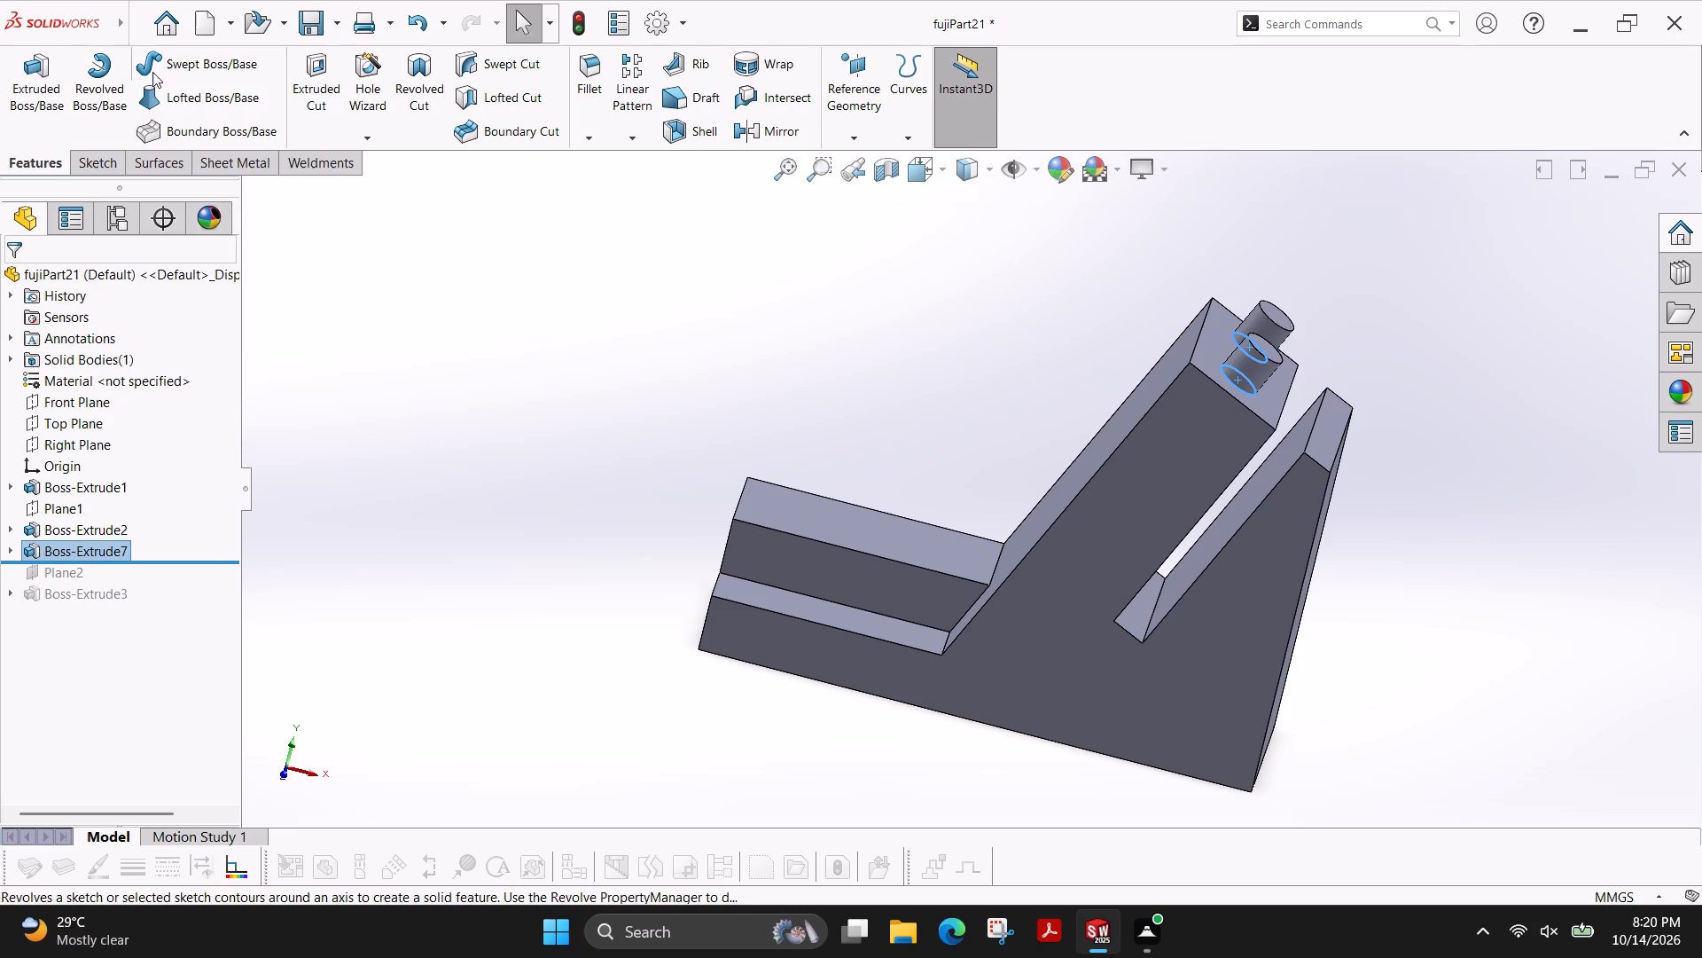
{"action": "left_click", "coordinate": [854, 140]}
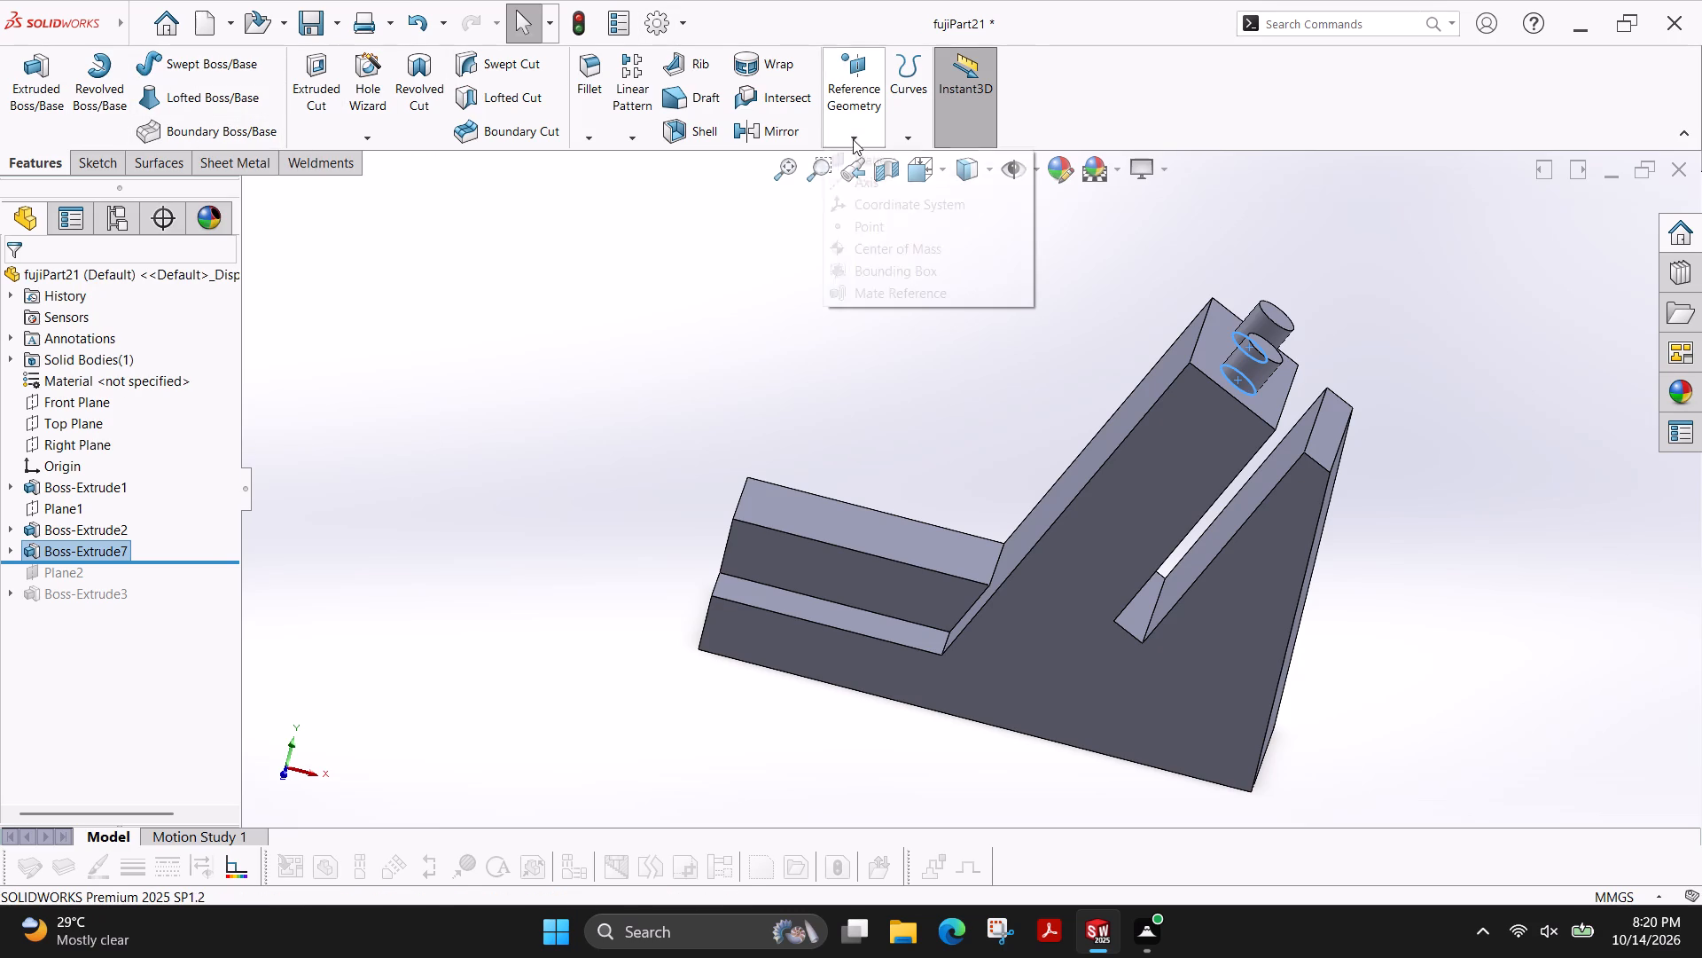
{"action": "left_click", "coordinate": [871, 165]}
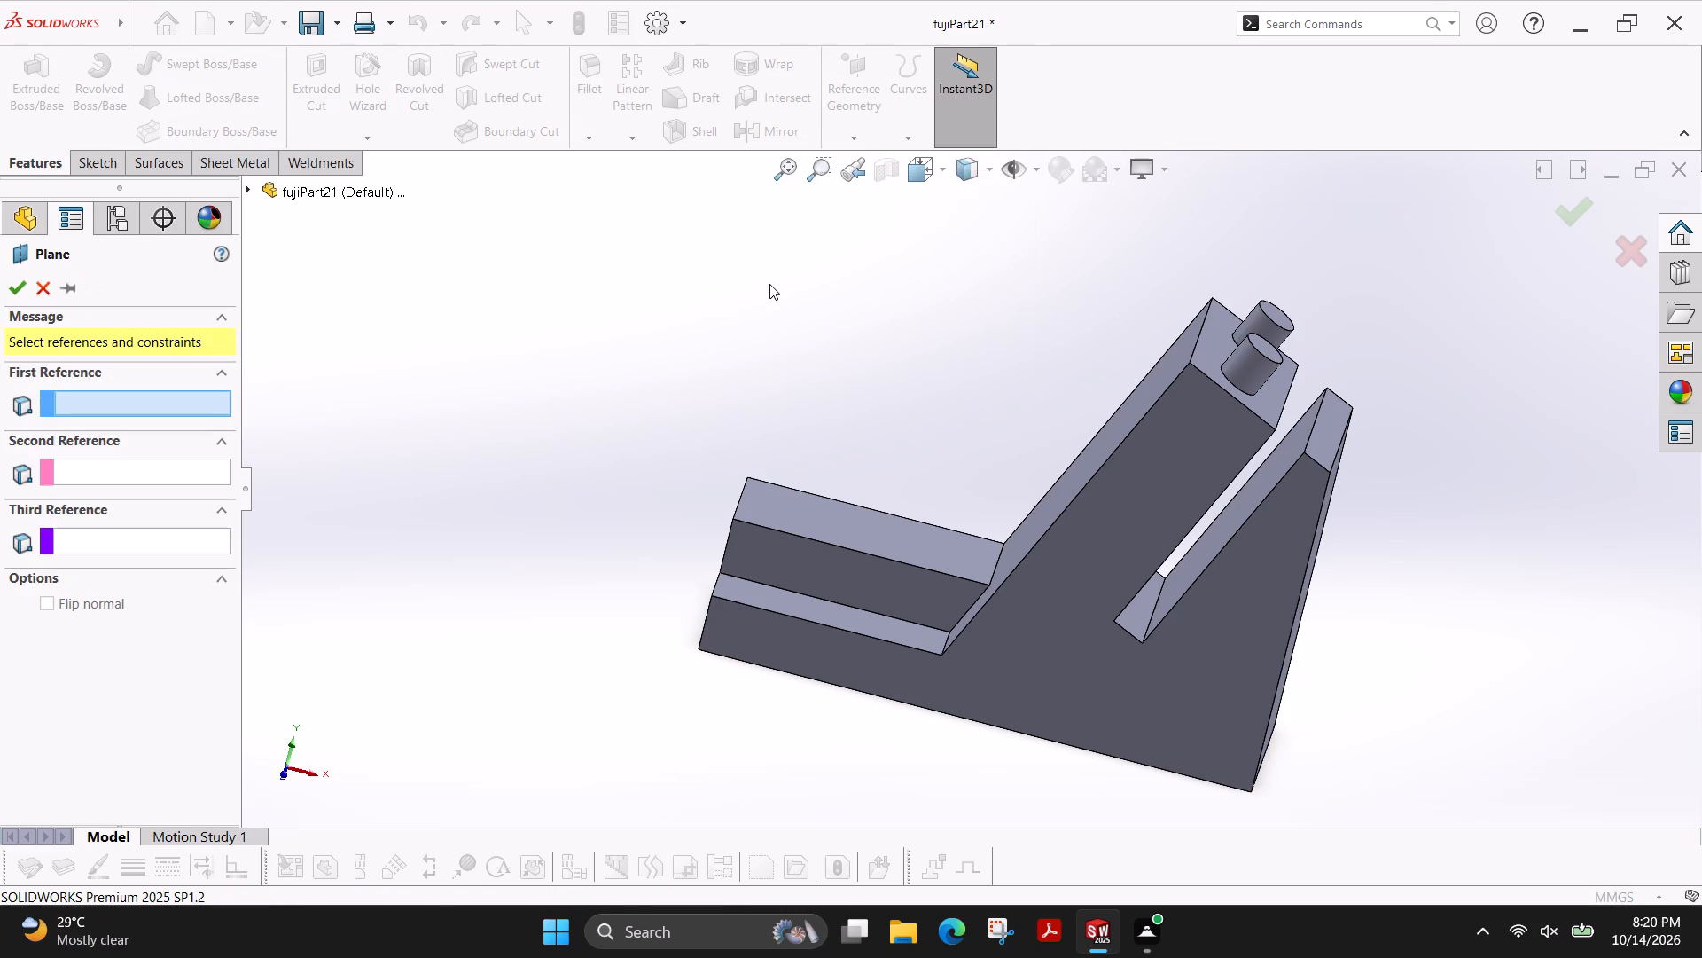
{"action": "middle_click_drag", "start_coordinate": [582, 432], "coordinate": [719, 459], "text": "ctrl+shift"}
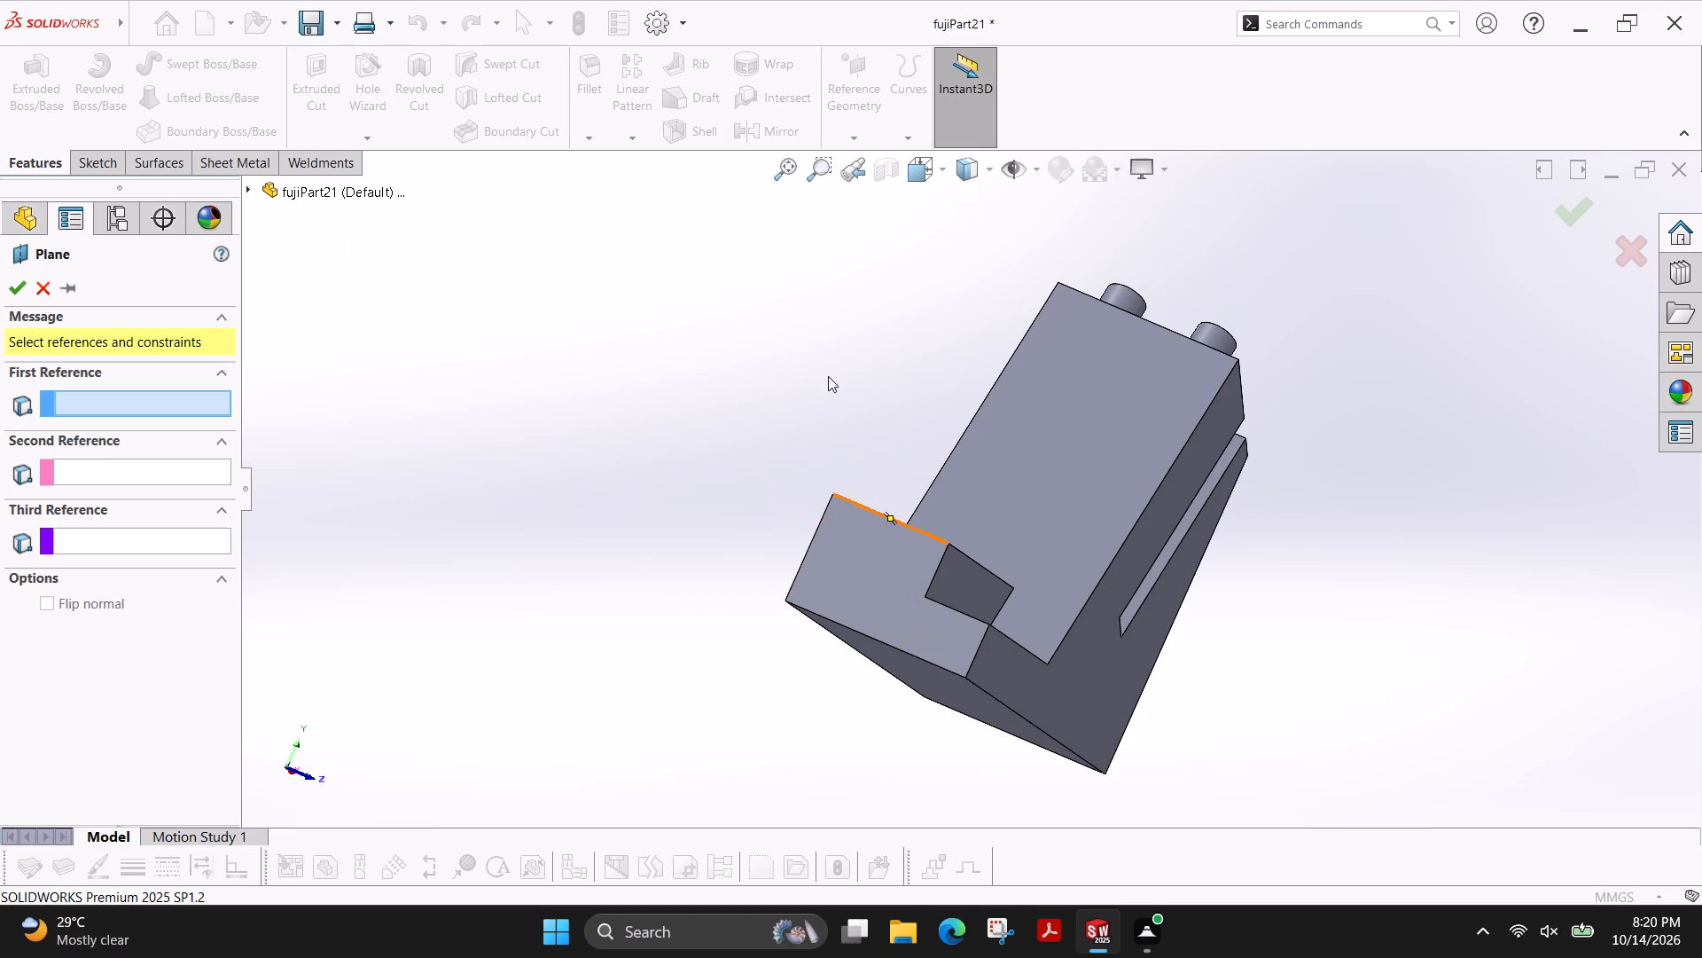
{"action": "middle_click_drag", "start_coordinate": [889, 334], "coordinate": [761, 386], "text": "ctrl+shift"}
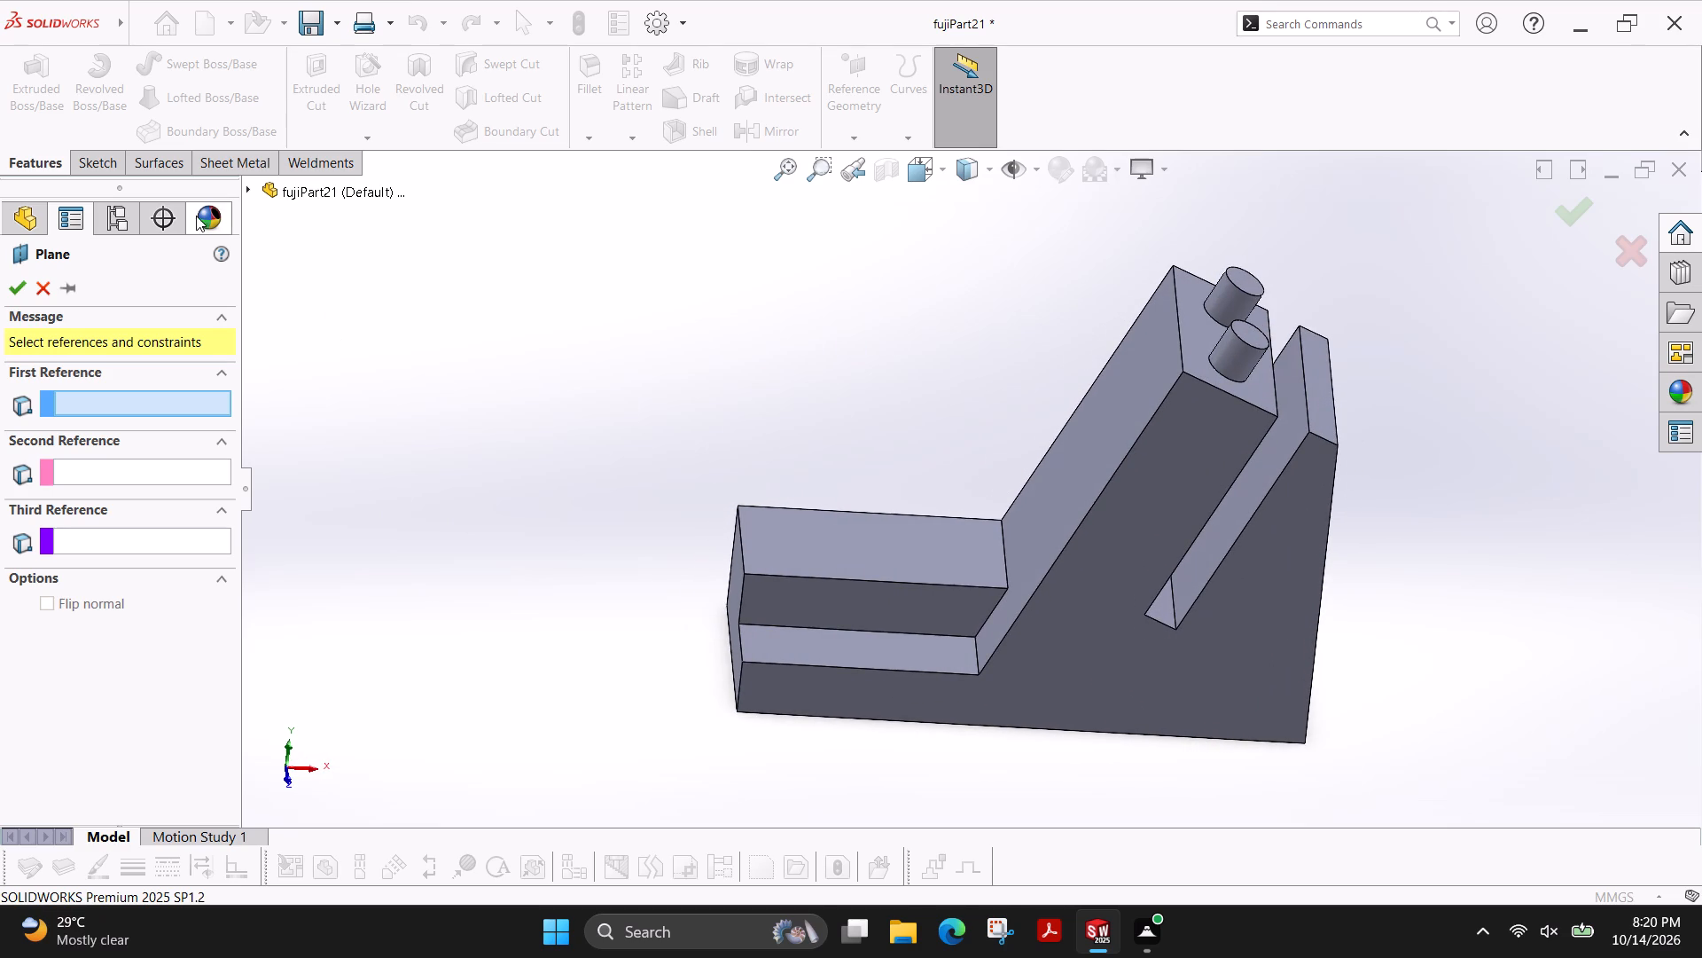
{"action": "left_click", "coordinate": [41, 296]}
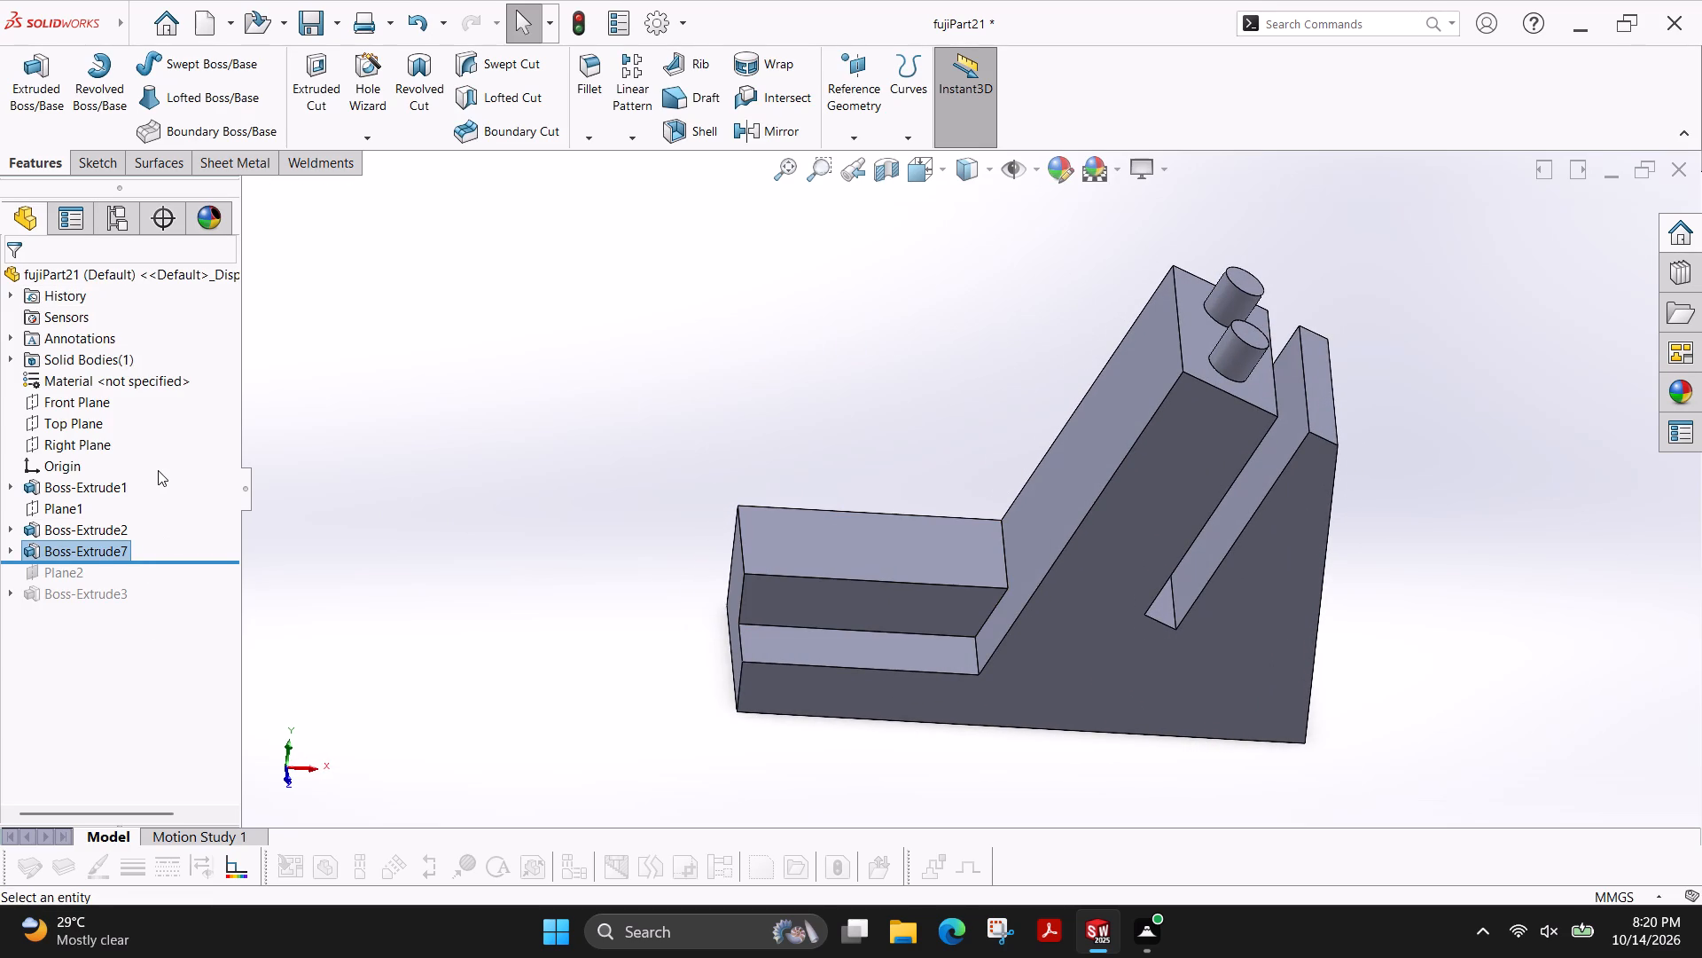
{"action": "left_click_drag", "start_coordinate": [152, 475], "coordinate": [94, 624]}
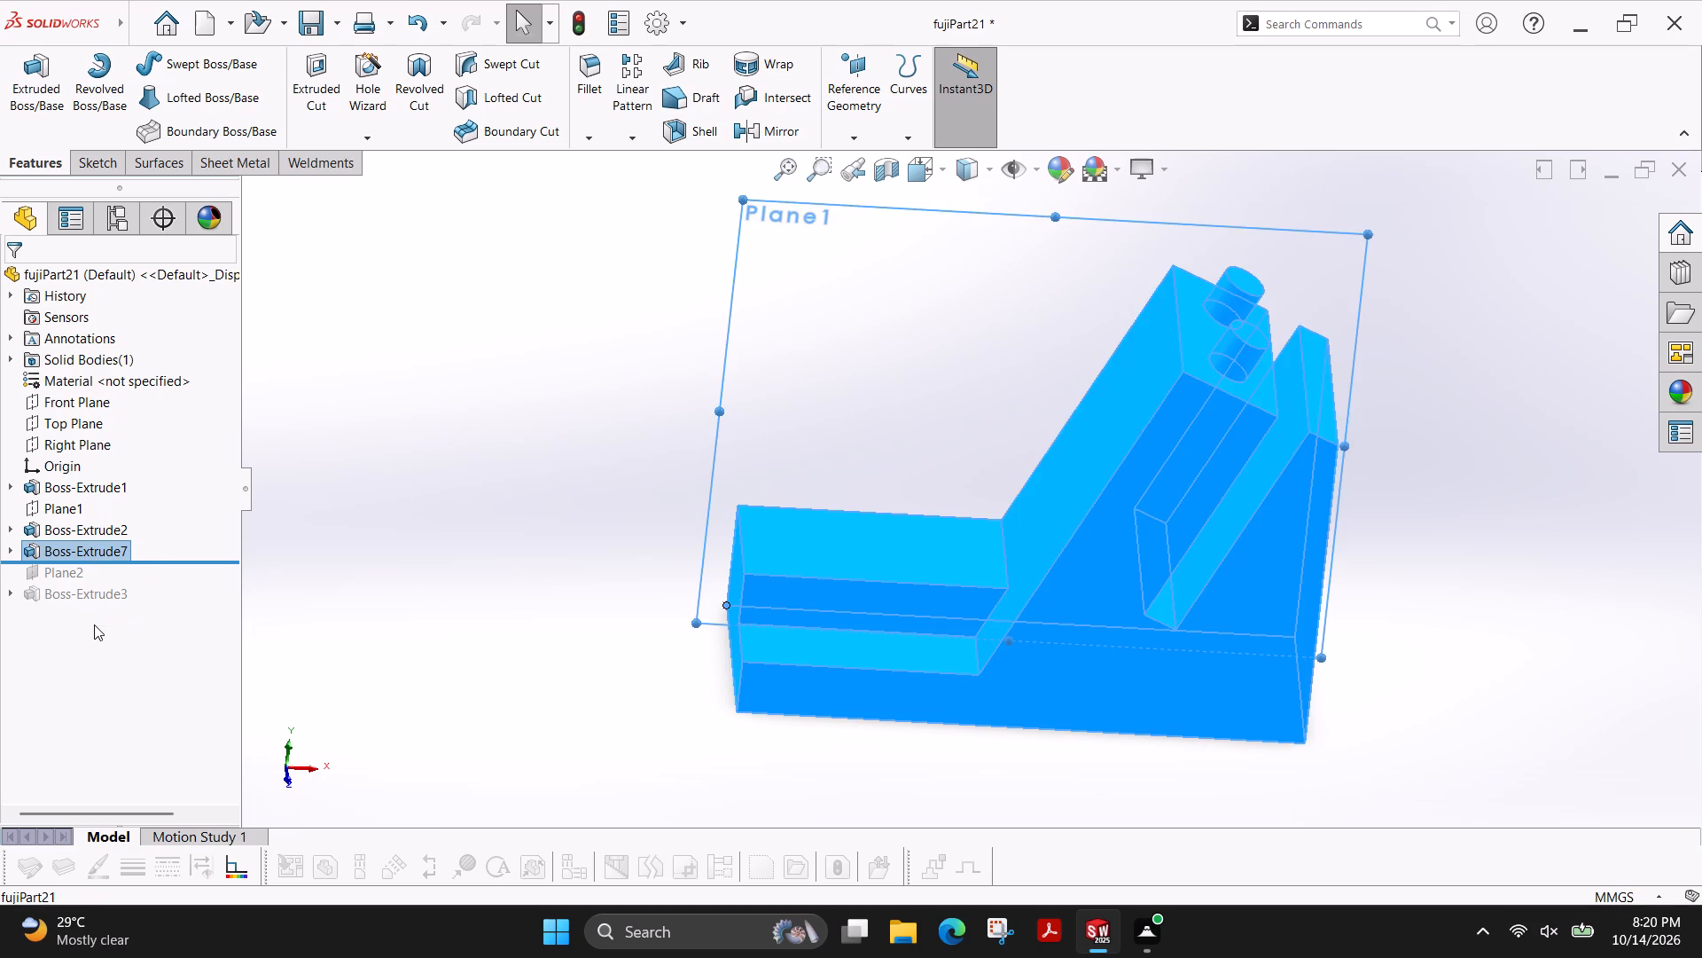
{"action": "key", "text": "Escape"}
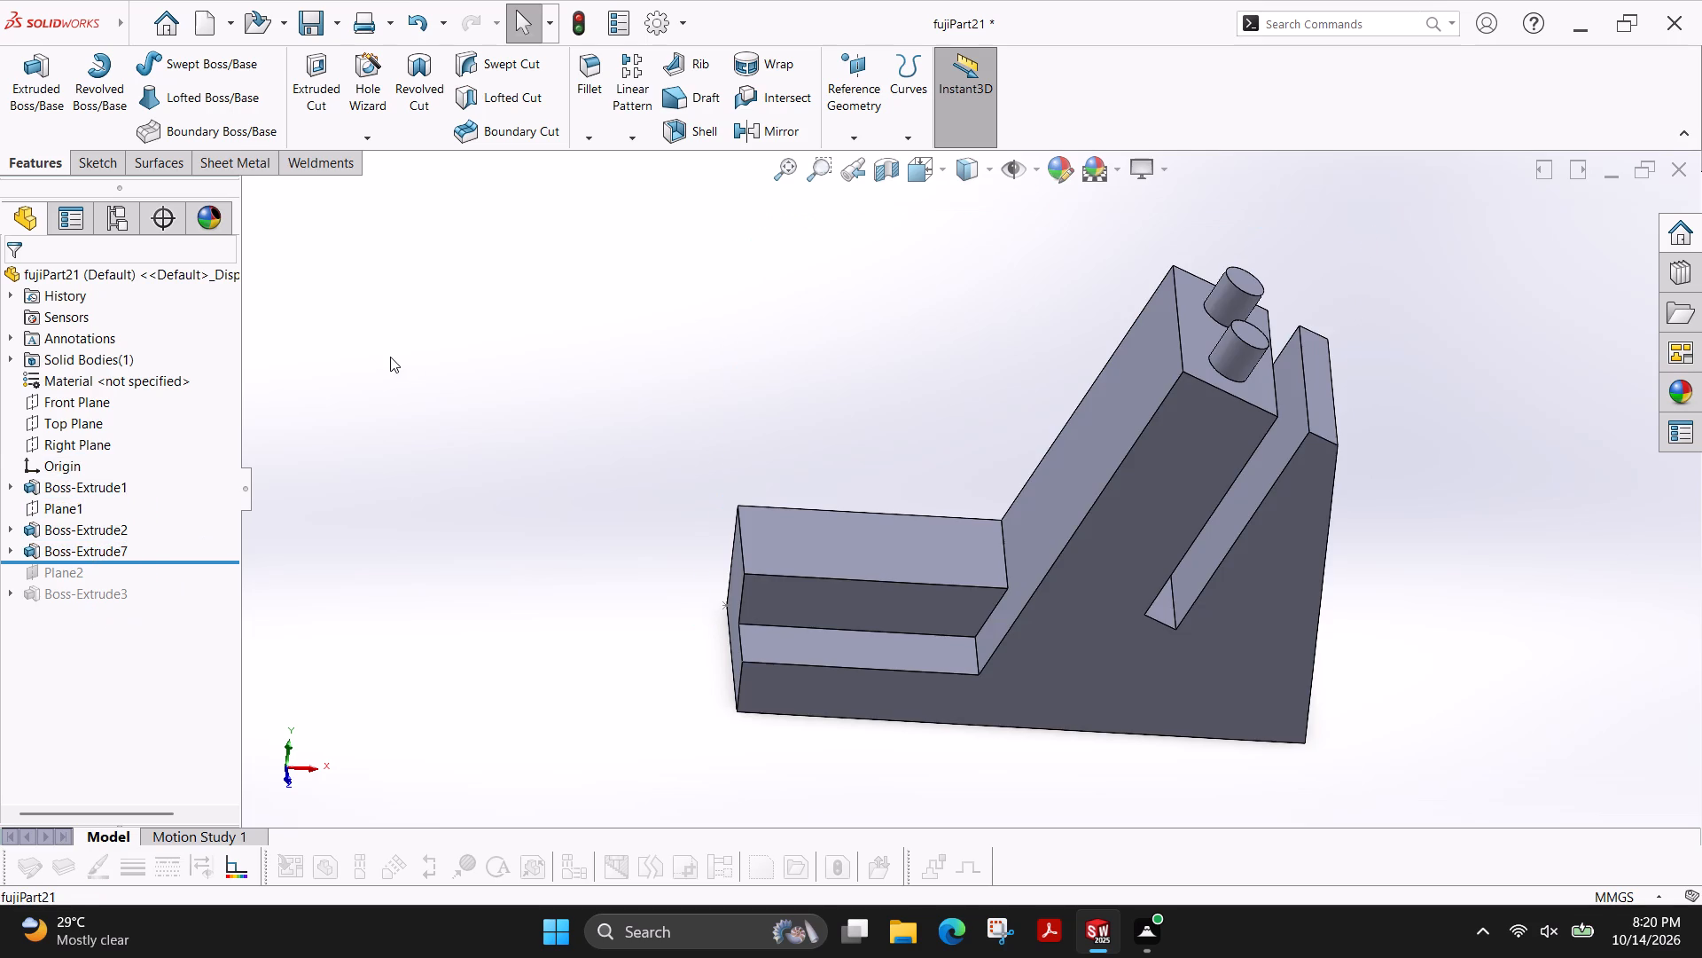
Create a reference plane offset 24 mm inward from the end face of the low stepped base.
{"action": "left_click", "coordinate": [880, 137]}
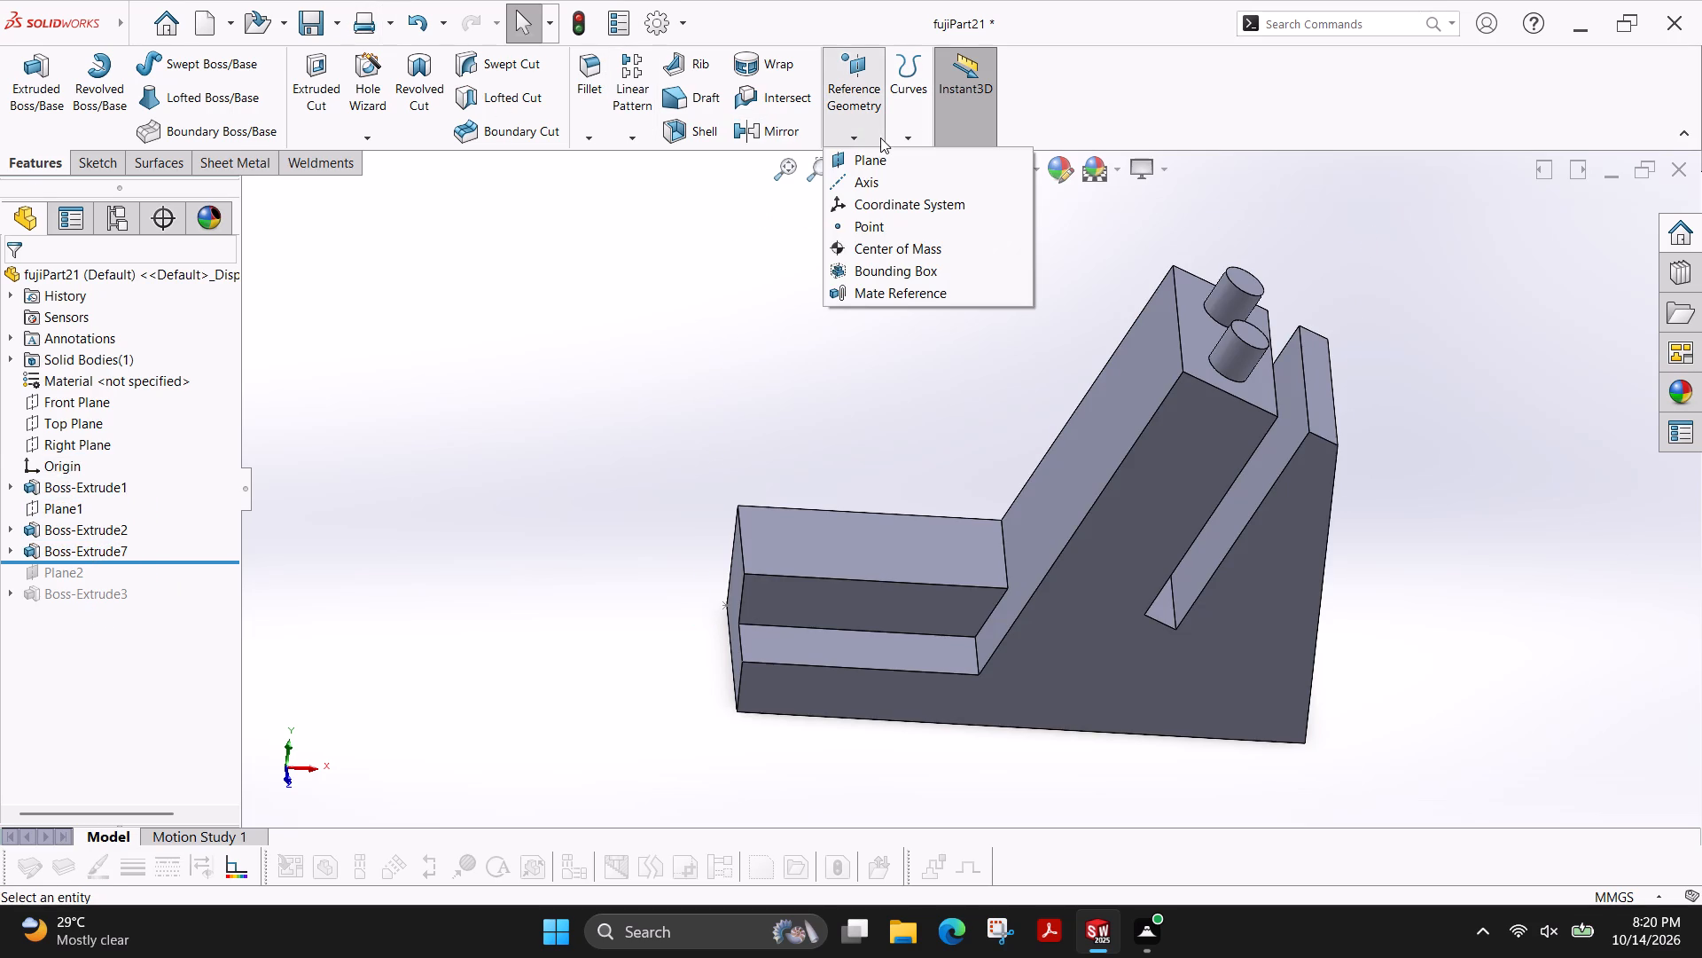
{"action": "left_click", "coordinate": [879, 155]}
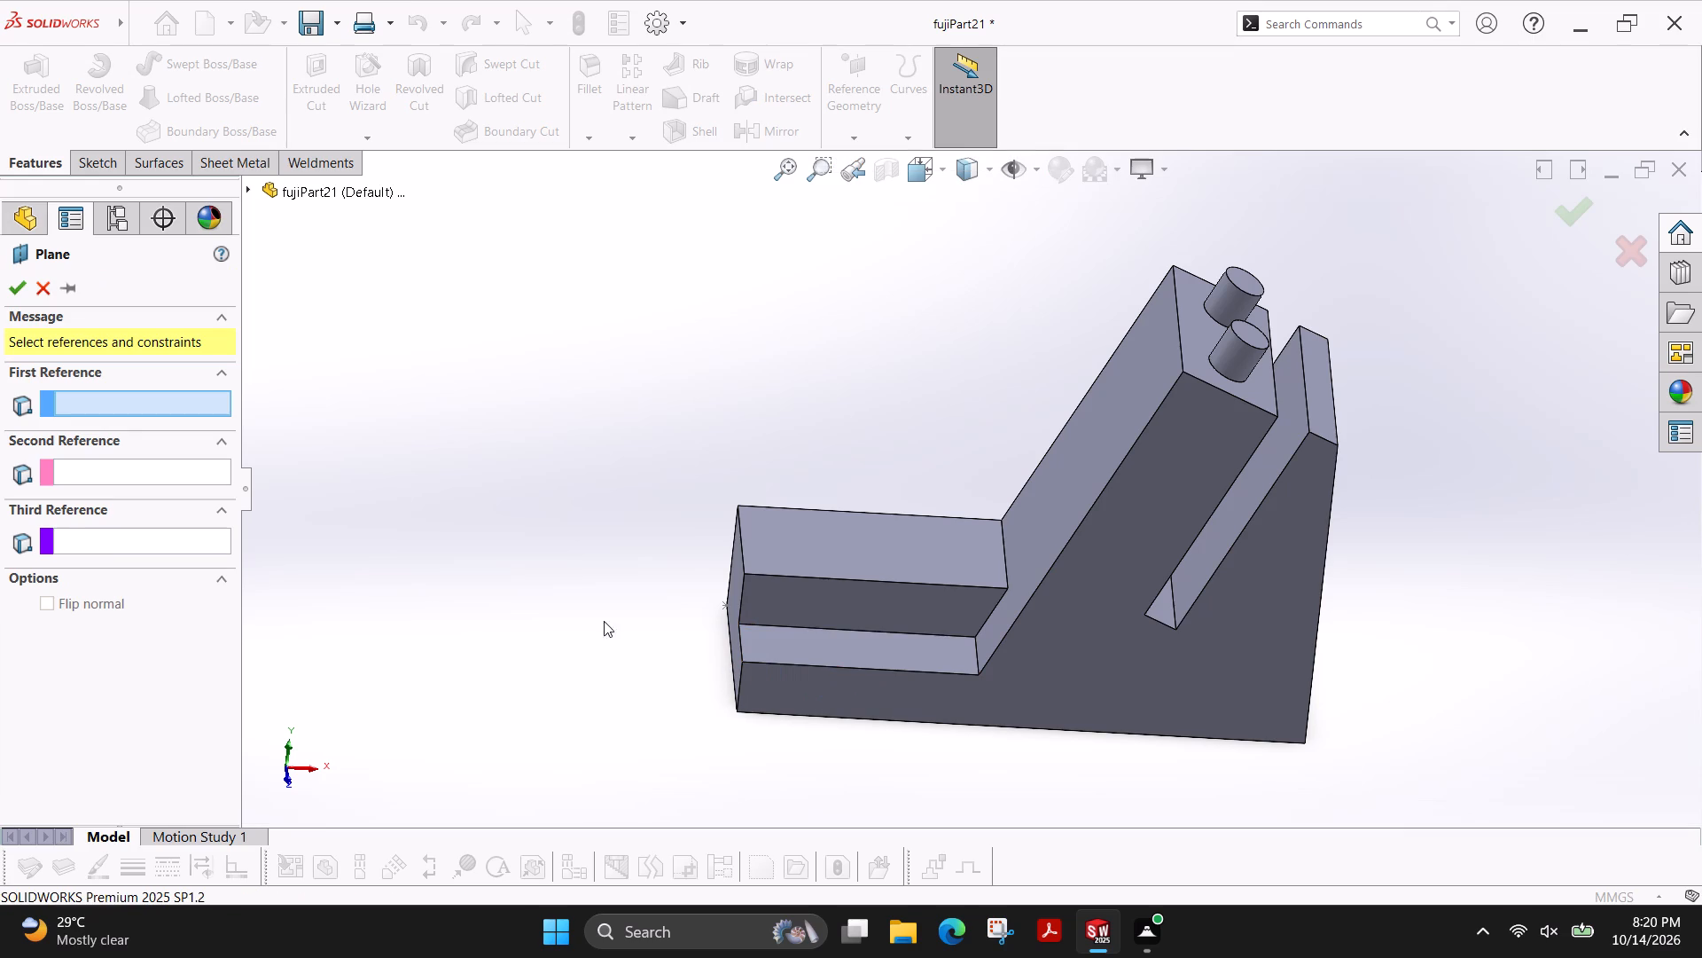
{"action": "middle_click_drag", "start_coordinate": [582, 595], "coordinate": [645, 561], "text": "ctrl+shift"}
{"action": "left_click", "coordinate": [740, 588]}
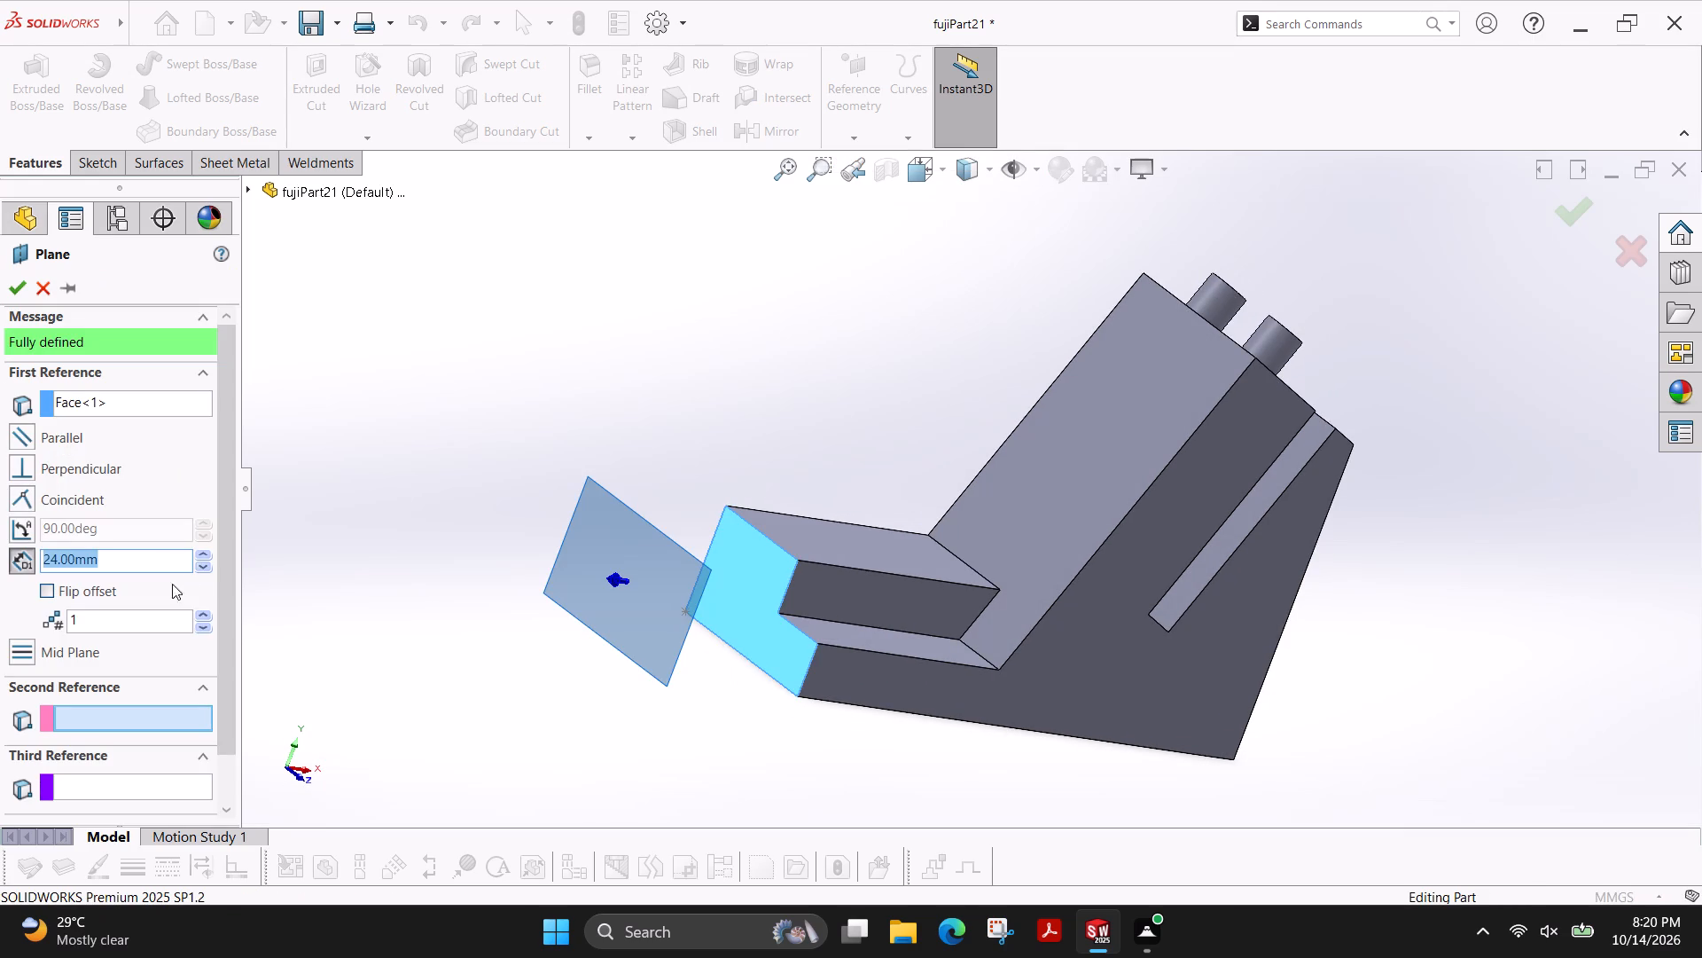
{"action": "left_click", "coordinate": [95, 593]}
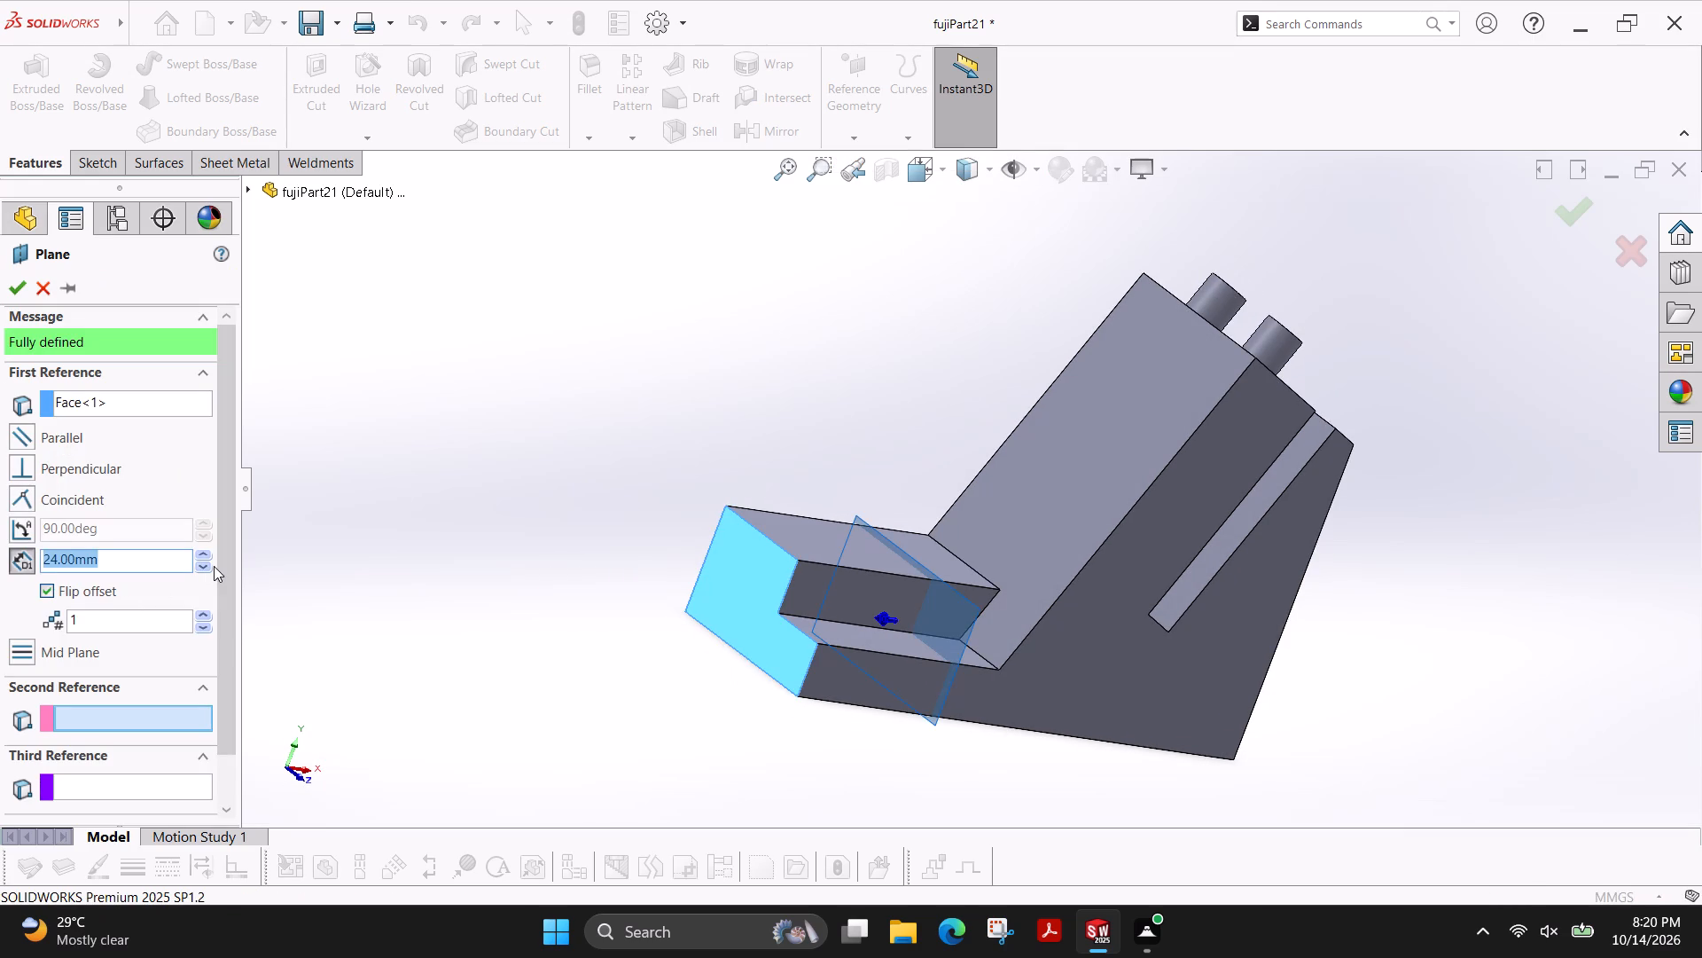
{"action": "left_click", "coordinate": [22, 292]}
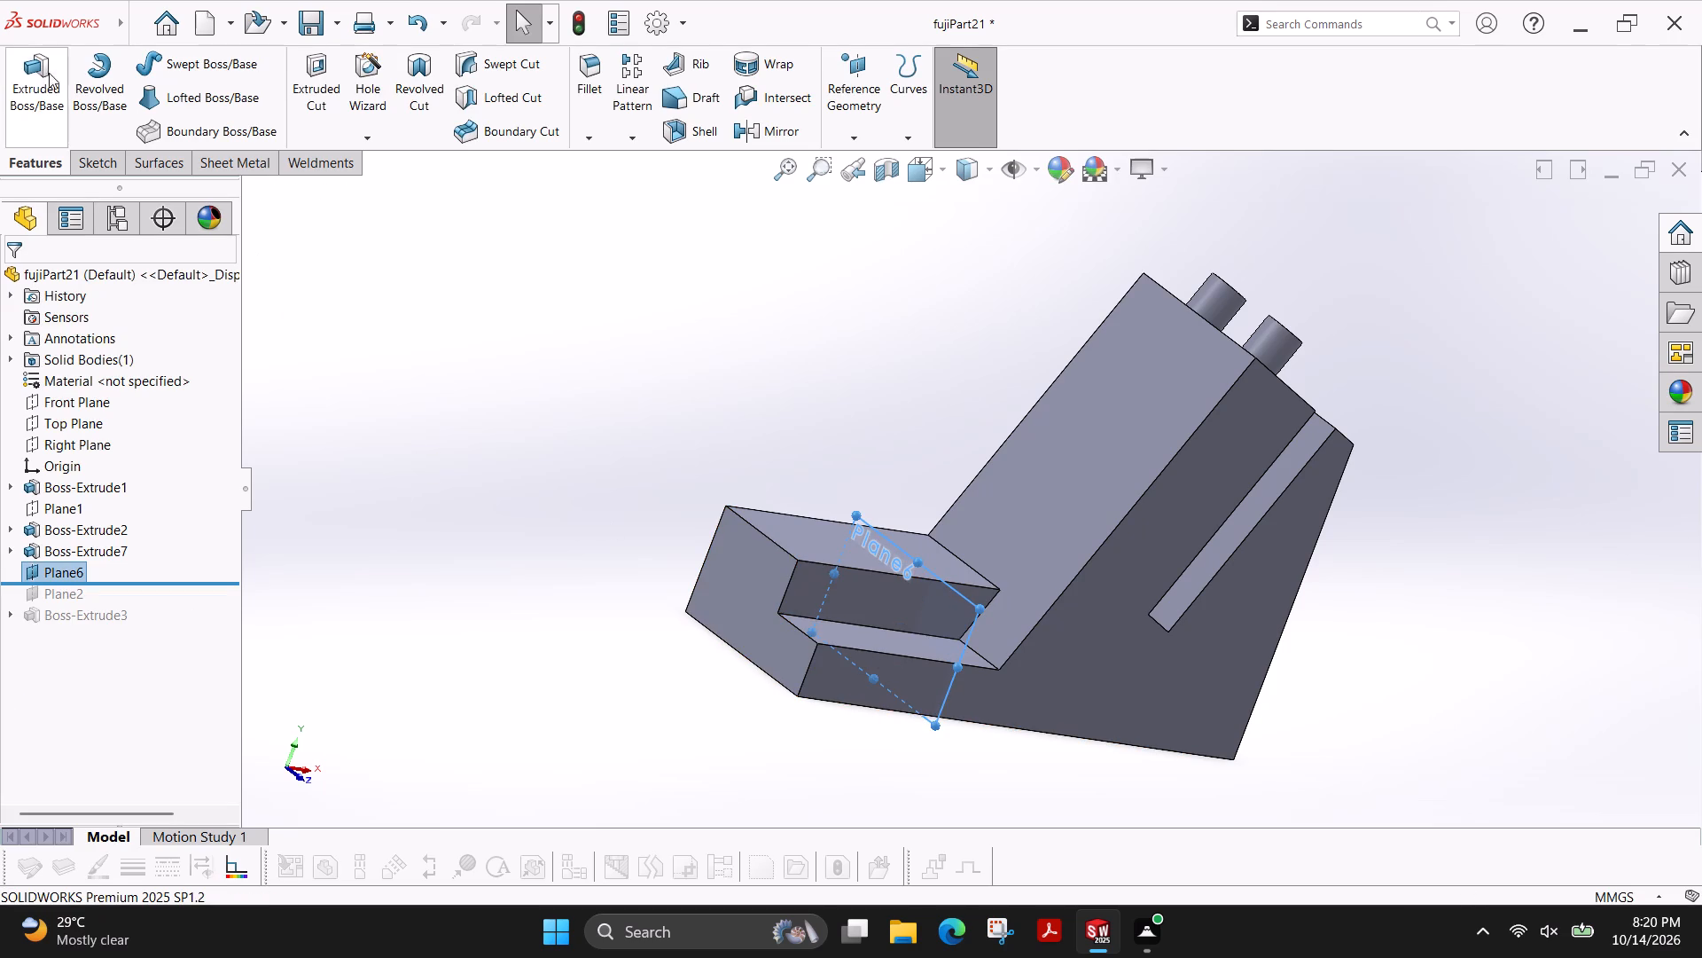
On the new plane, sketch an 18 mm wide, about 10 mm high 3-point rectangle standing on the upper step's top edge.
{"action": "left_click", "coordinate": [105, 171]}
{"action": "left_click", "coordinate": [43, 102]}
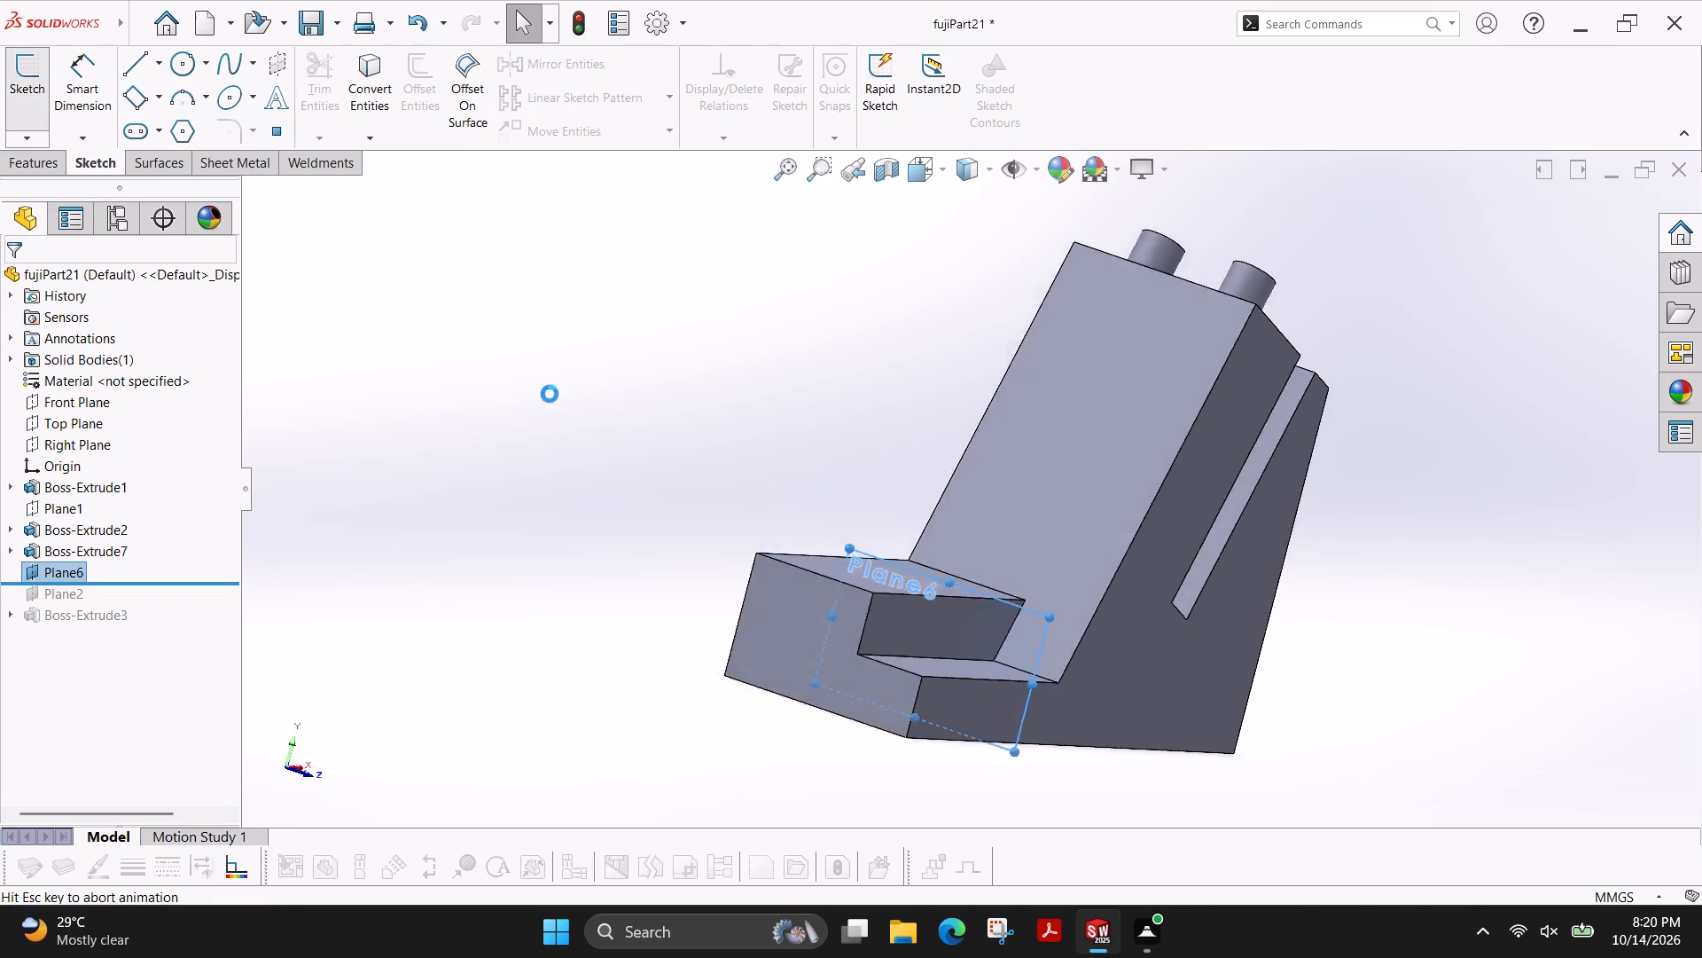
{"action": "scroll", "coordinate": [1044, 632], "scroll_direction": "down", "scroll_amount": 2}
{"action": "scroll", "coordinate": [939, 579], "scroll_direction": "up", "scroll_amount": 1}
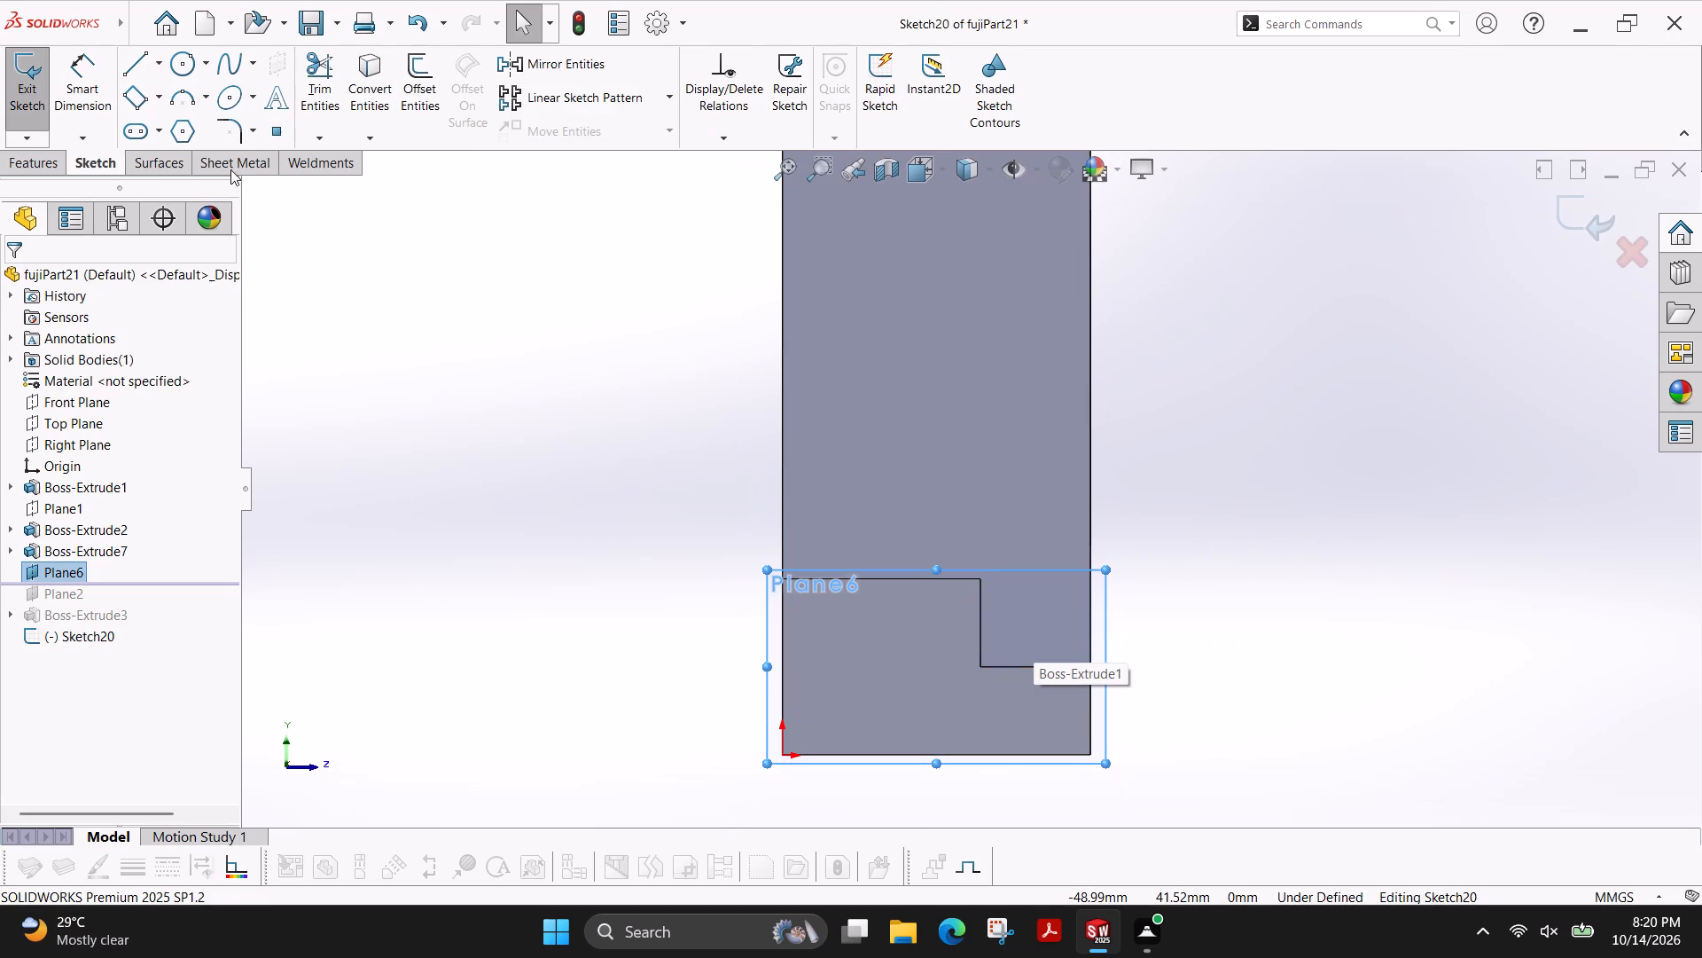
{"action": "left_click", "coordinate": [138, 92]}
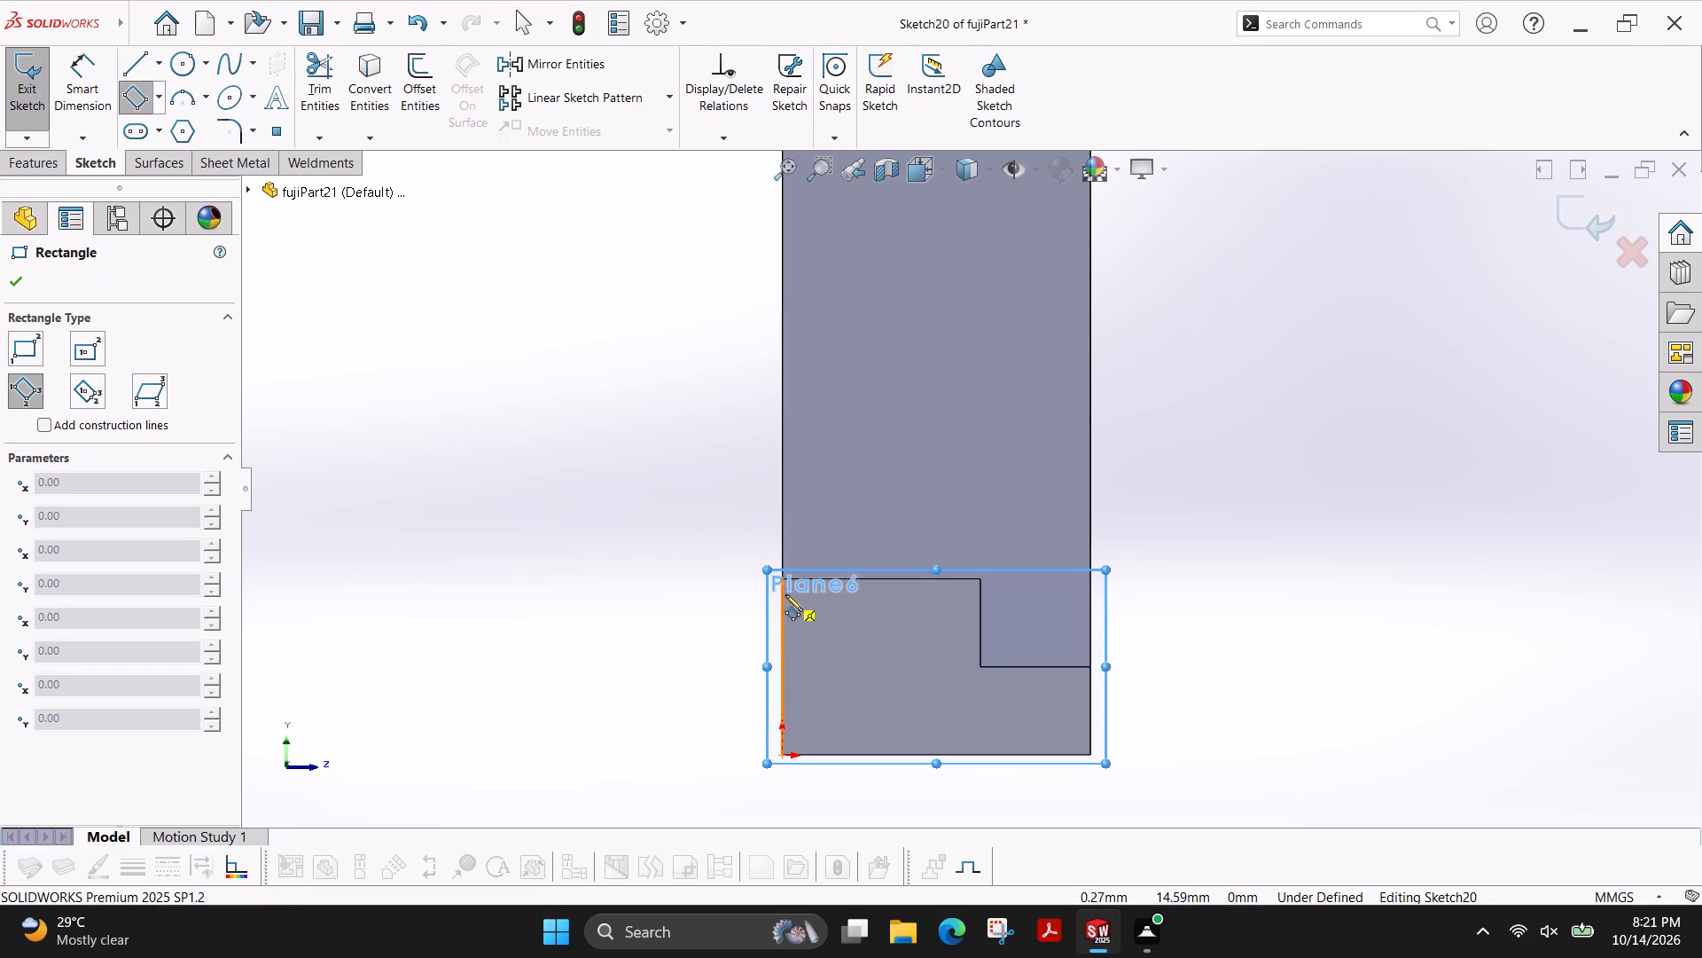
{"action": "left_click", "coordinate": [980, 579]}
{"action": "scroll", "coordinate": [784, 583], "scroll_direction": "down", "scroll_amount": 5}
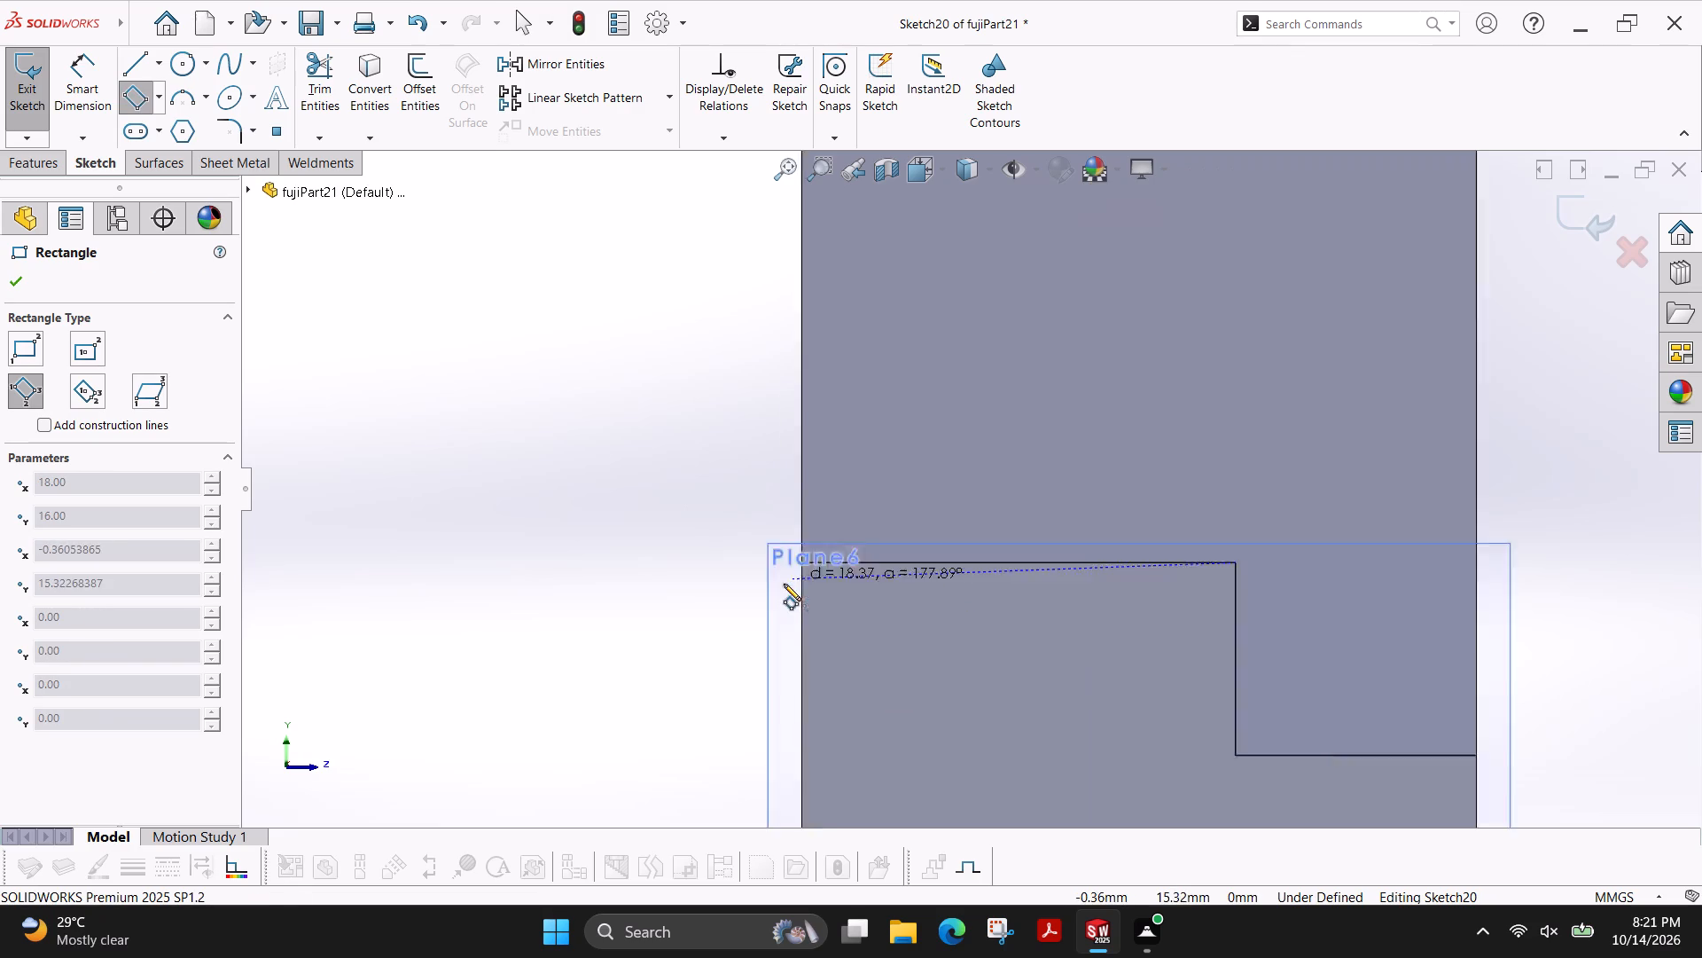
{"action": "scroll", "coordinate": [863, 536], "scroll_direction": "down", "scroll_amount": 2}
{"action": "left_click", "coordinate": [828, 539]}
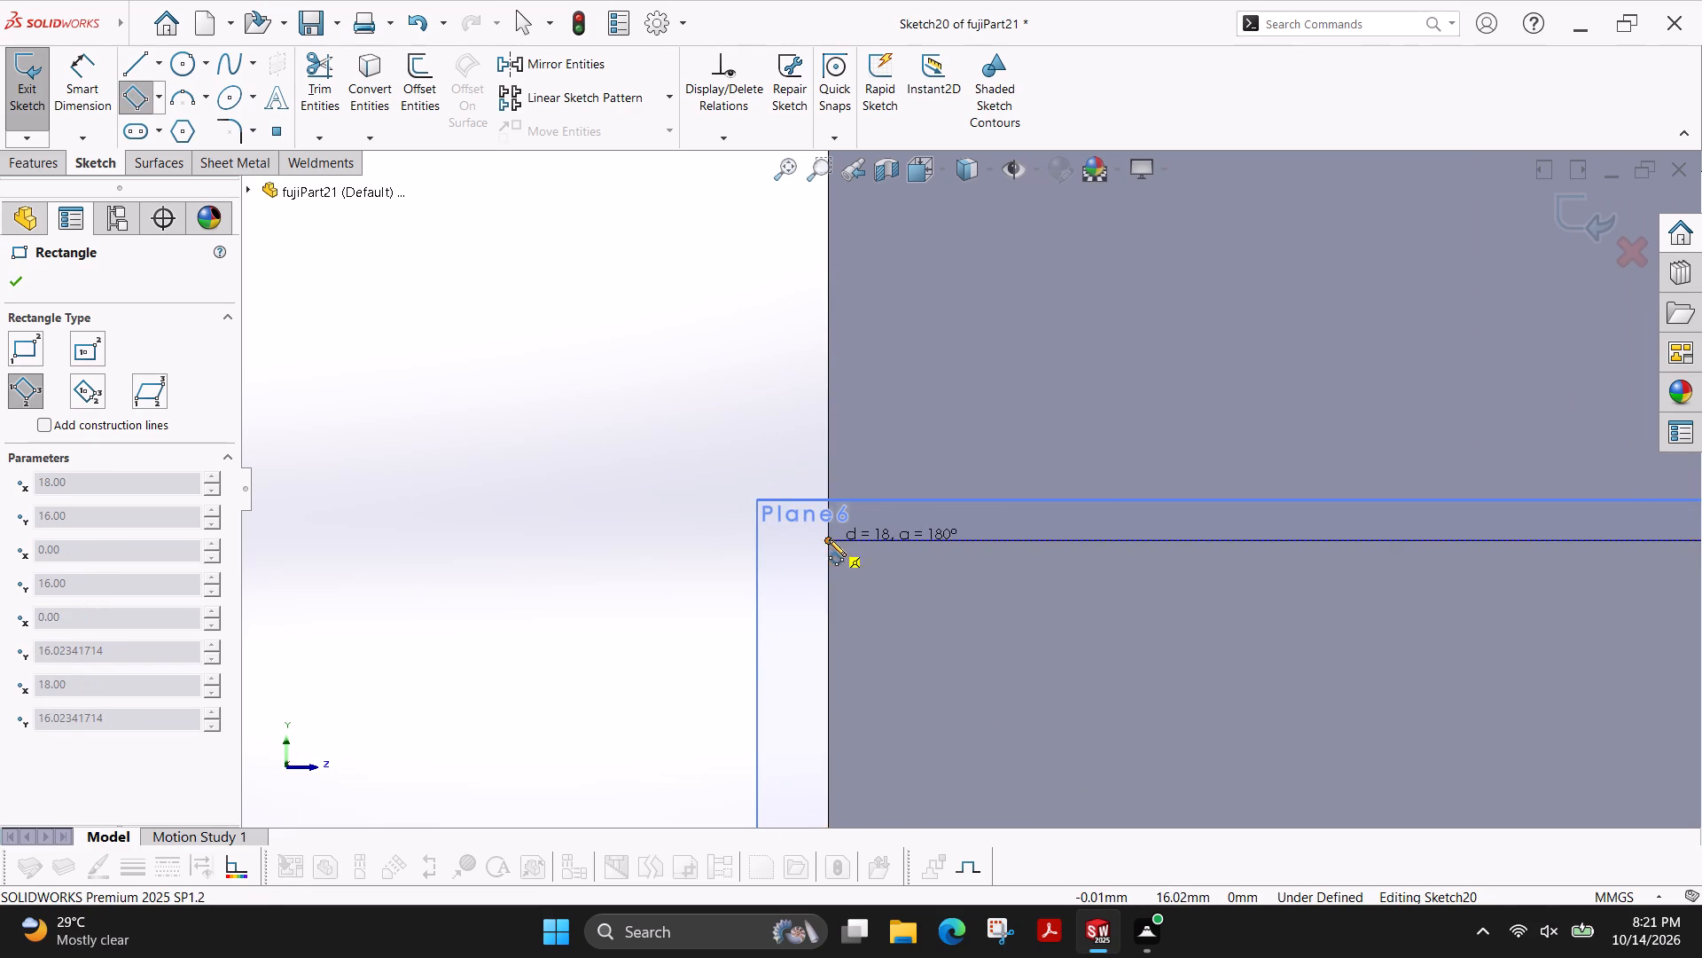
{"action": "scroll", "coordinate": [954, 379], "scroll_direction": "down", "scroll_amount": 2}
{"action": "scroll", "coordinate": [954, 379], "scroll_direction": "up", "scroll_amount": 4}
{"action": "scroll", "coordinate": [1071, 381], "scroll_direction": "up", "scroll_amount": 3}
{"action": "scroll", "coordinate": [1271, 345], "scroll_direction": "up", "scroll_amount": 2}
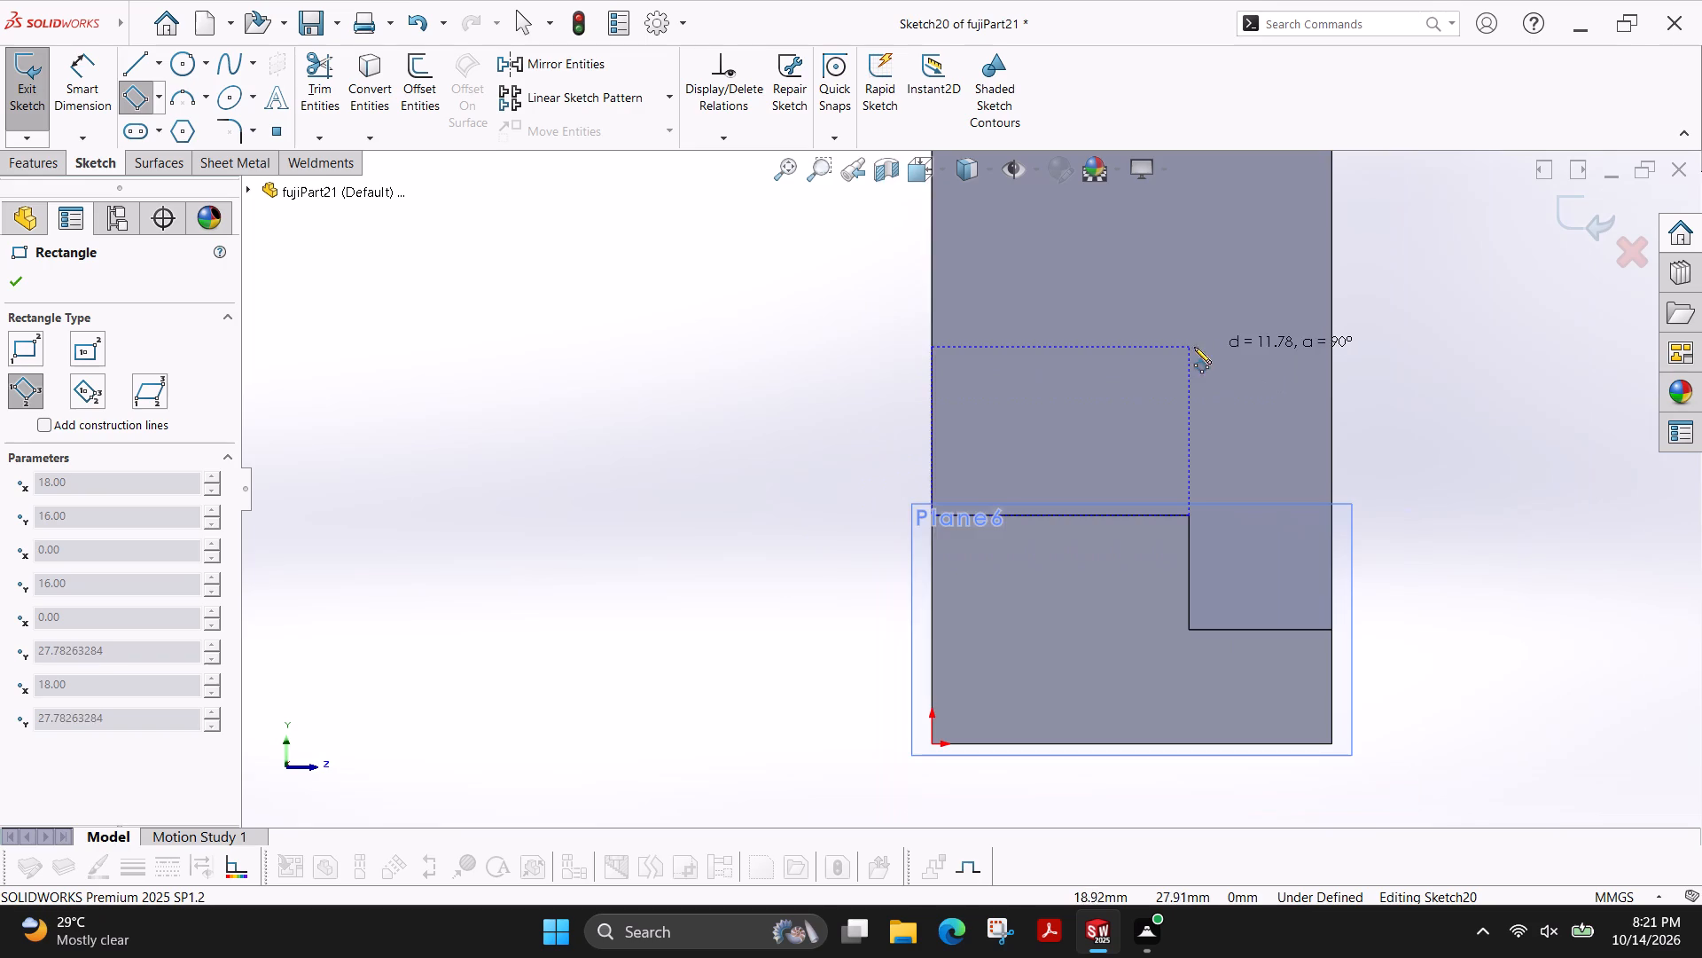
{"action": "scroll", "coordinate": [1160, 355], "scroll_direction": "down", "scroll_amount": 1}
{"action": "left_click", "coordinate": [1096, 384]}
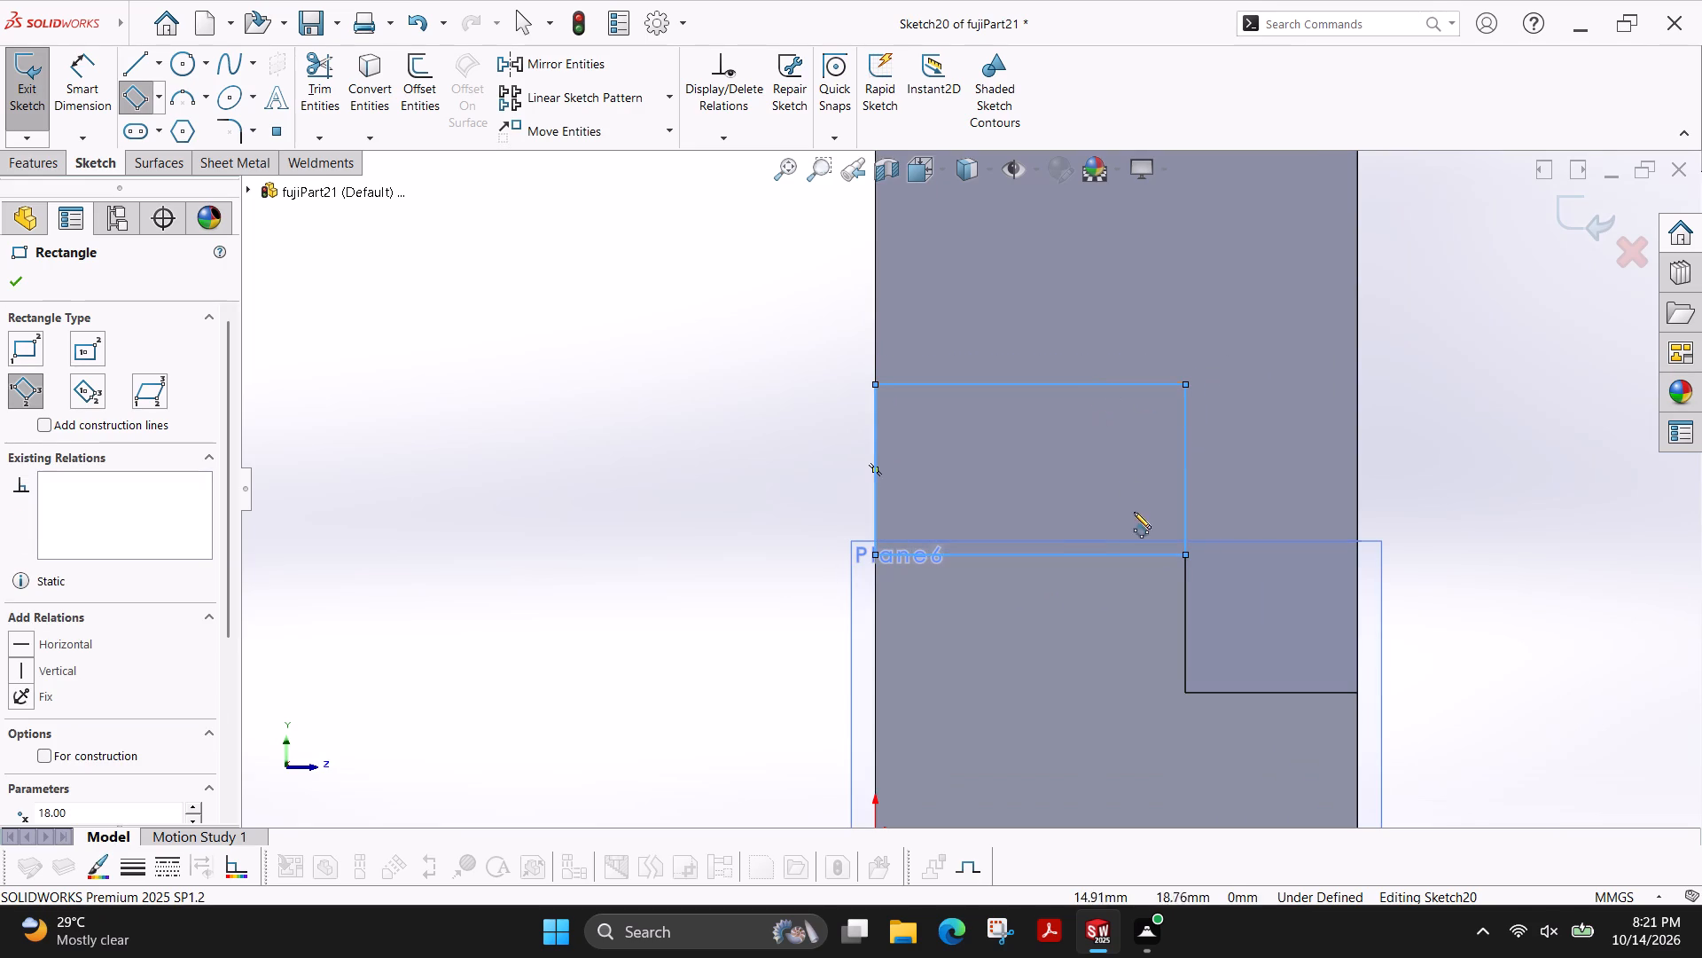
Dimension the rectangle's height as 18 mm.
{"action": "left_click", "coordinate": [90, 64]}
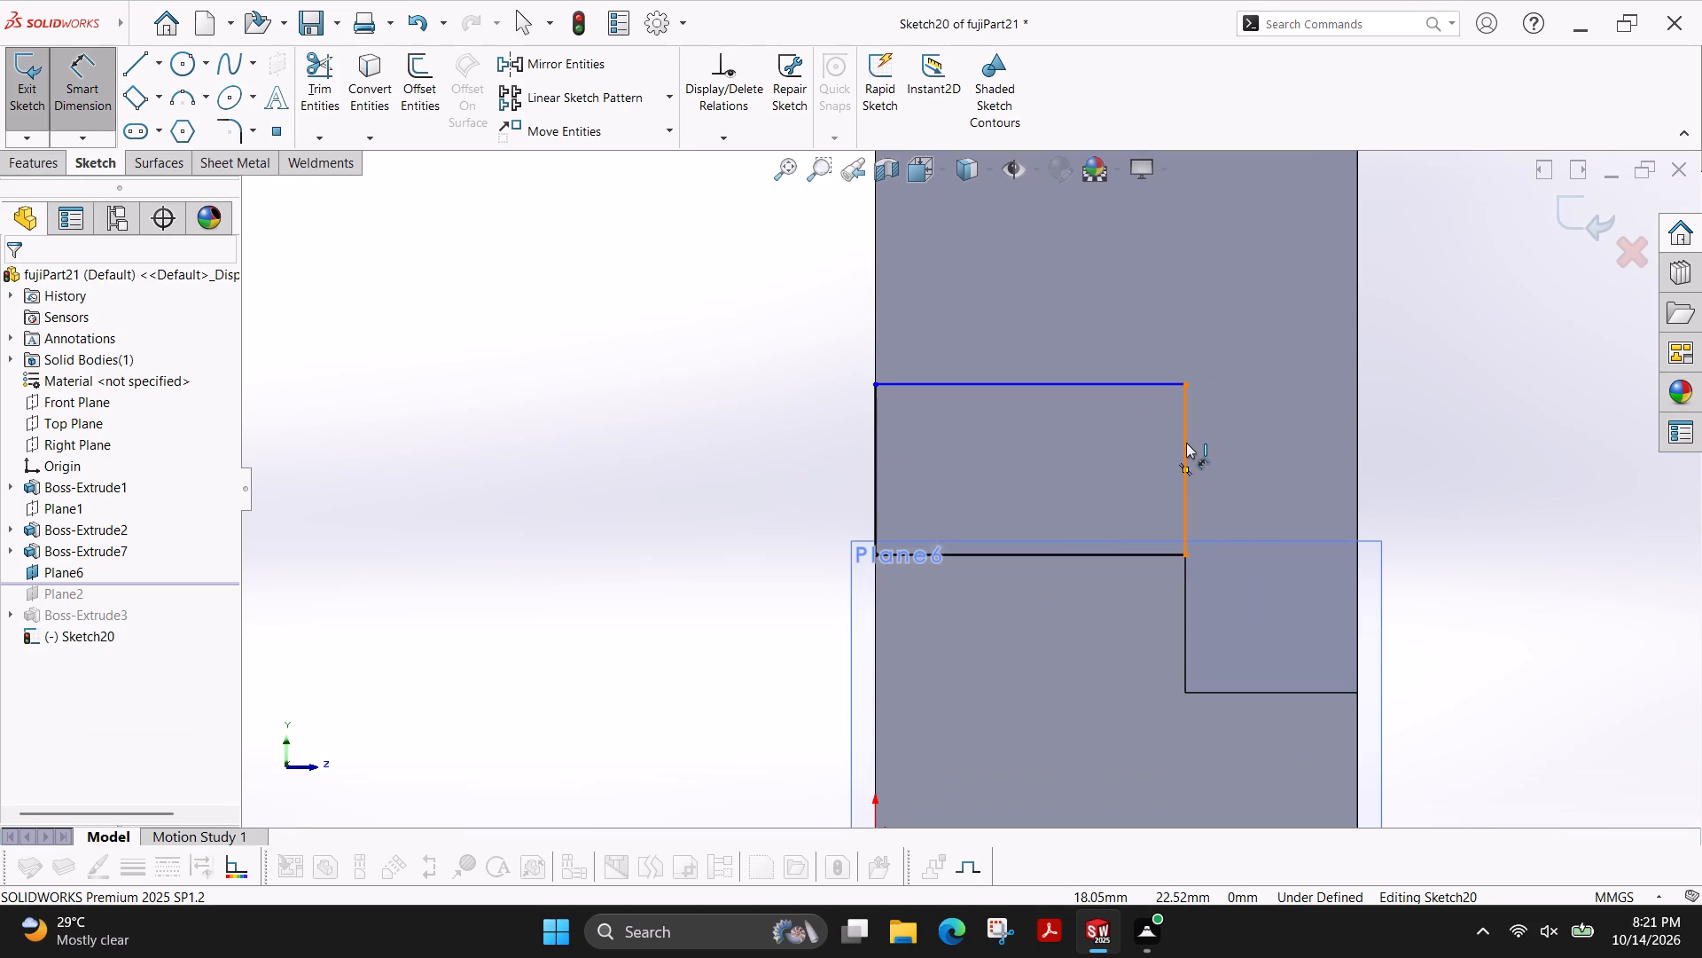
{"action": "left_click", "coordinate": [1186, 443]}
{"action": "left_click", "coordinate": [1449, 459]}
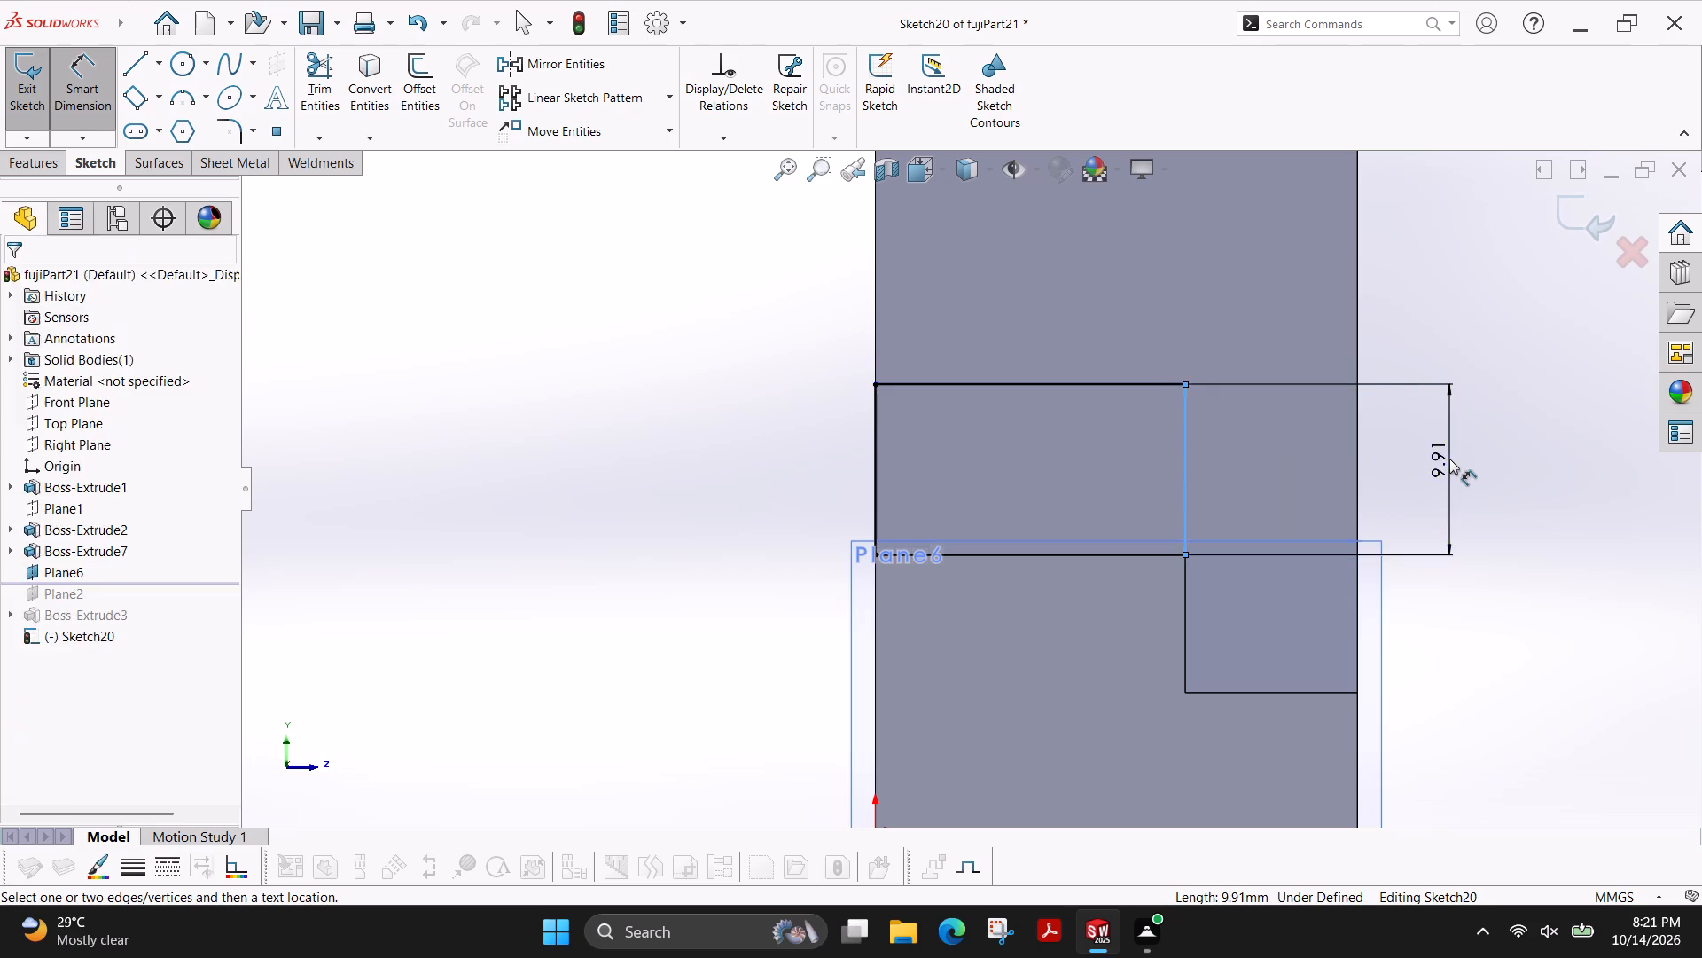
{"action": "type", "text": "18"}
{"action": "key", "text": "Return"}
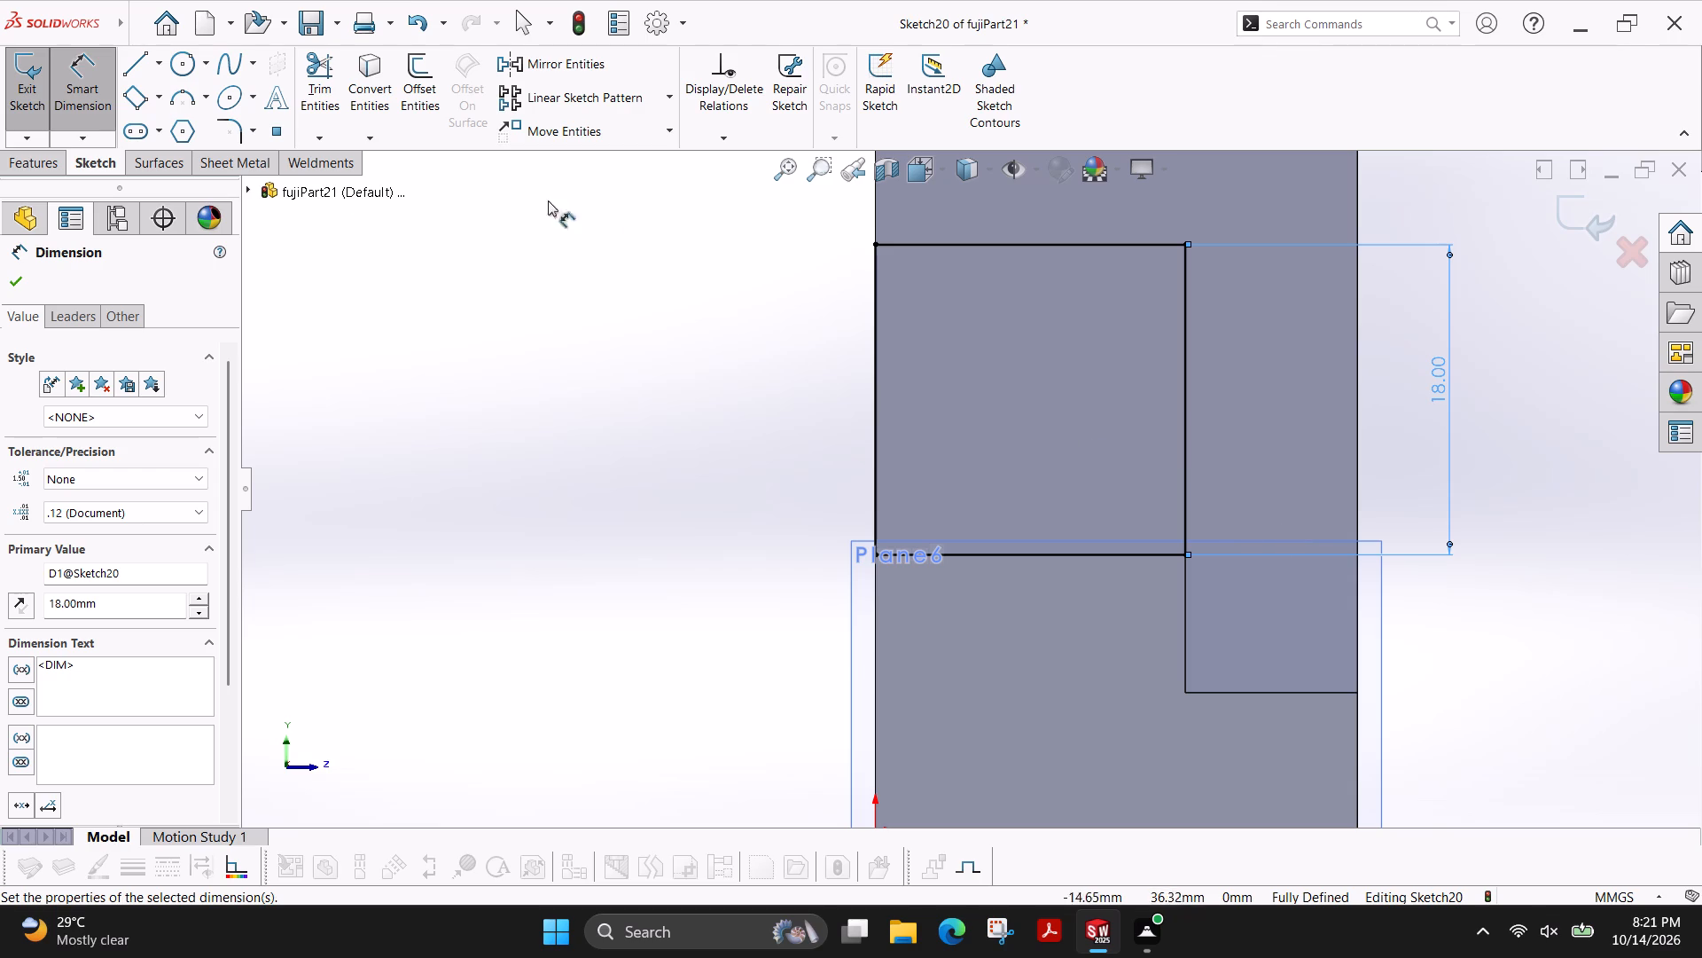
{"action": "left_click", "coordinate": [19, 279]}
Close the fujiPart21 part without saving and discard its changes in the drawing.
{"action": "scroll", "coordinate": [816, 402], "scroll_direction": "down", "scroll_amount": 1}
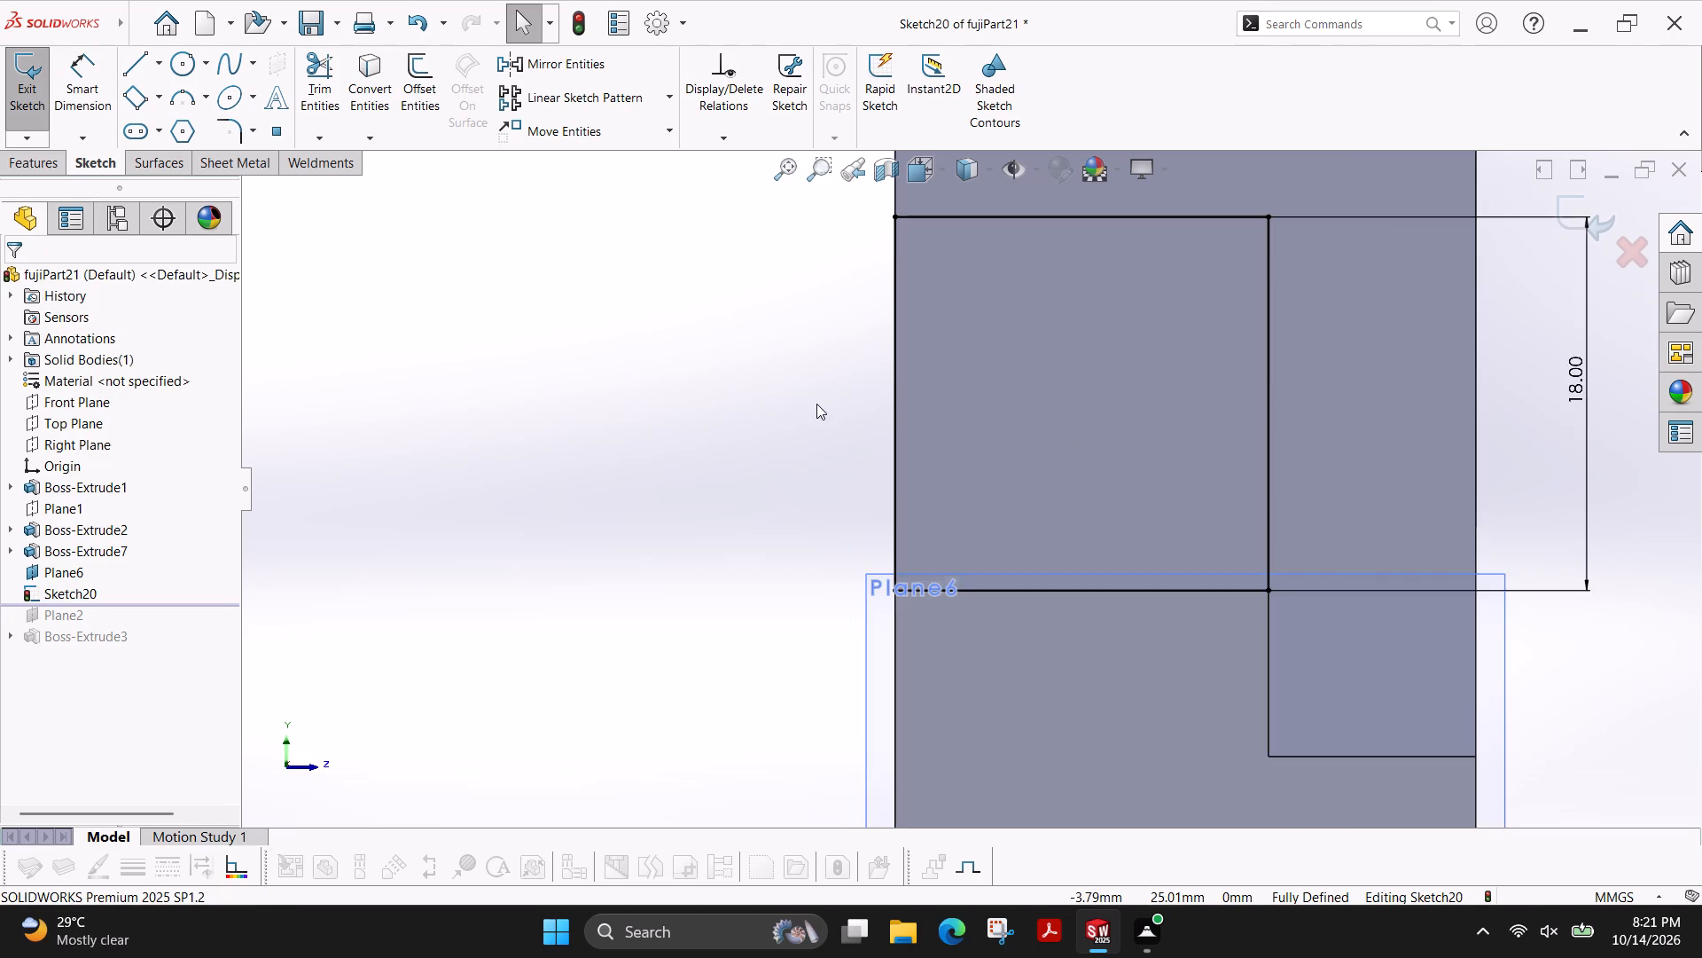
{"action": "scroll", "coordinate": [816, 404], "scroll_direction": "up", "scroll_amount": 3}
{"action": "middle_click_drag", "start_coordinate": [978, 331], "coordinate": [833, 377], "text": "ctrl+shift"}
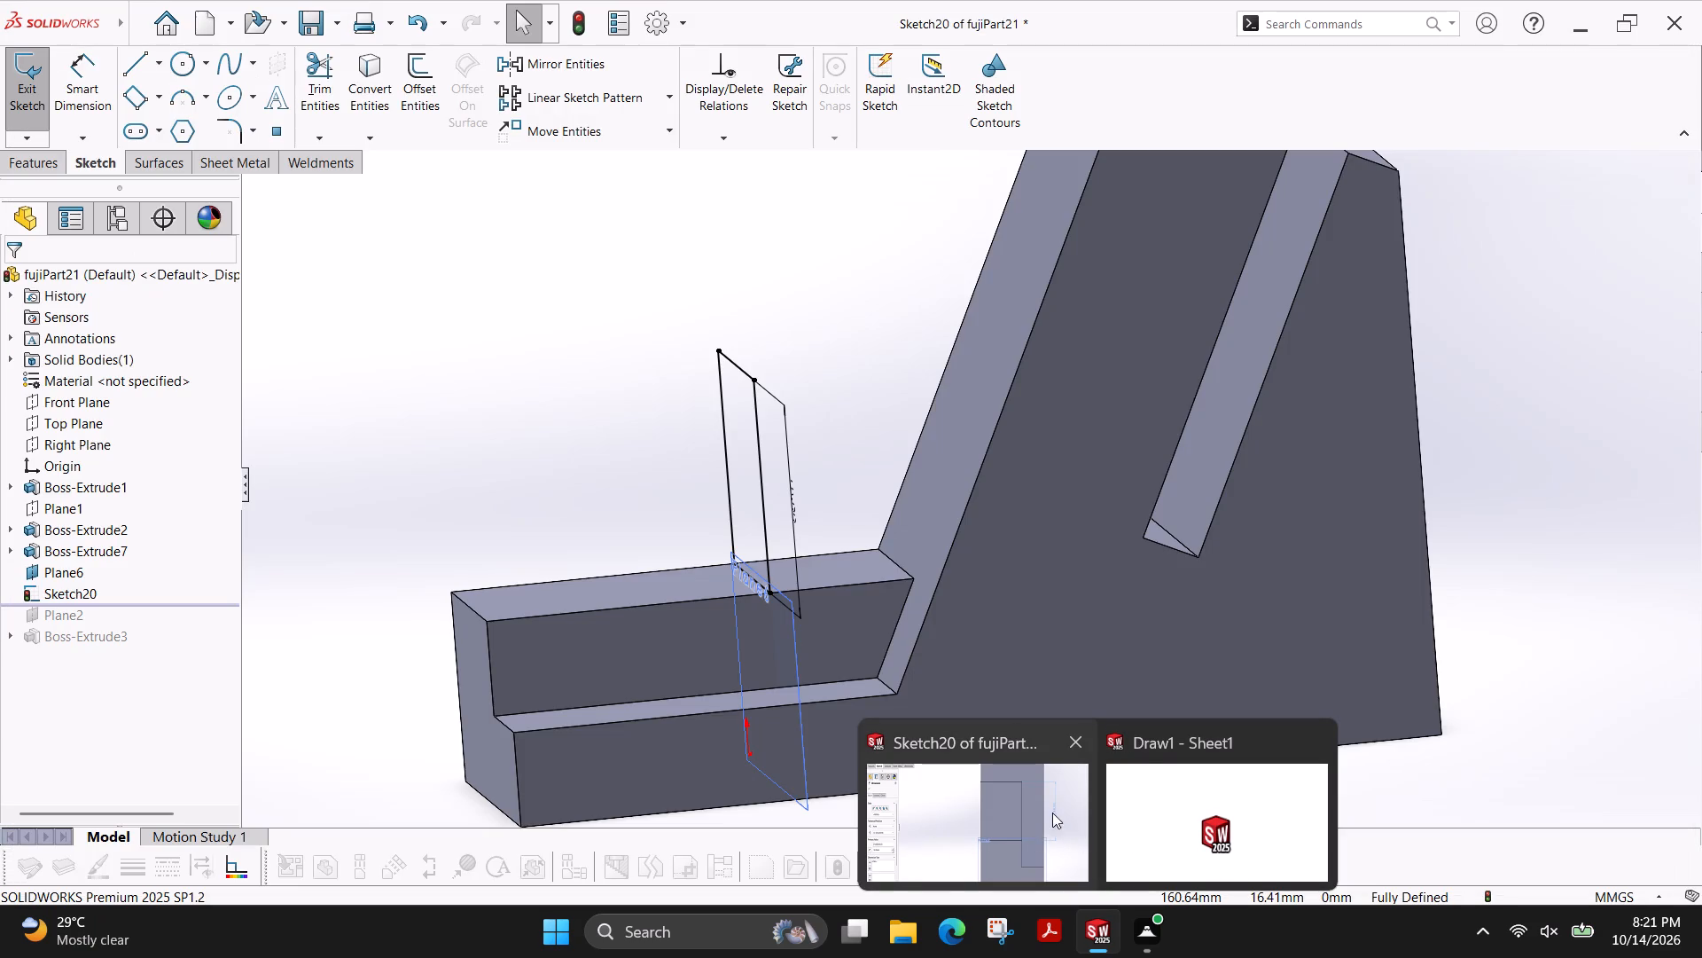
{"action": "left_click", "coordinate": [1071, 744]}
{"action": "left_click", "coordinate": [897, 458]}
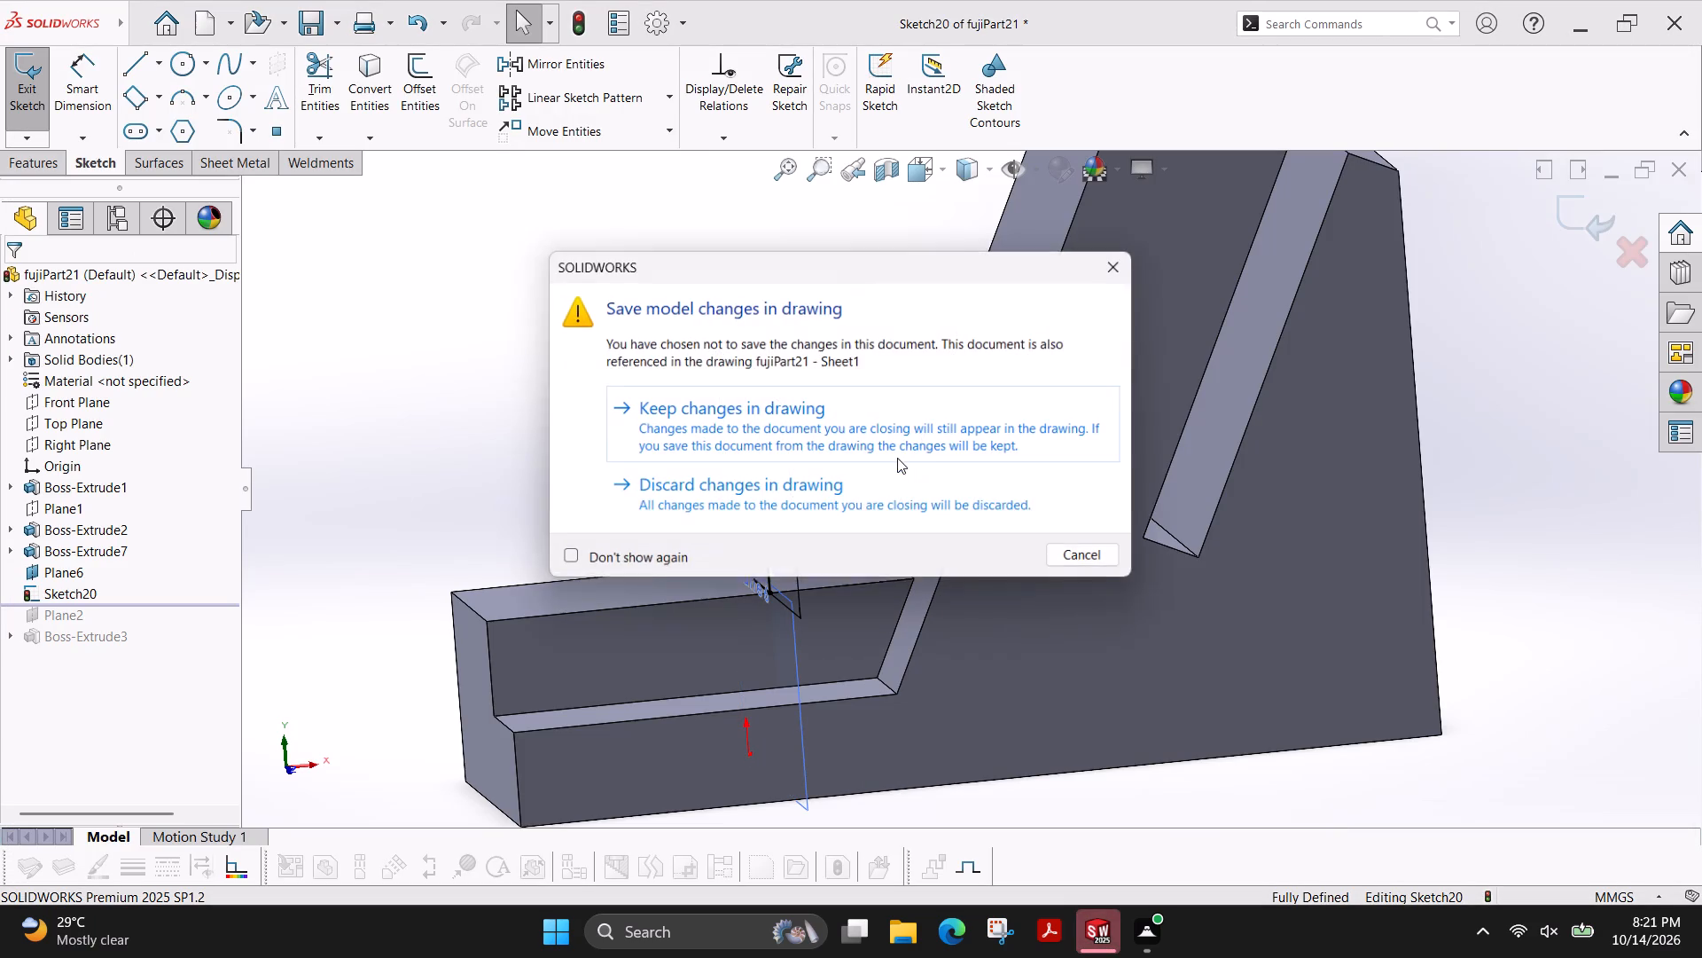
{"action": "left_click", "coordinate": [792, 504]}
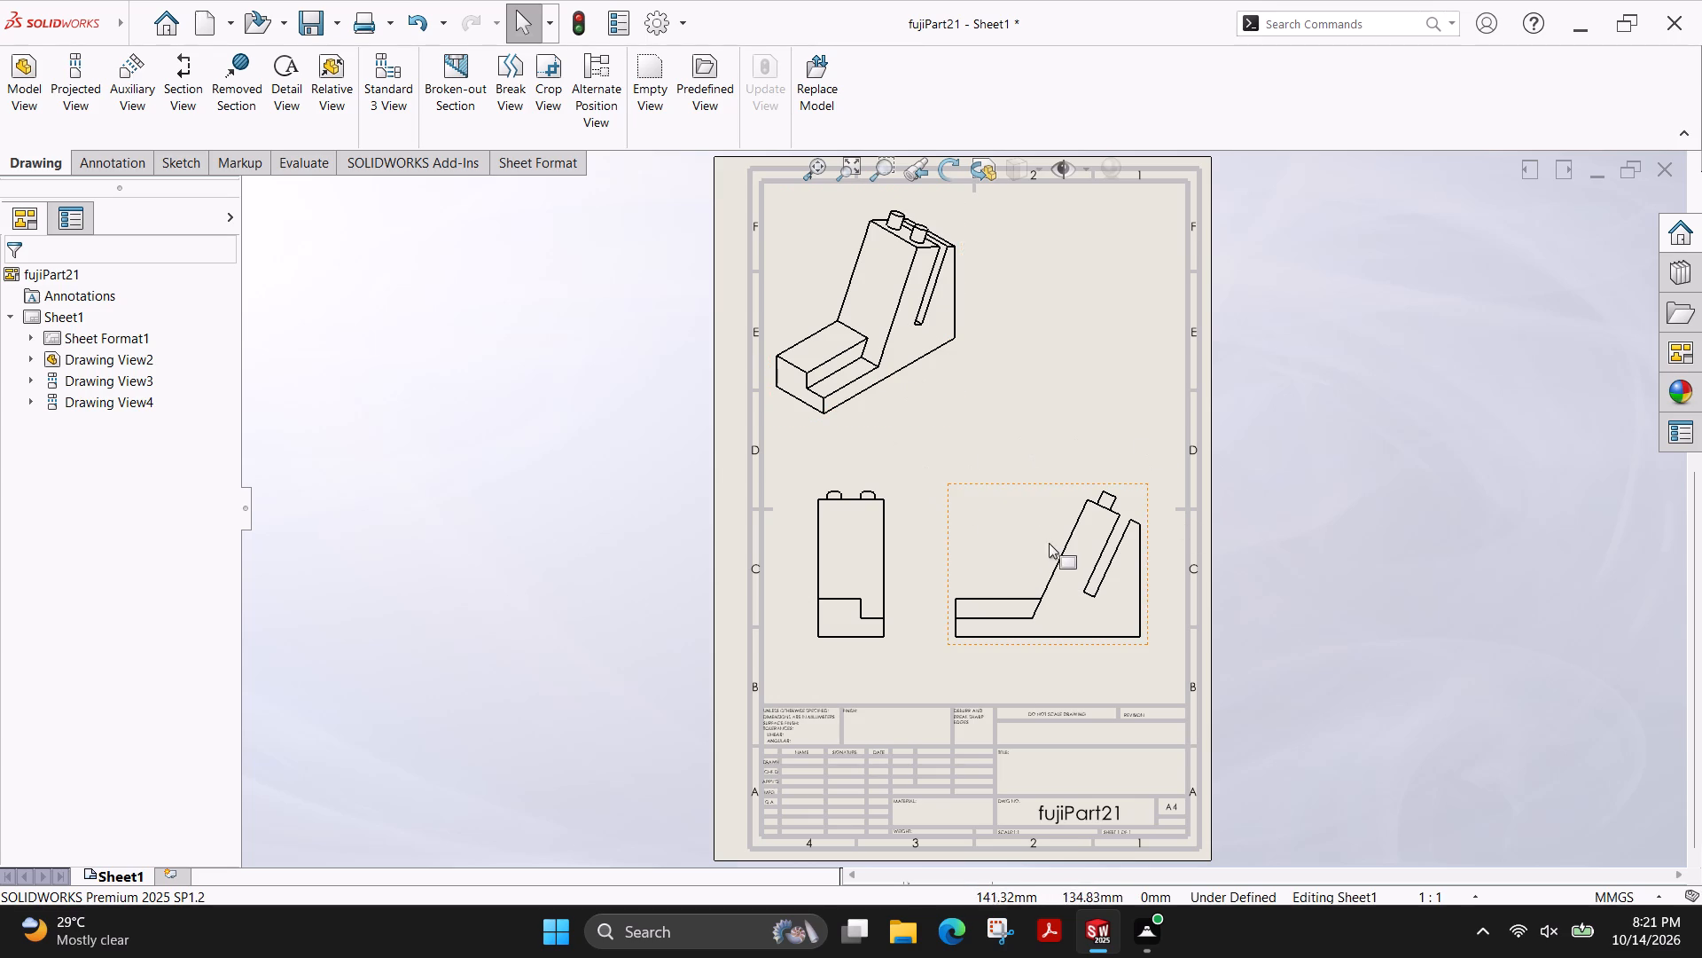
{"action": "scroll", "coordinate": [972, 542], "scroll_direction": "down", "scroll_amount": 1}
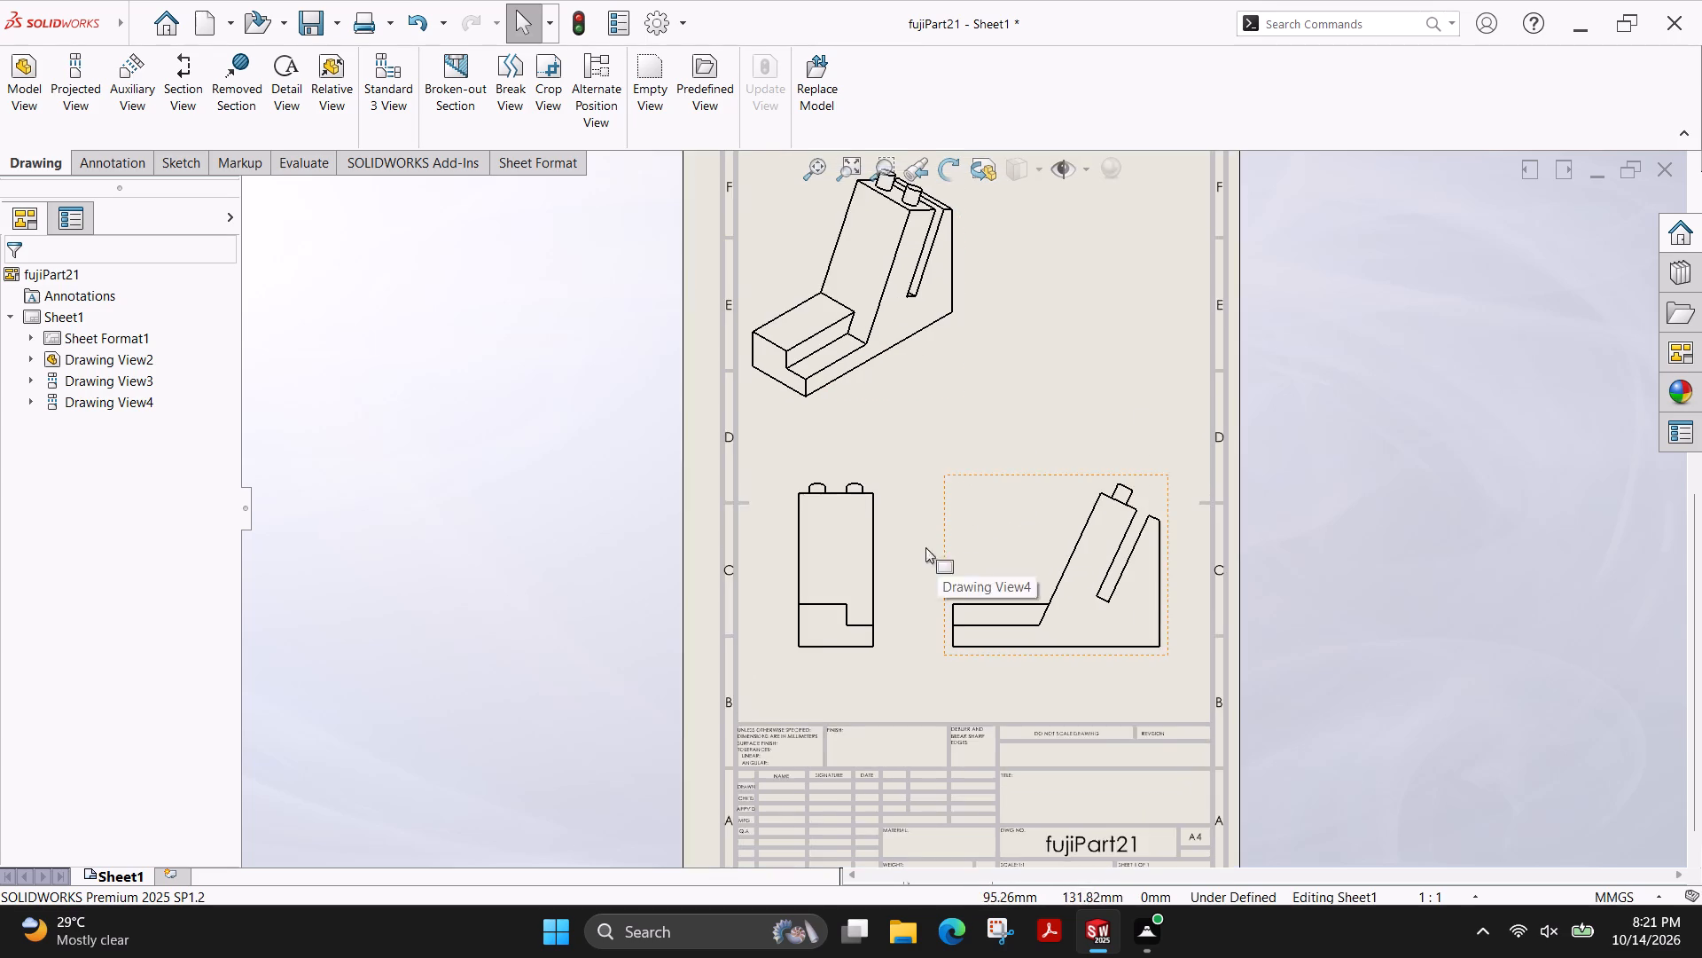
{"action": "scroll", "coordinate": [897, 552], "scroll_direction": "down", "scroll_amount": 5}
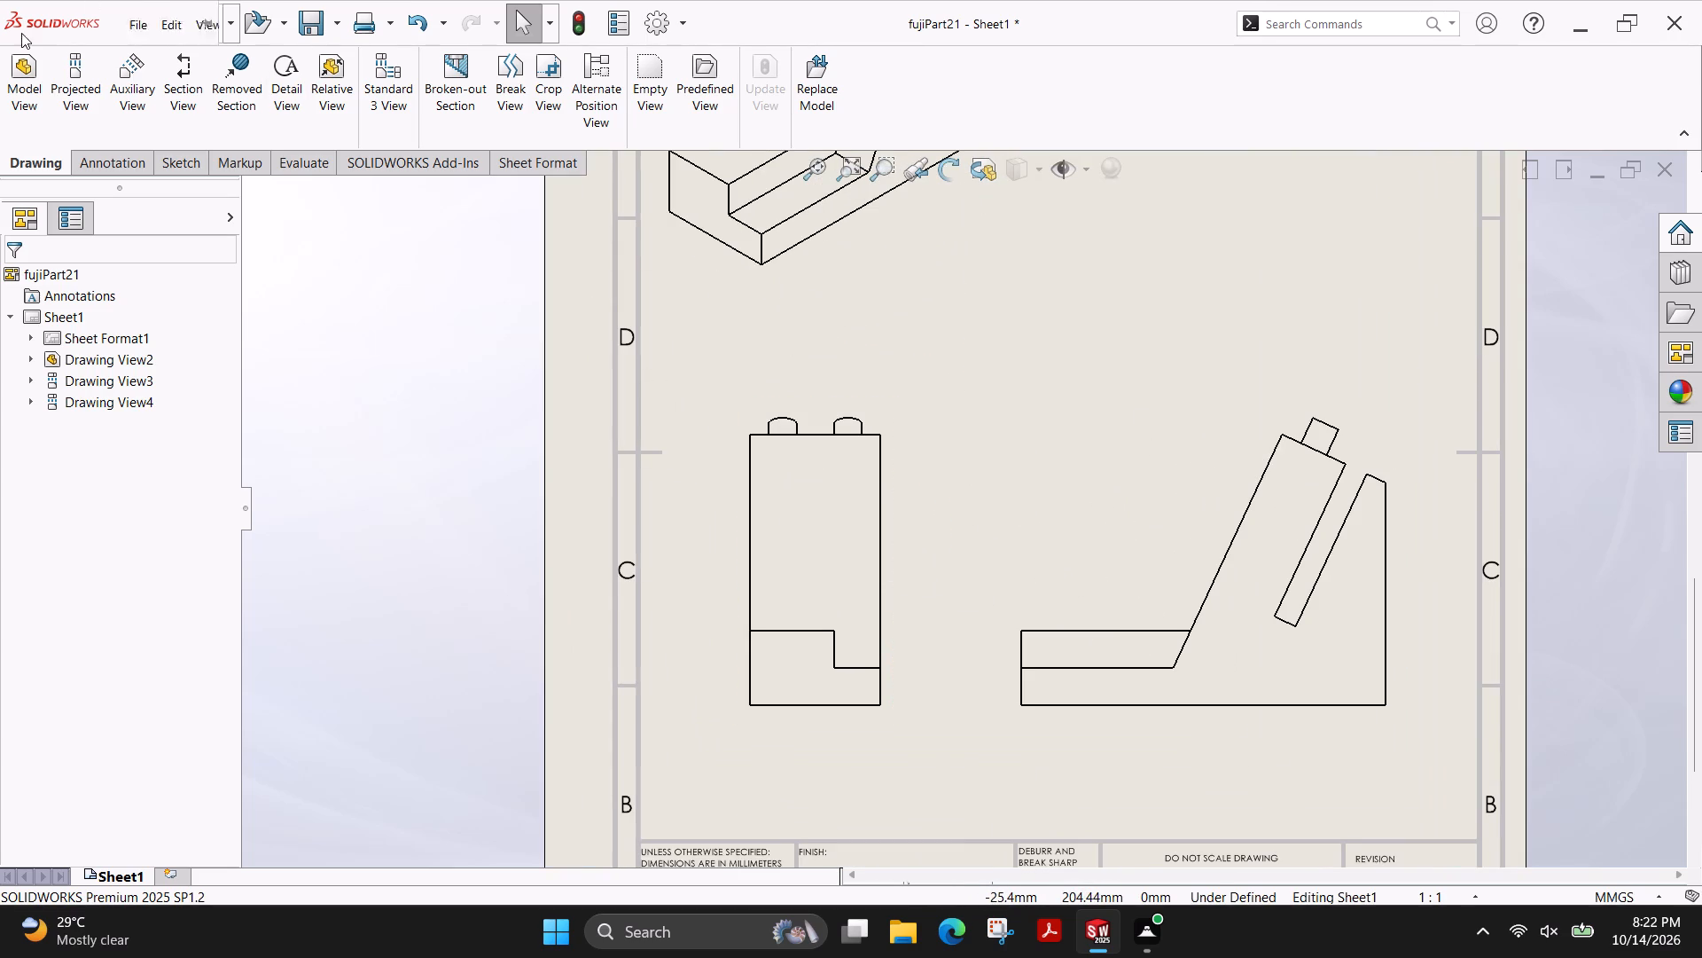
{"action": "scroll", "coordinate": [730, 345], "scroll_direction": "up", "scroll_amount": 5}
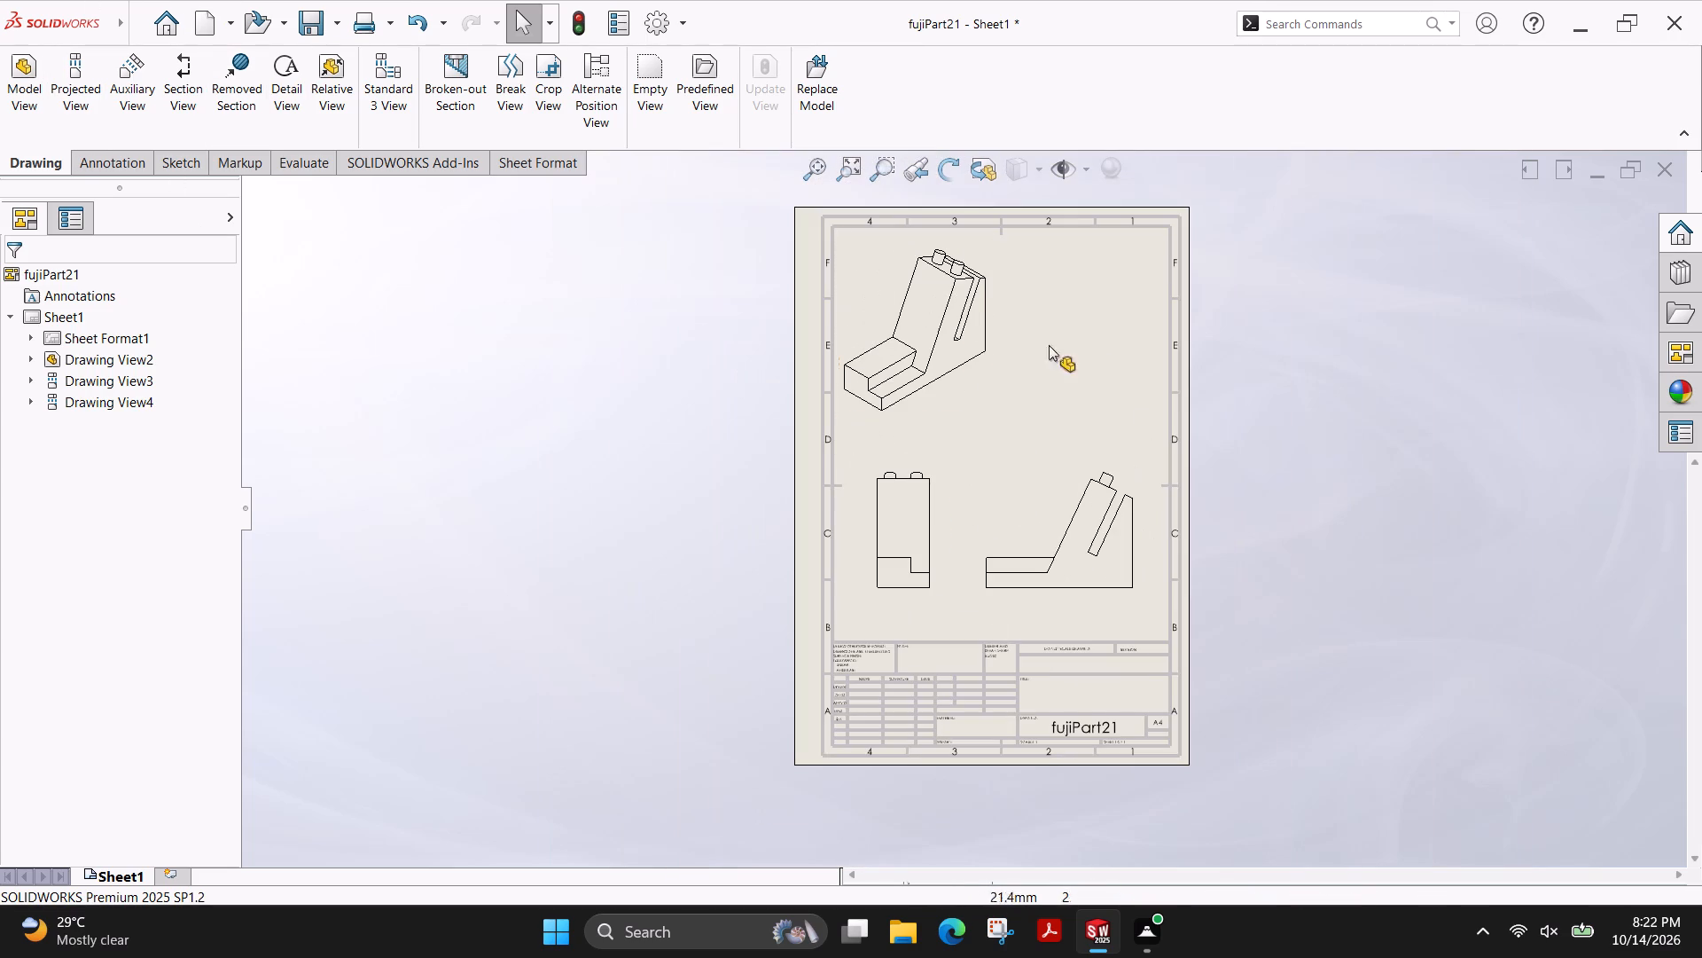
Save all modified documents, storing the drawing as fujiPart21 in the Desktop folder fuji plot file > solid works.
{"action": "key", "text": "ctrl+s"}
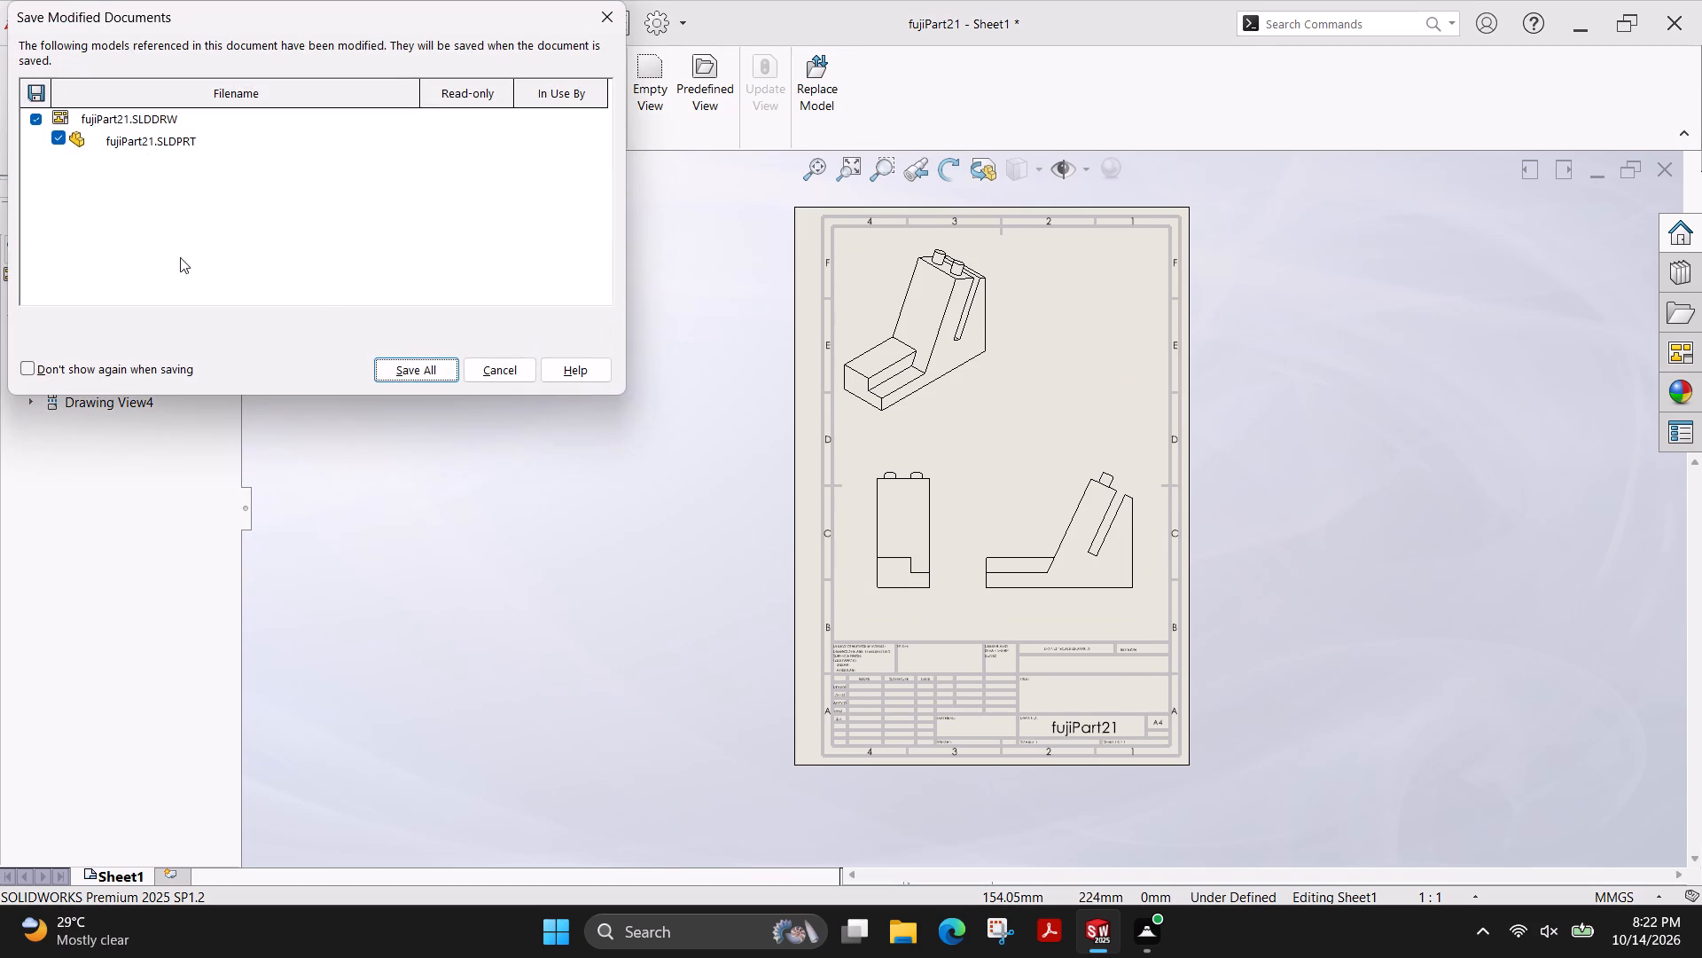
{"action": "left_click", "coordinate": [413, 365]}
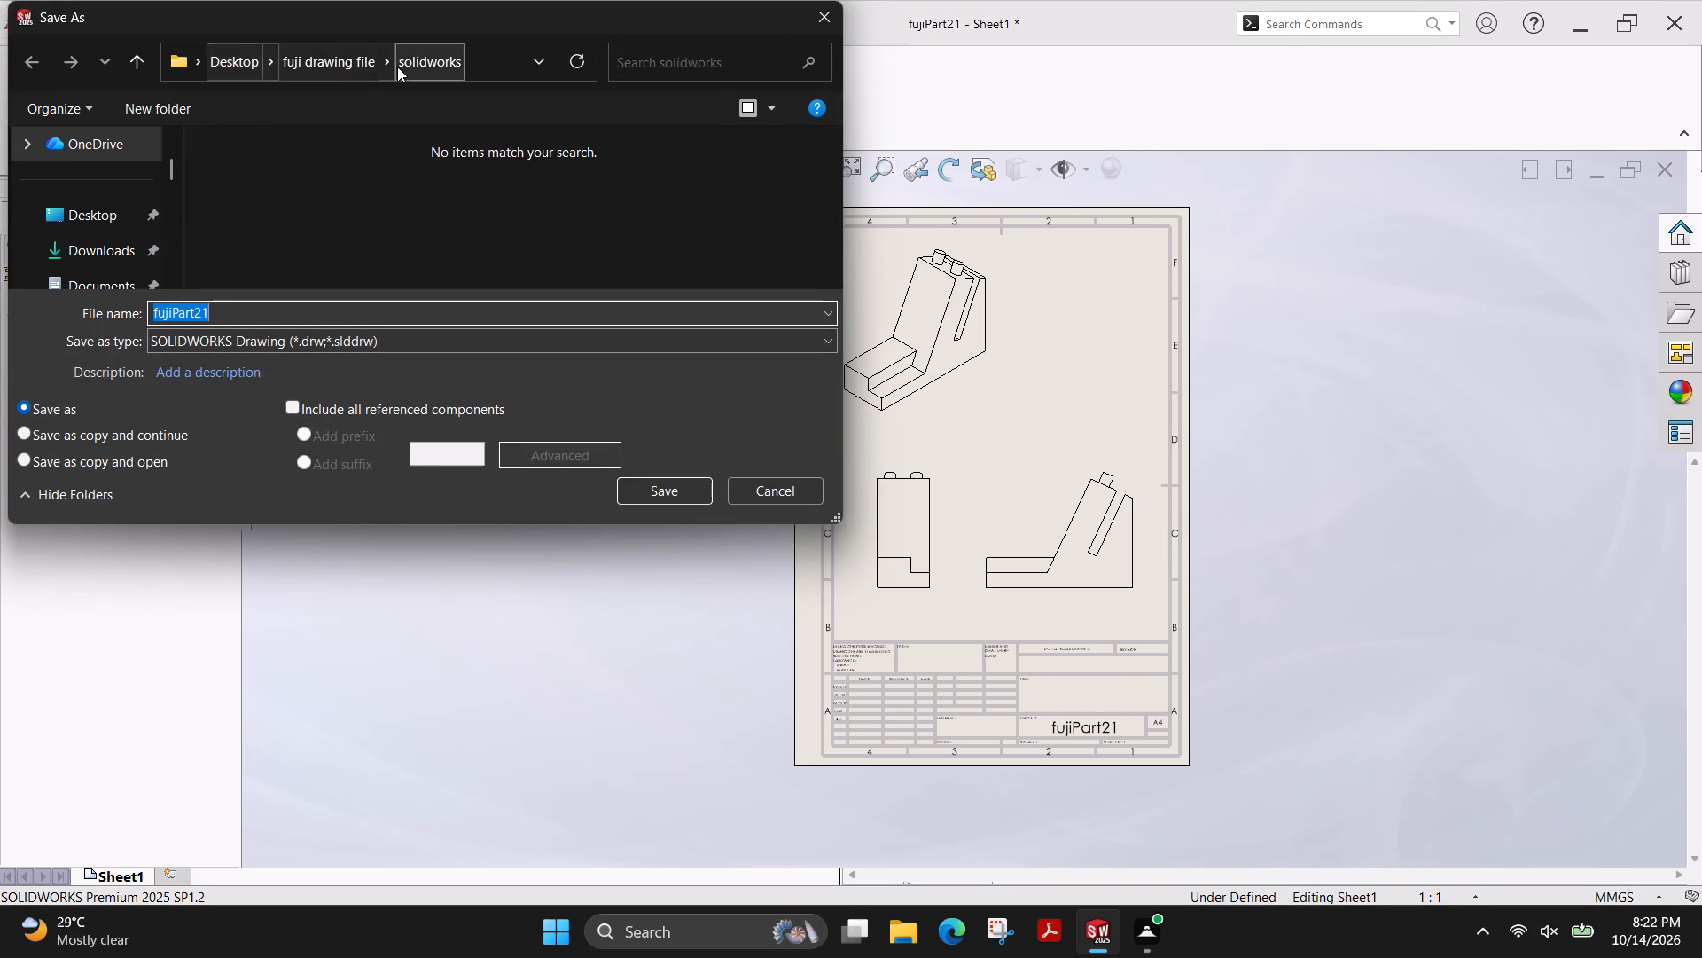
{"action": "left_click", "coordinate": [241, 59]}
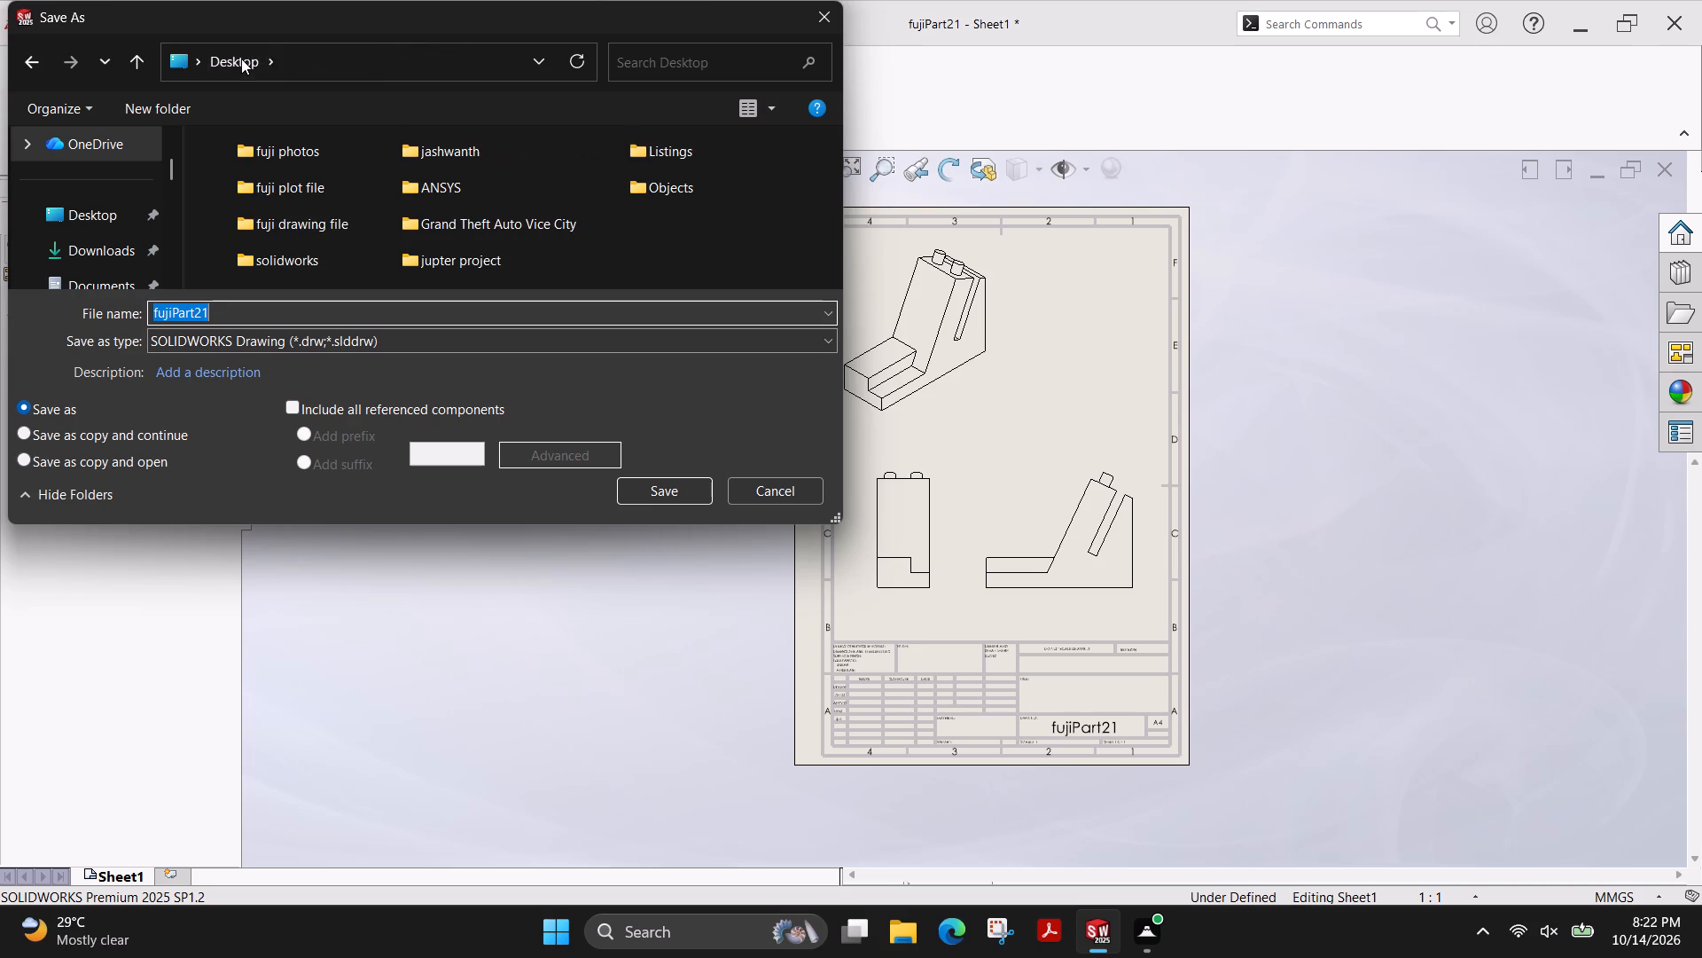
{"action": "double_click", "coordinate": [308, 184]}
{"action": "double_click", "coordinate": [308, 181]}
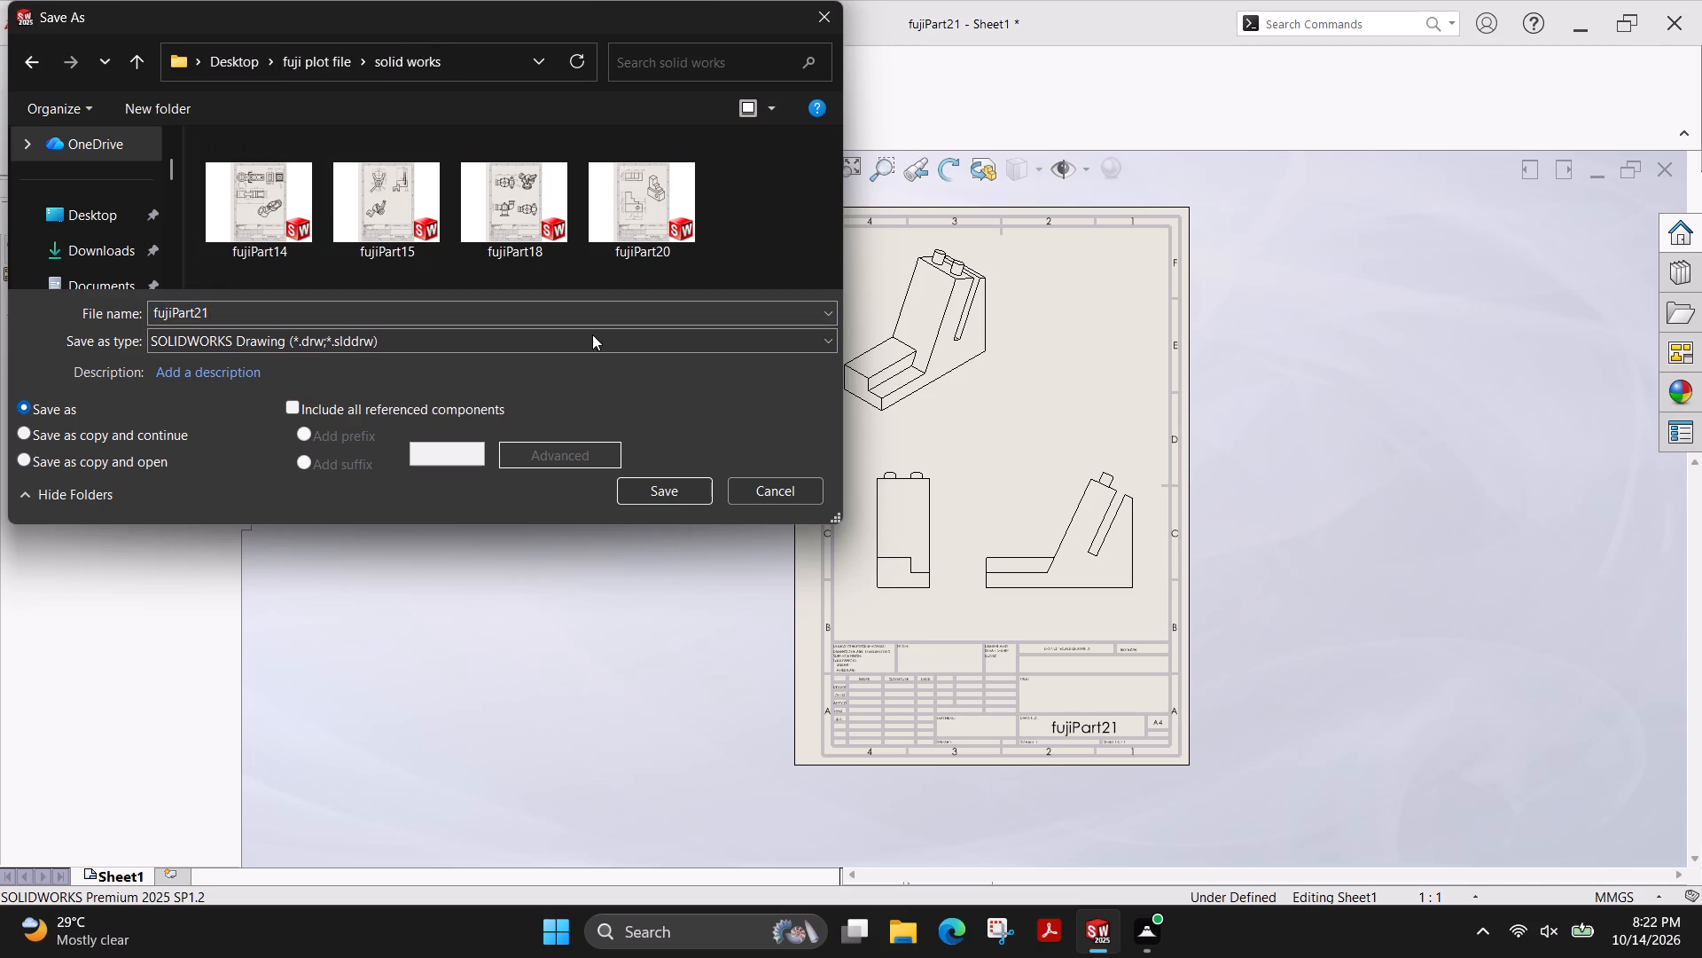
{"action": "scroll", "coordinate": [711, 261], "scroll_direction": "down", "scroll_amount": 5}
{"action": "left_click", "coordinate": [670, 492]}
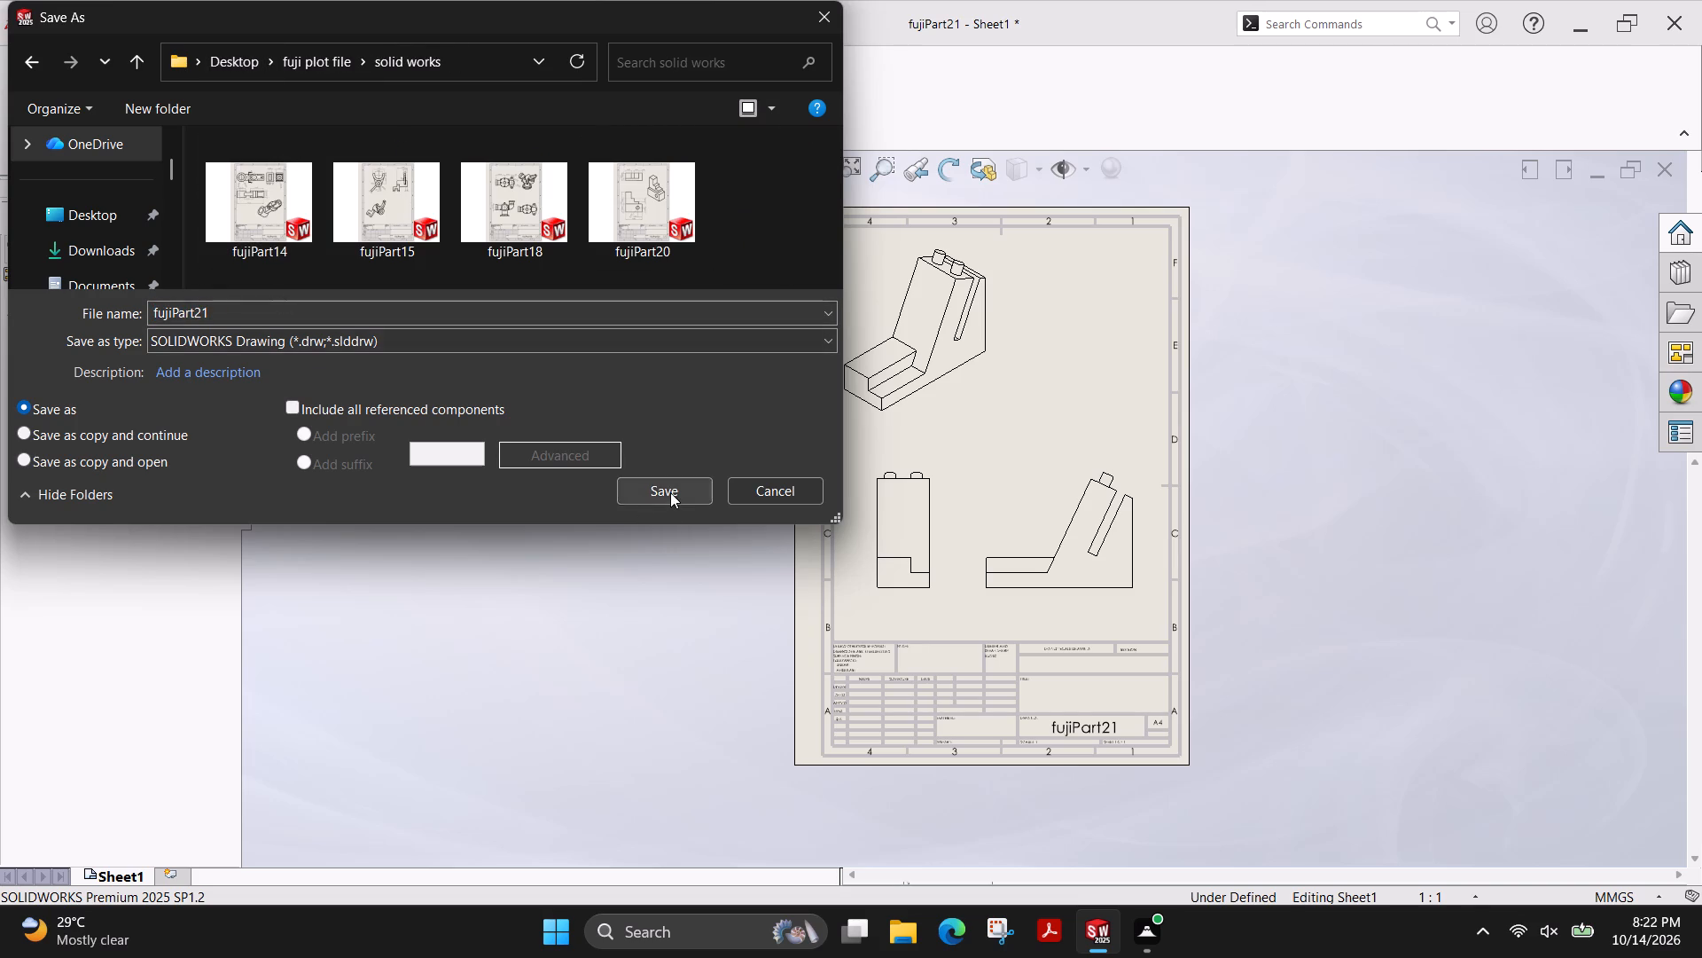